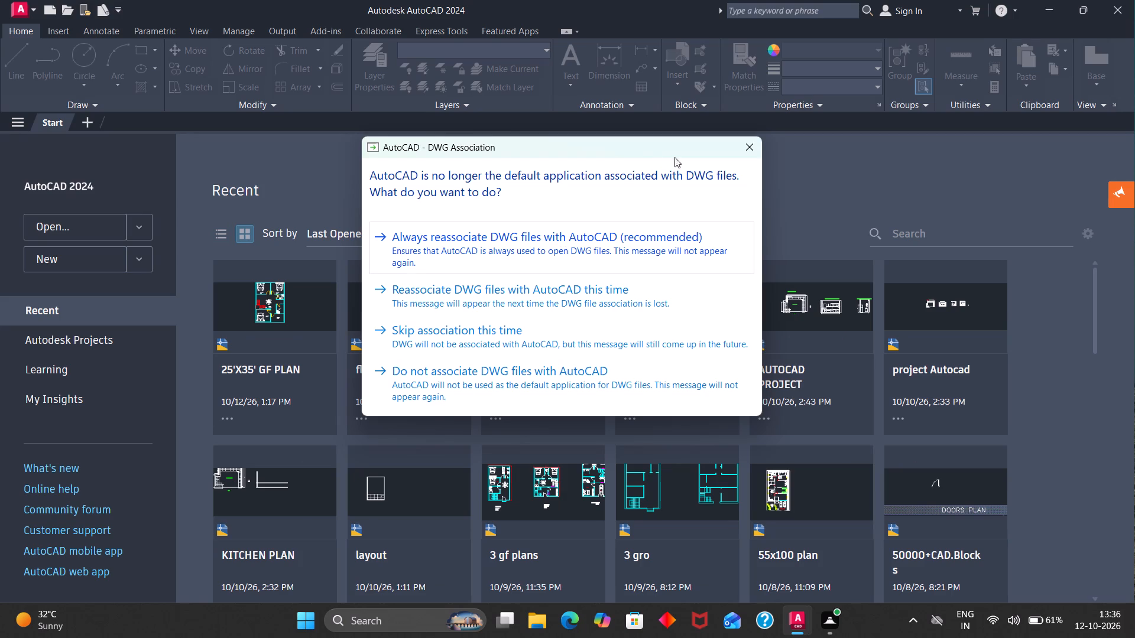
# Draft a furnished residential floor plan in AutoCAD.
# Dismiss the DWG association prompt and start a new blank drawing with the Properties palette closed.
pyautogui.click(745, 147)
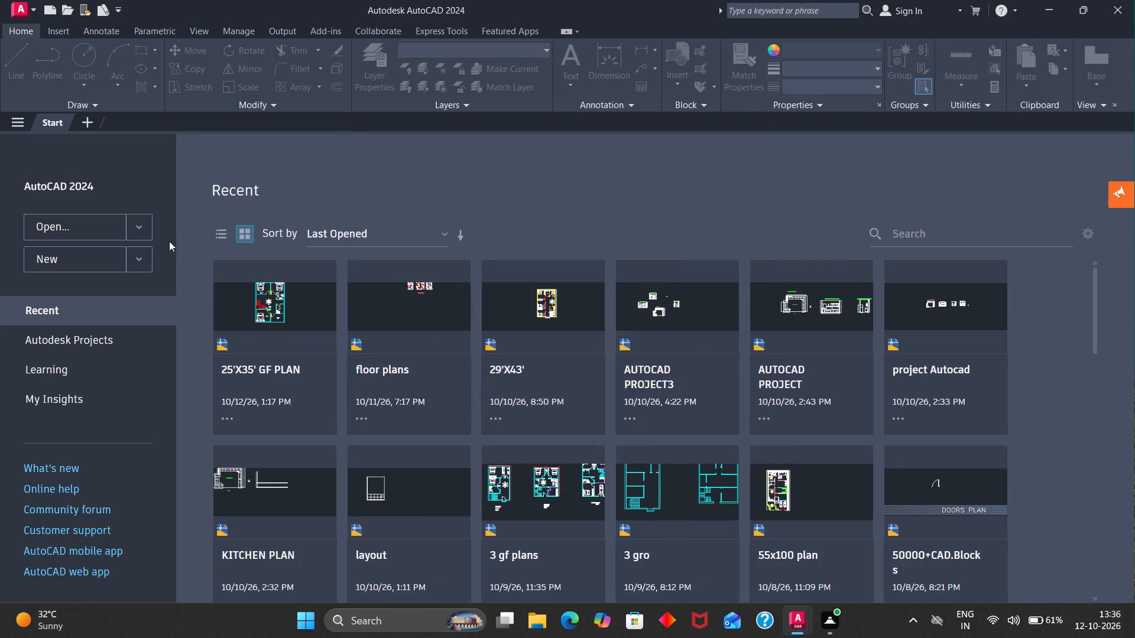
pyautogui.click(118, 259)
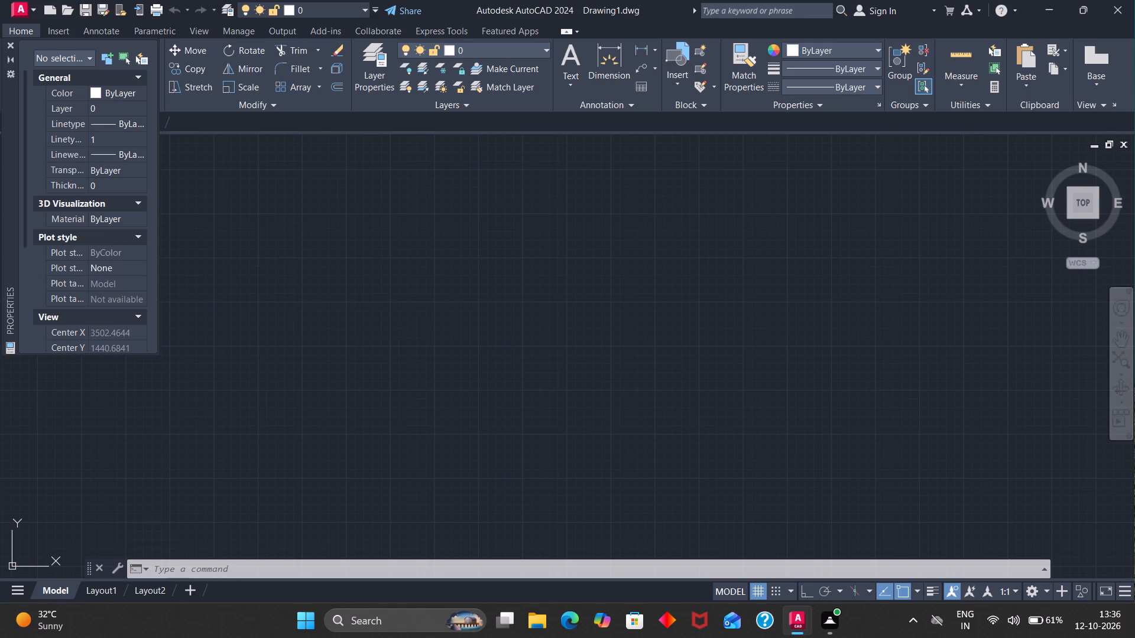
pyautogui.click(6, 44)
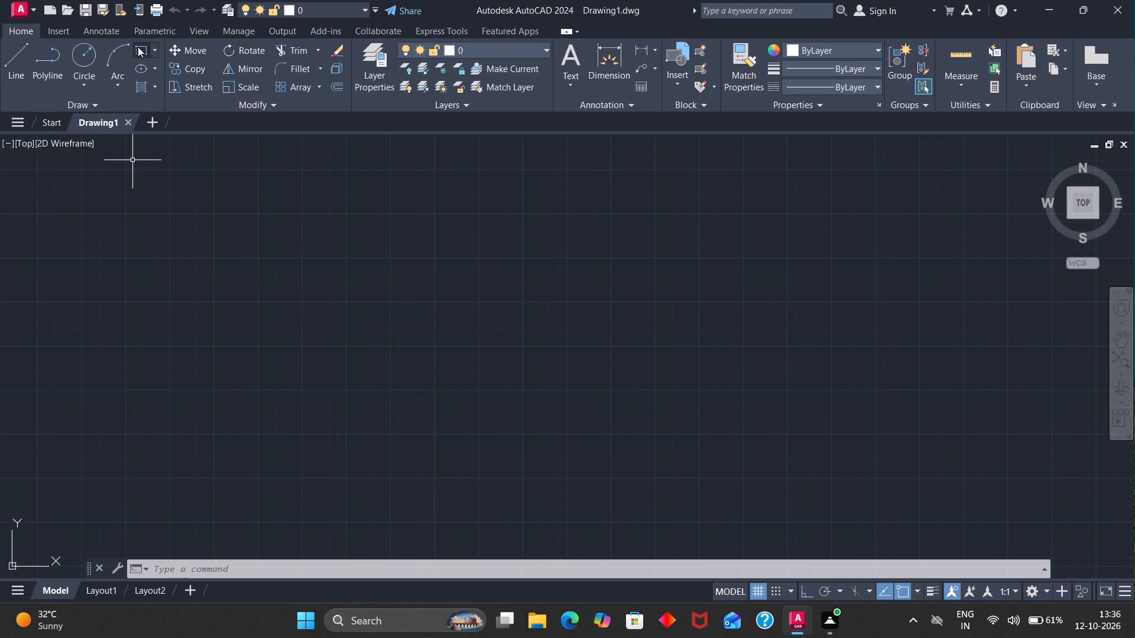
# Configure the drawing units to Engineering length with 0'-0.0" precision and an insertion scale in inches.
pyautogui.write('UN')
pyautogui.press('Return')
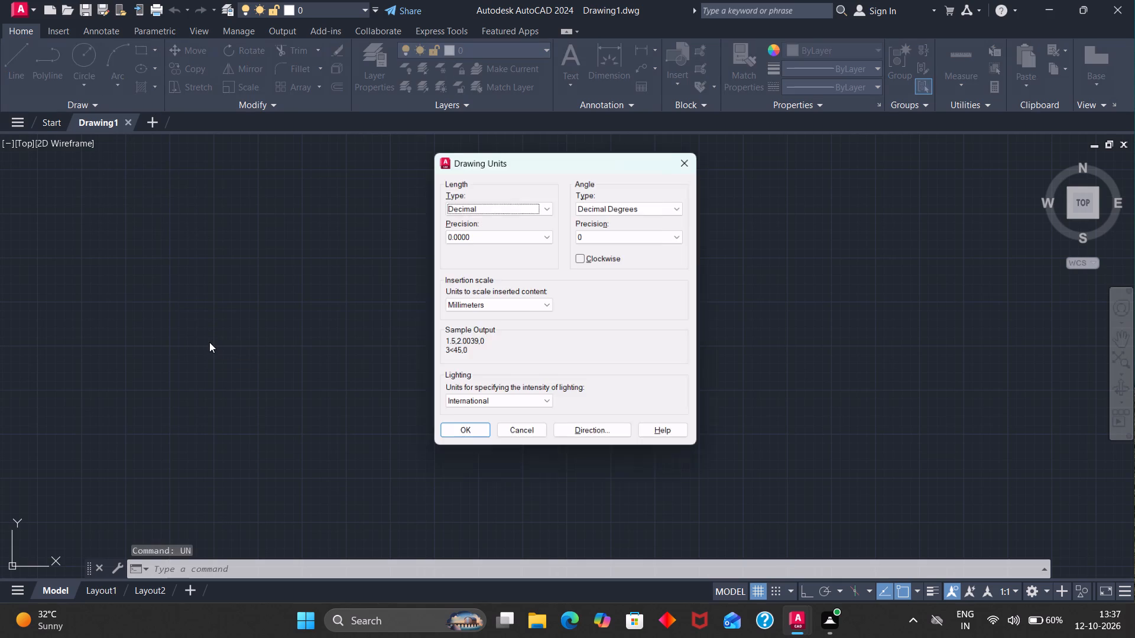
pyautogui.click(482, 205)
pyautogui.click(492, 240)
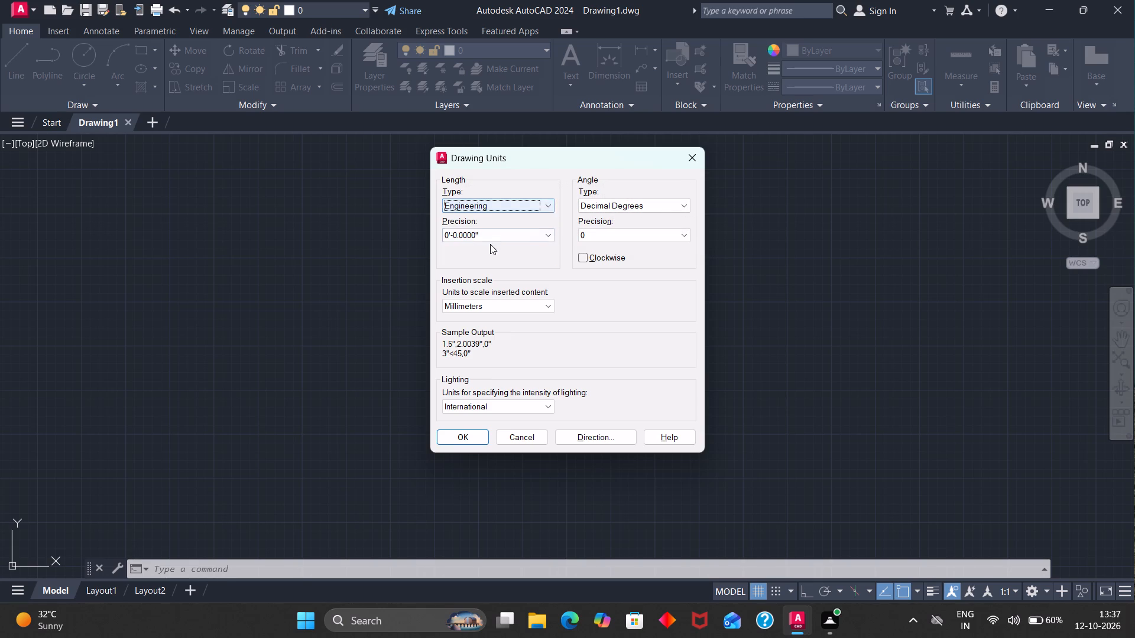
pyautogui.click(488, 239)
pyautogui.click(475, 254)
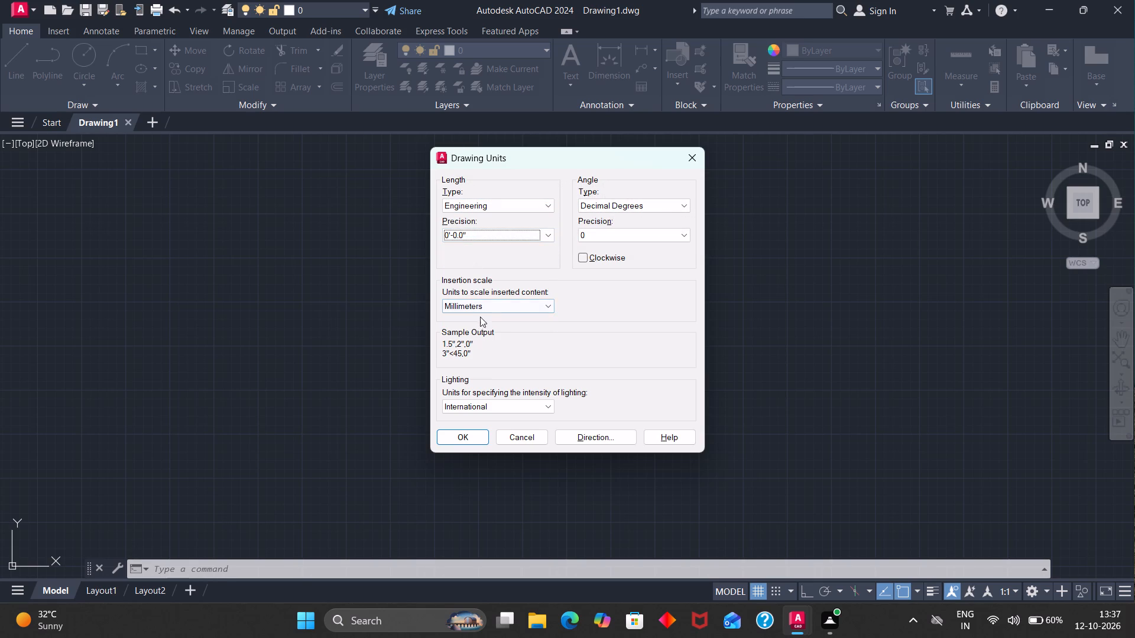
pyautogui.click(482, 300)
pyautogui.click(476, 325)
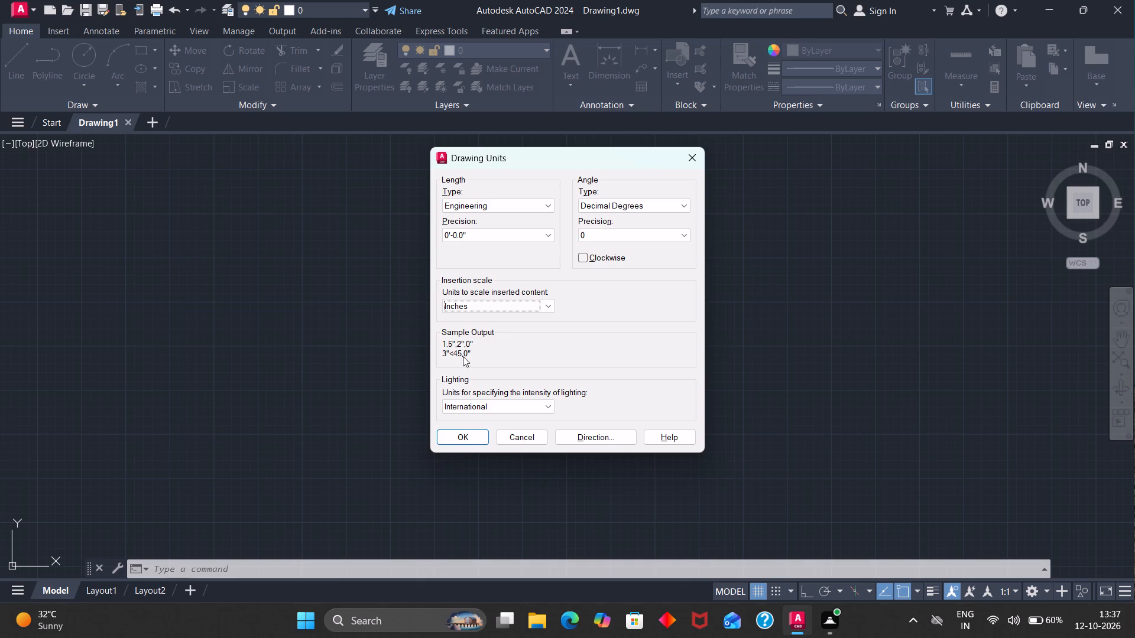
pyautogui.click(464, 436)
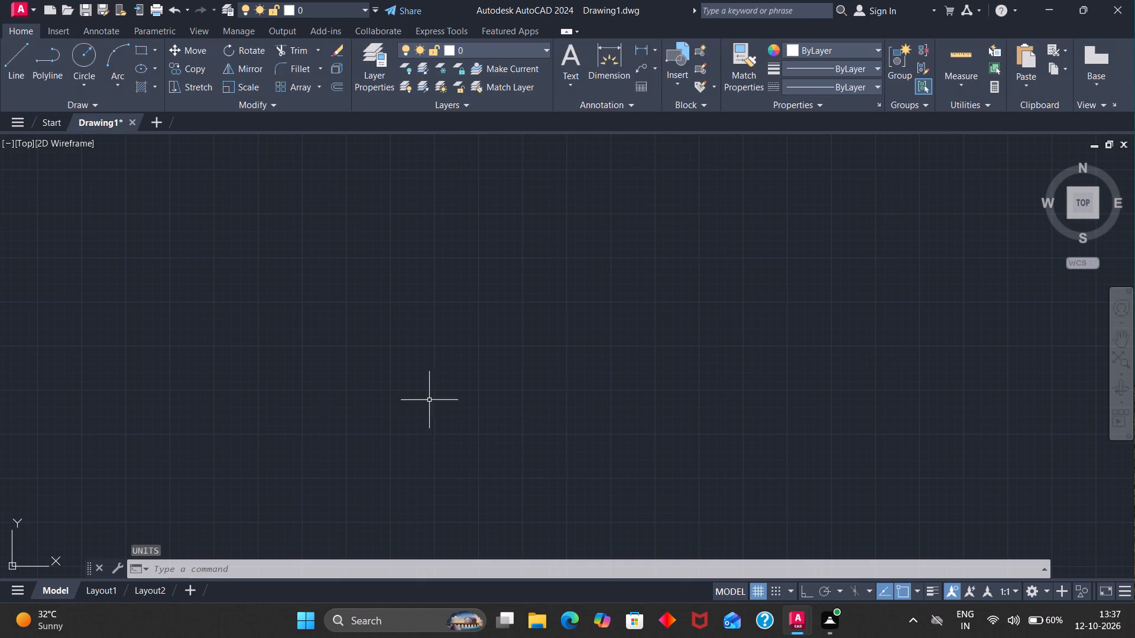
# Modify the ISO-25 dimension style's primary units to Engineering format with 0'-0.0" precision.
pyautogui.press('d')
pyautogui.press('Return')
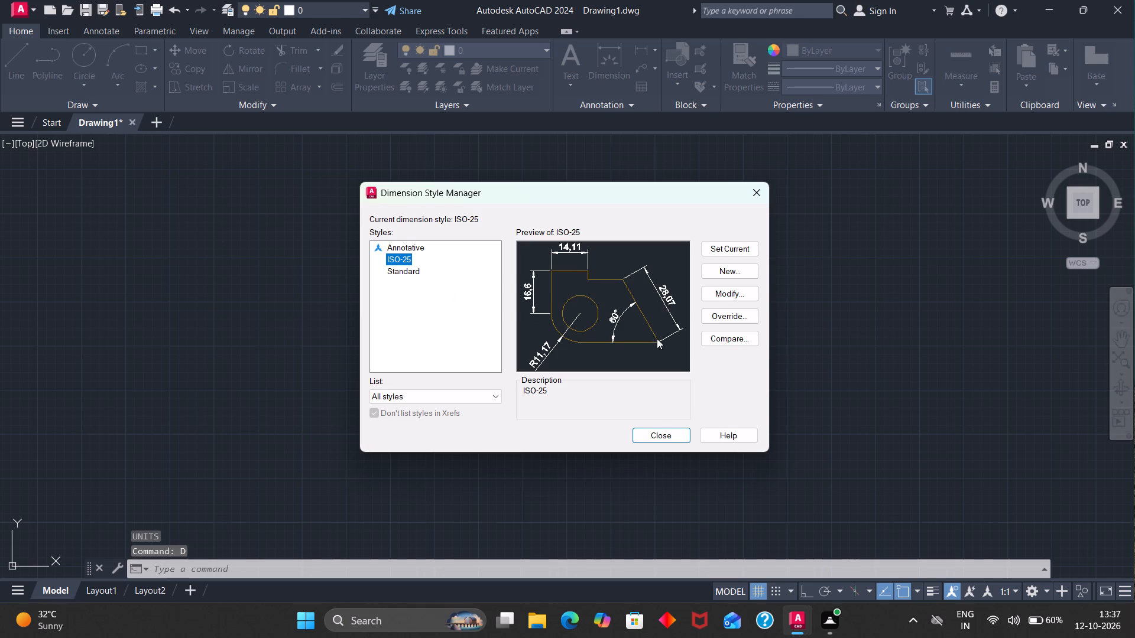
pyautogui.click(726, 292)
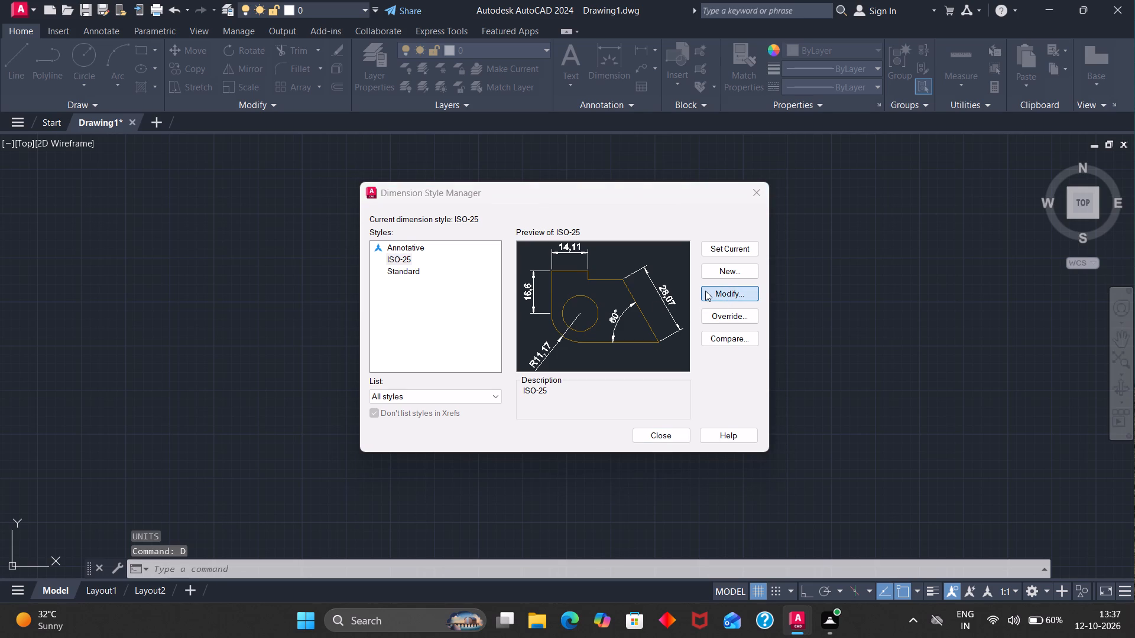
pyautogui.click(705, 291)
pyautogui.click(485, 174)
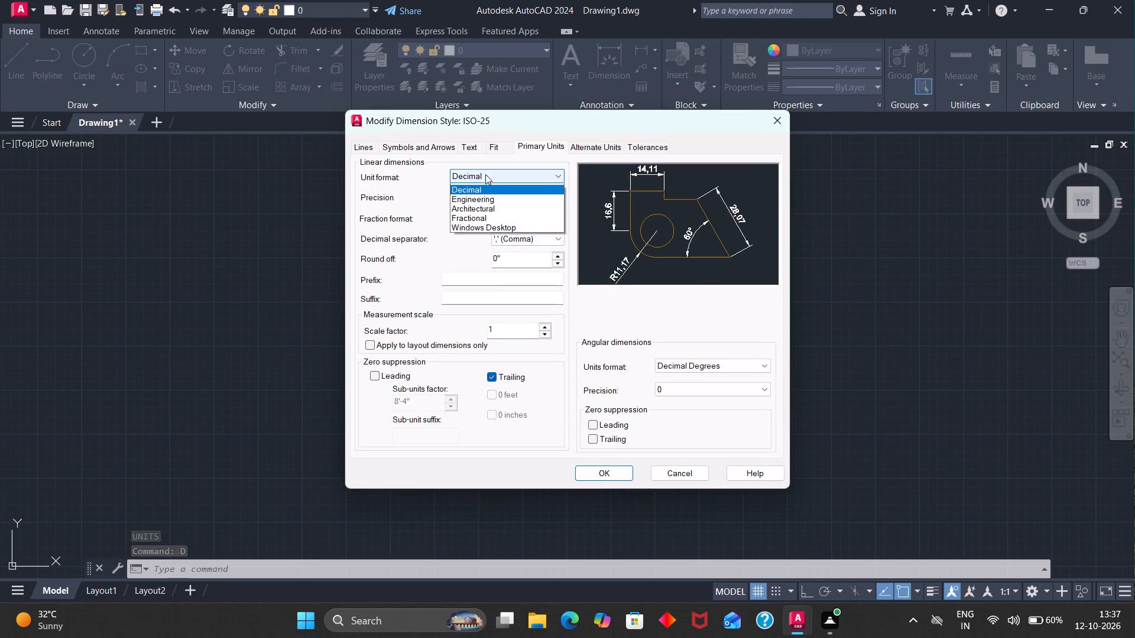
pyautogui.click(488, 209)
pyautogui.click(488, 196)
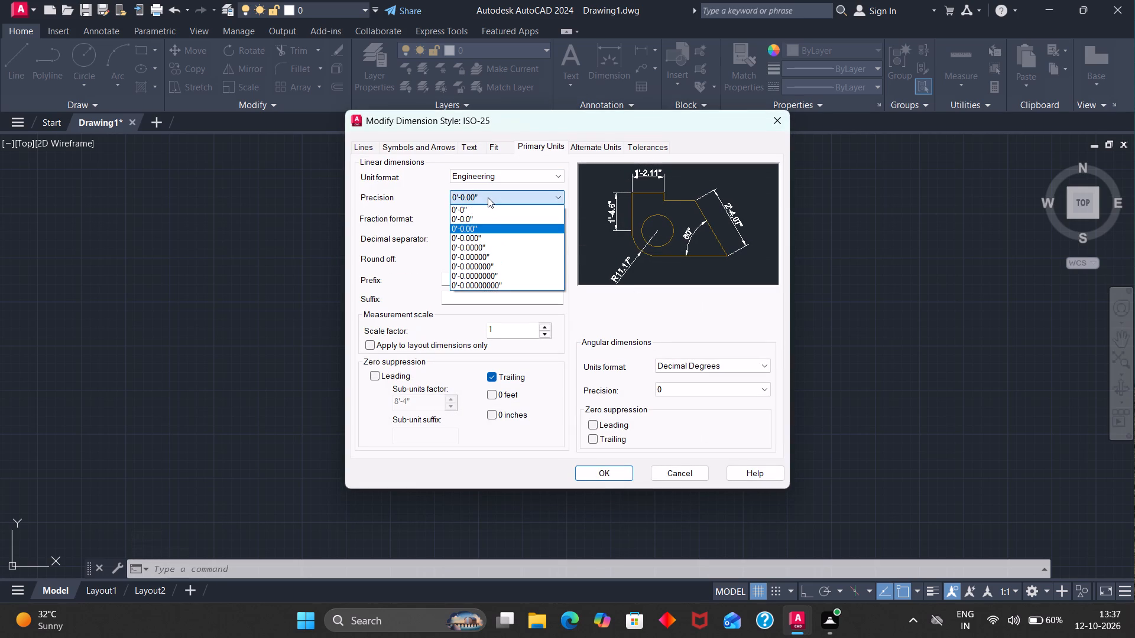
pyautogui.click(487, 217)
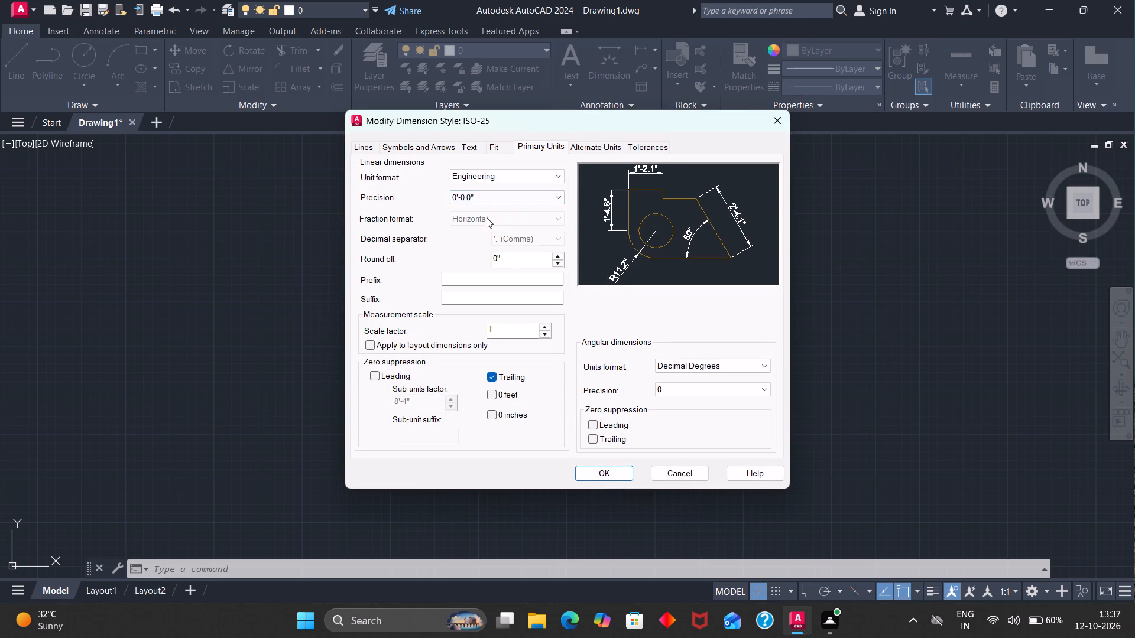
# Enlarge the ISO-25 dimension style's arrow size to 3" and increase its text height.
pyautogui.click(443, 143)
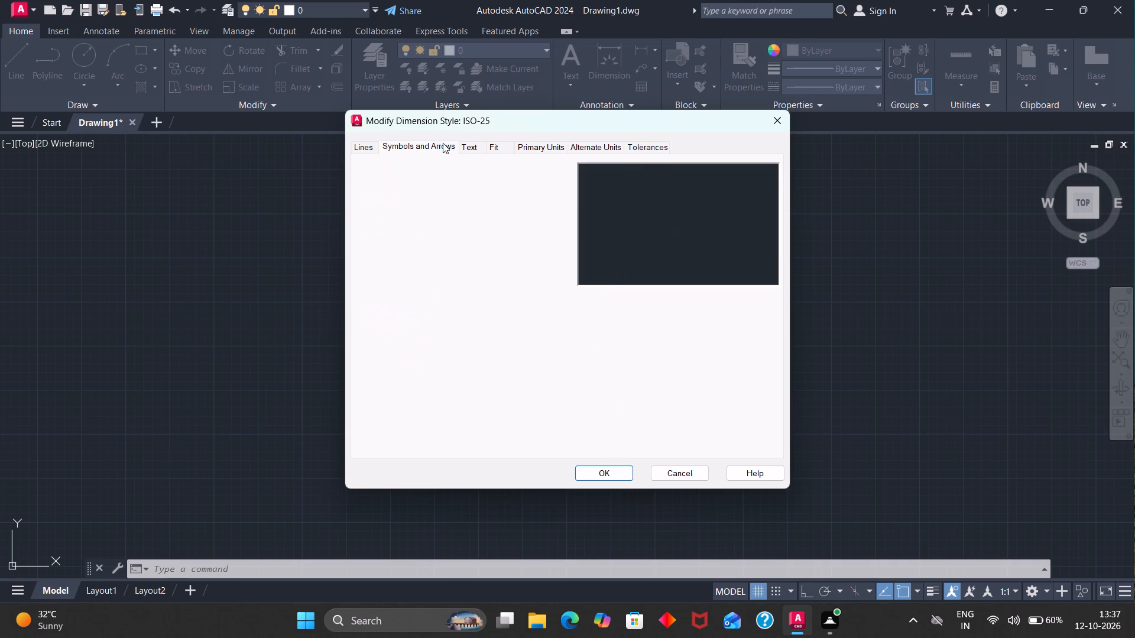
pyautogui.tripleClick(412, 288)
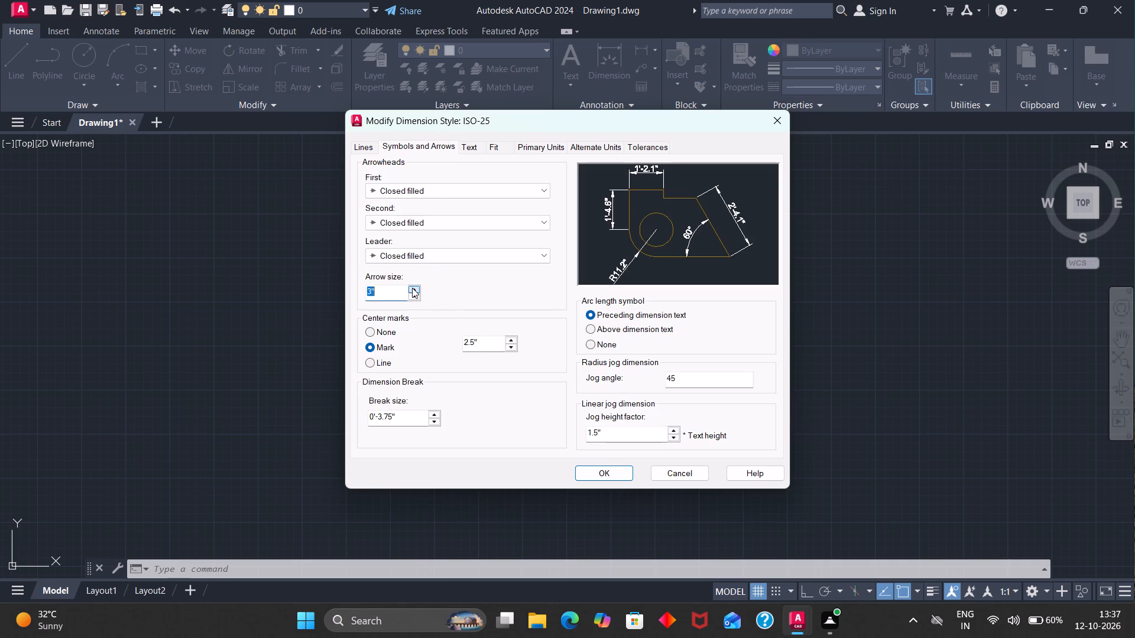
pyautogui.click(475, 143)
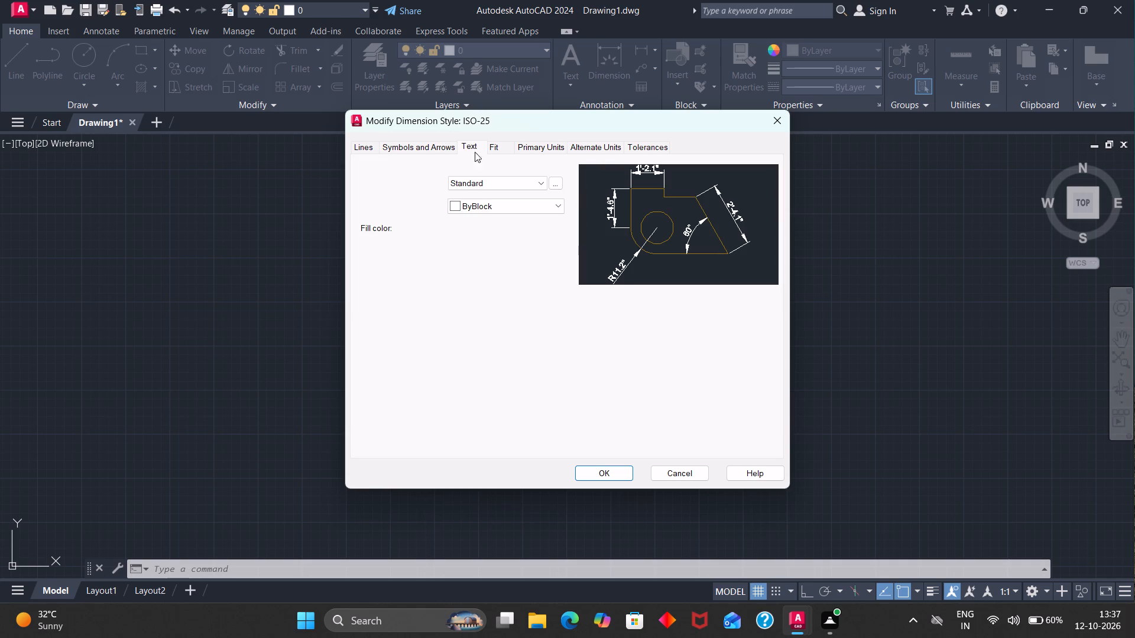
pyautogui.doubleClick(562, 246)
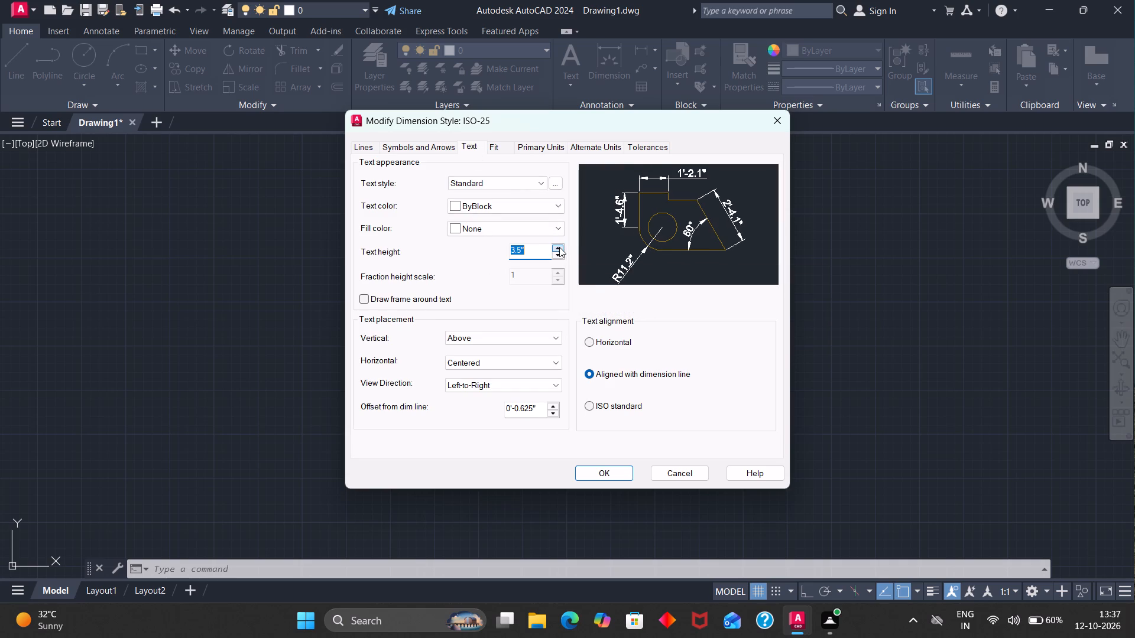
pyautogui.click(558, 247)
pyautogui.click(599, 473)
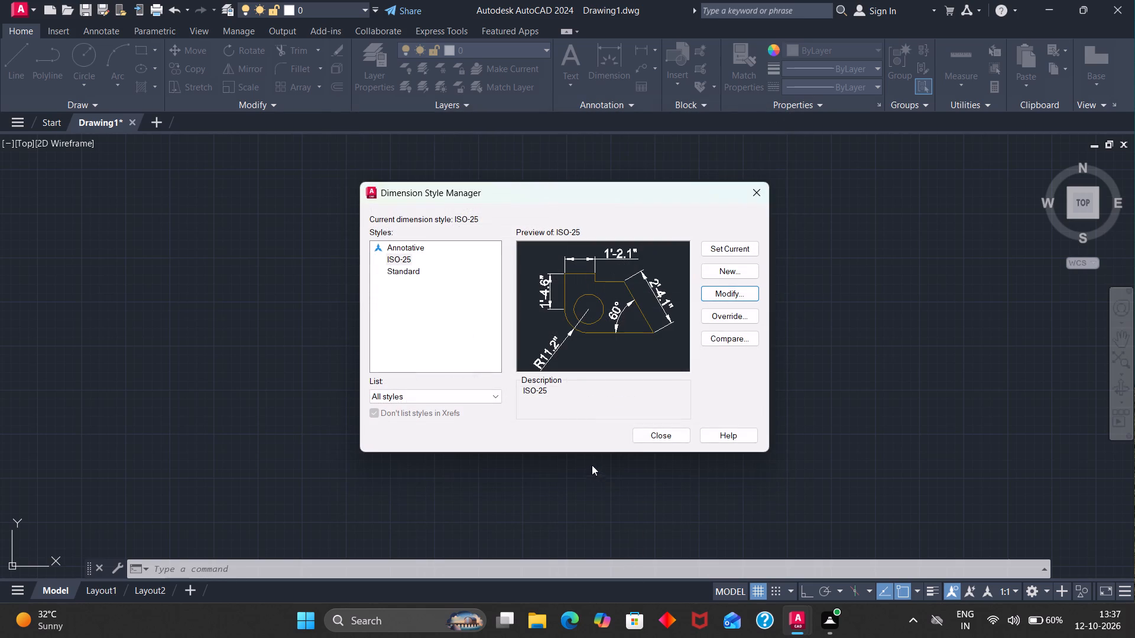
# Make ISO-25 the current dimension style and close the style manager.
pyautogui.click(742, 248)
pyautogui.click(660, 431)
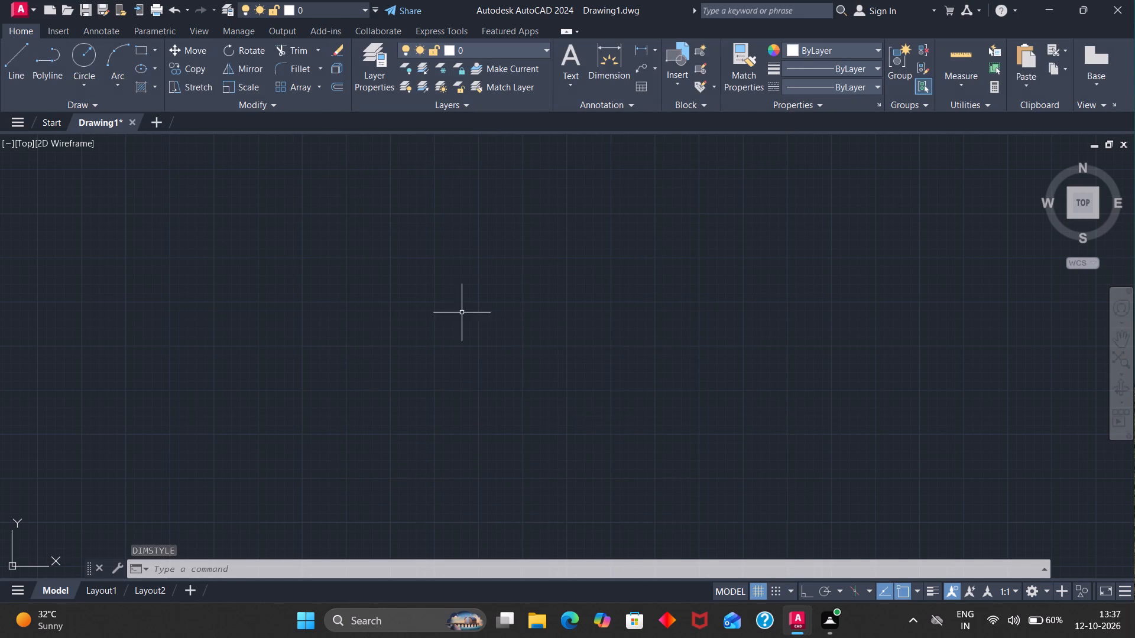
# Draw a rectangle 50' wide and 55' high in the empty model space.
pyautogui.click(141, 54)
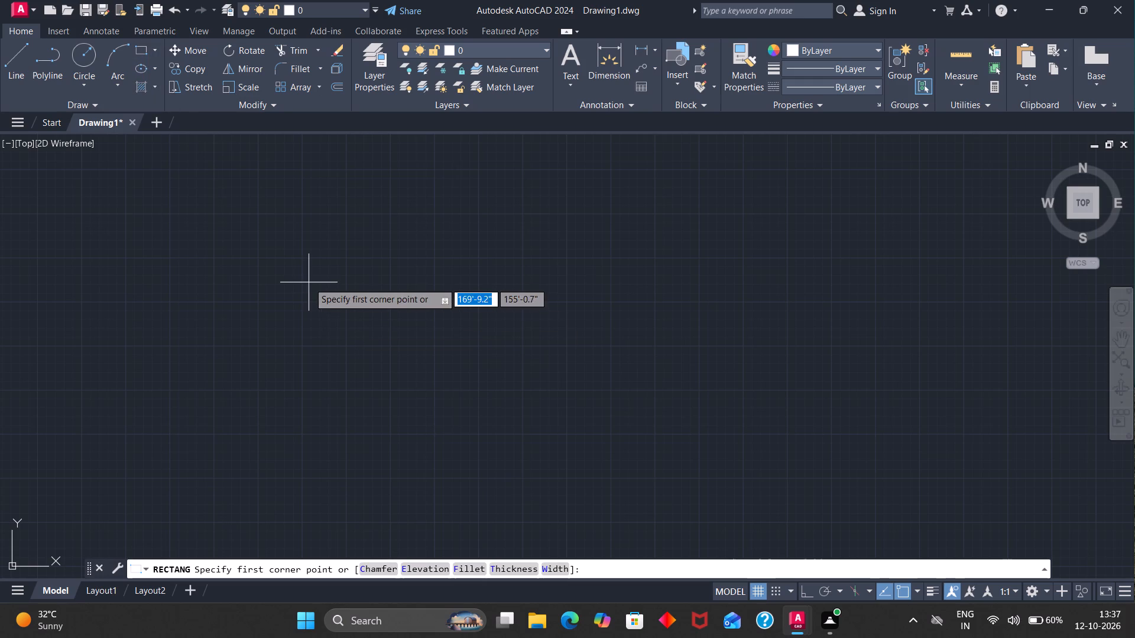
pyautogui.click(285, 247)
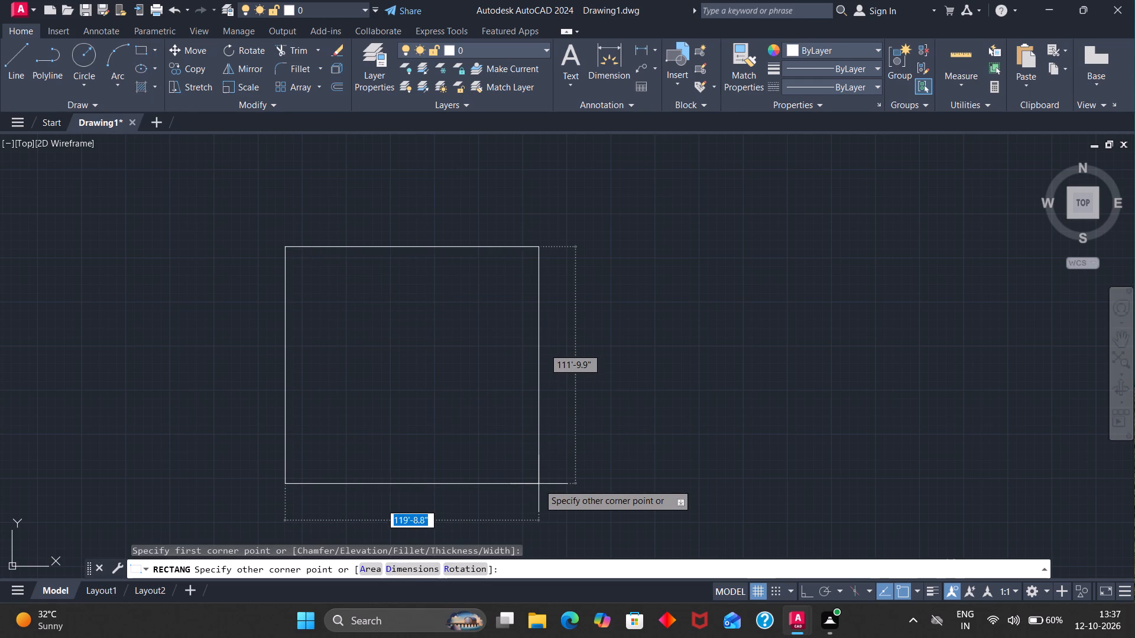
pyautogui.press('5')
pyautogui.press('0')
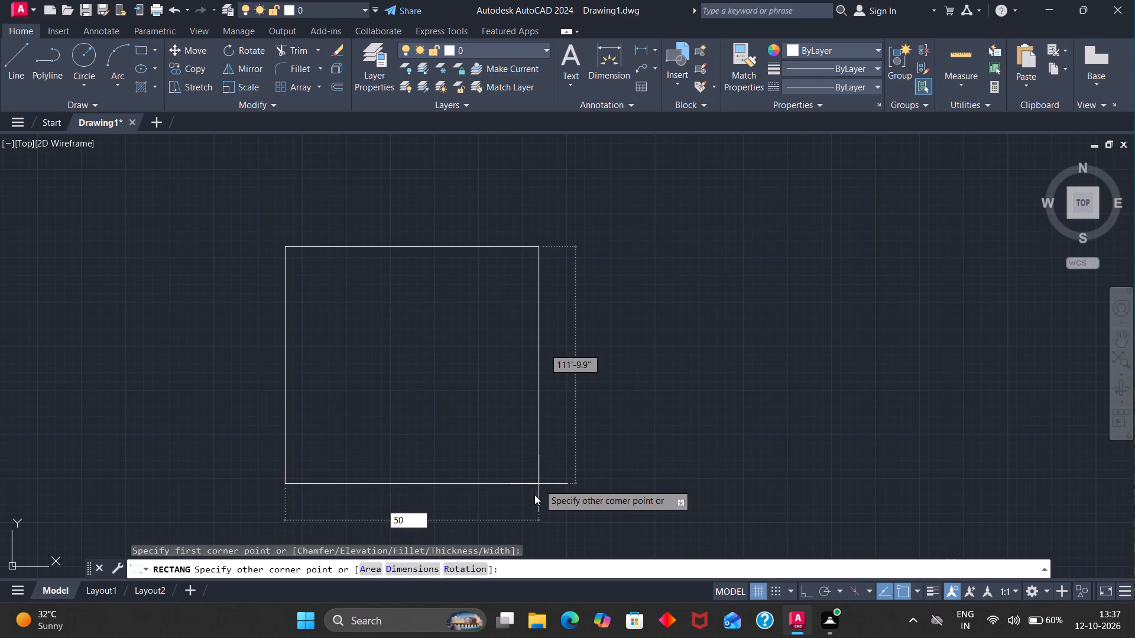
pyautogui.press("'")
pyautogui.press(',')
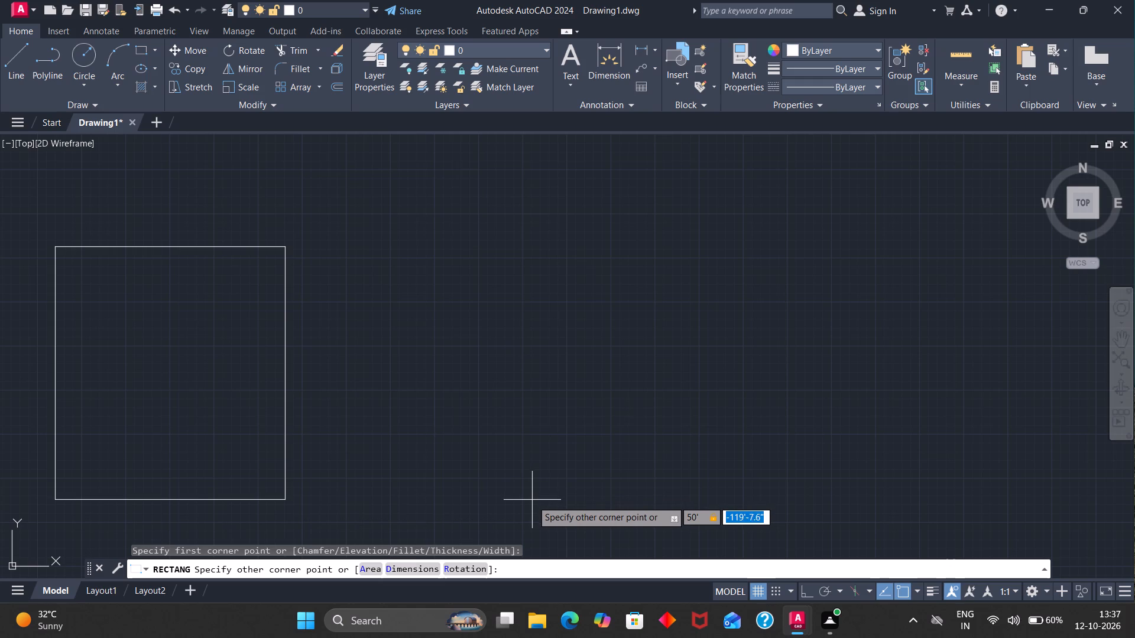
pyautogui.write('55')
pyautogui.press("'")
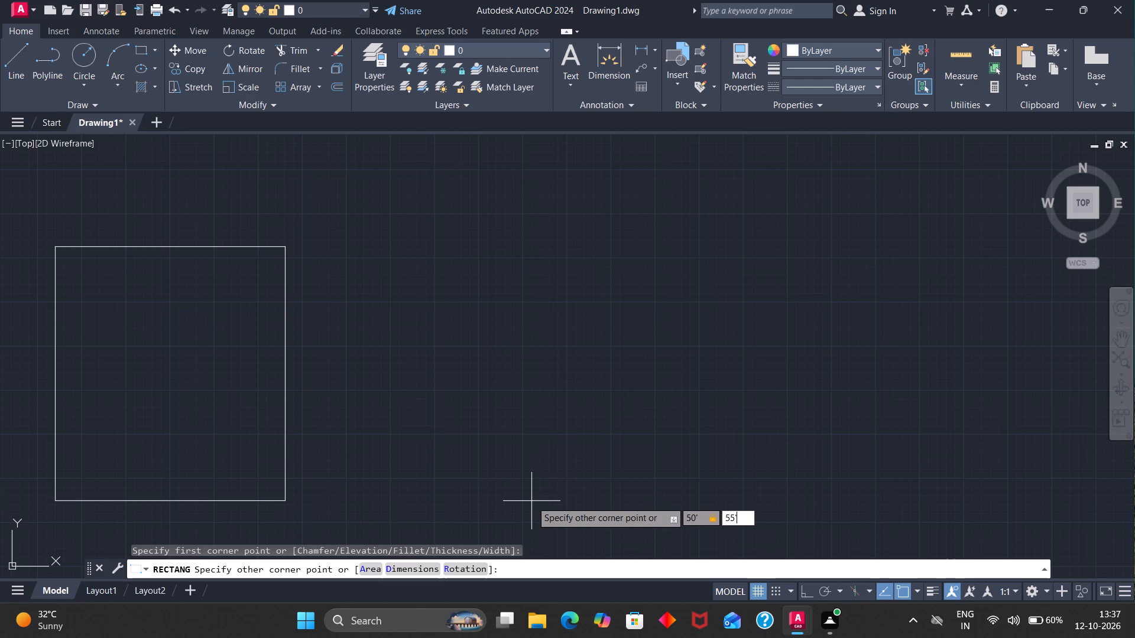
pyautogui.press('Return')
# Offset the 50' by 55' rectangle inward by 9" to form the outer wall thickness.
pyautogui.scroll(-2, 338, 254)
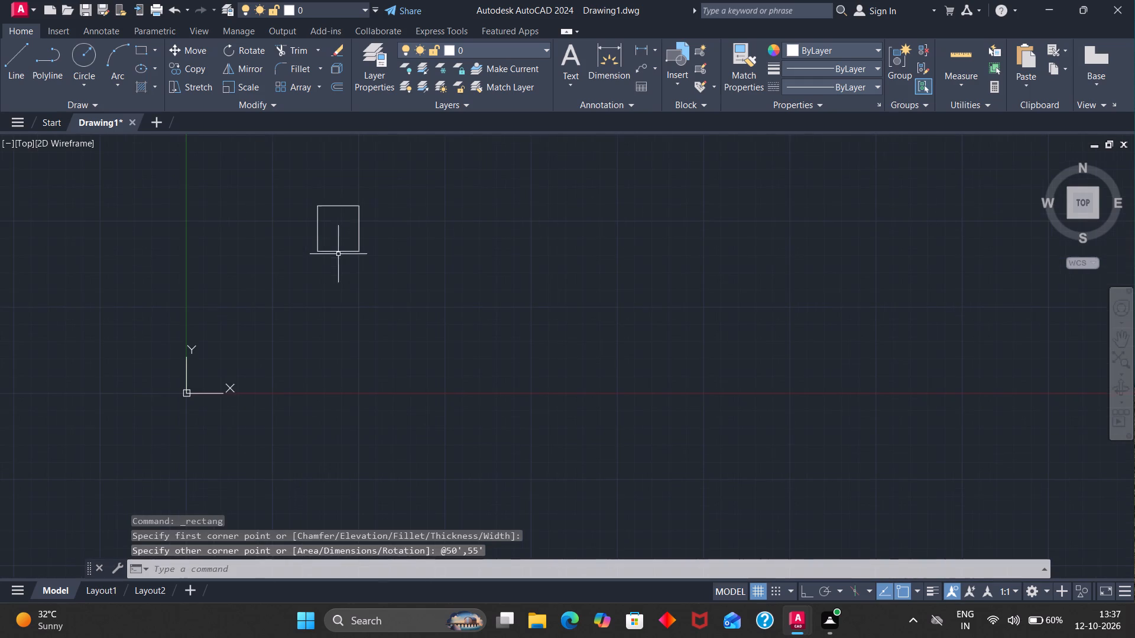
pyautogui.scroll(3, 339, 202)
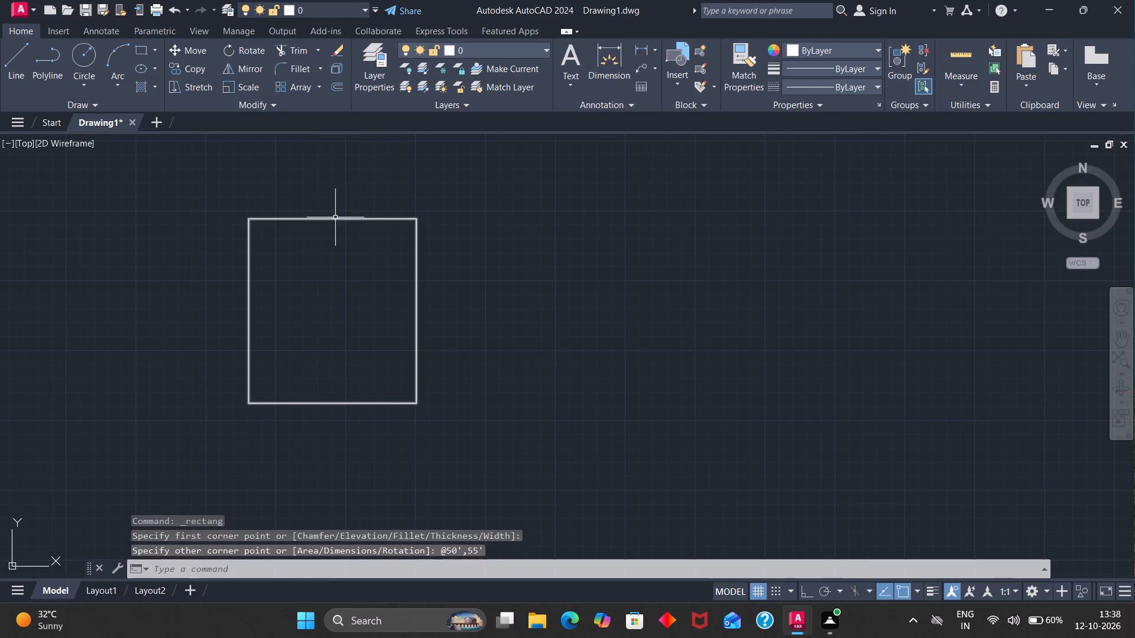
pyautogui.press('o')
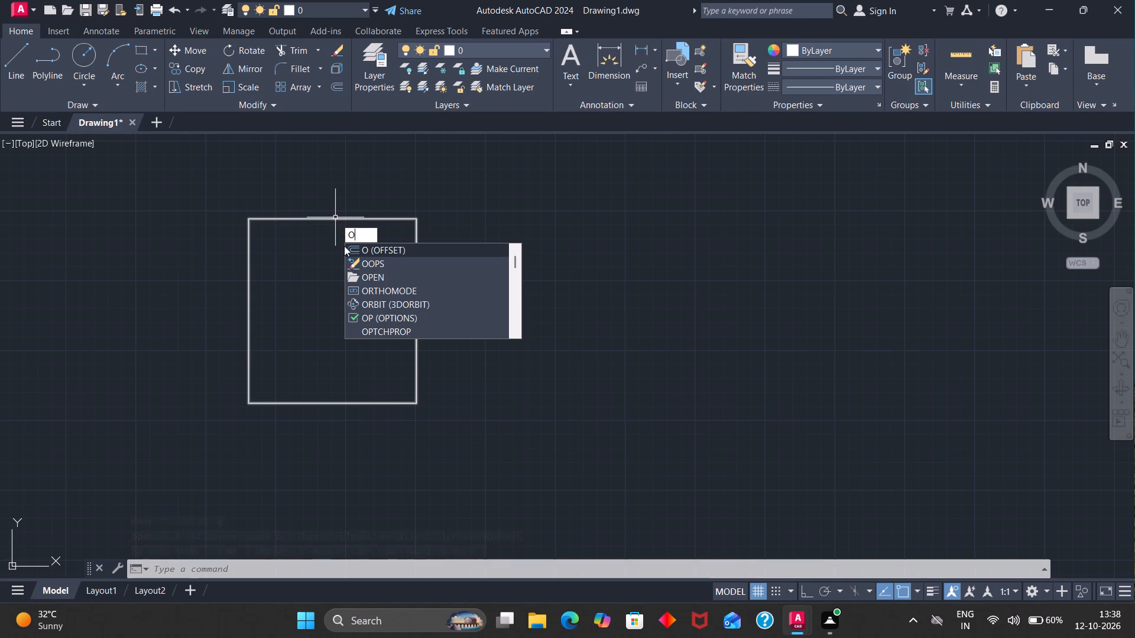
pyautogui.press('Return')
pyautogui.press('9')
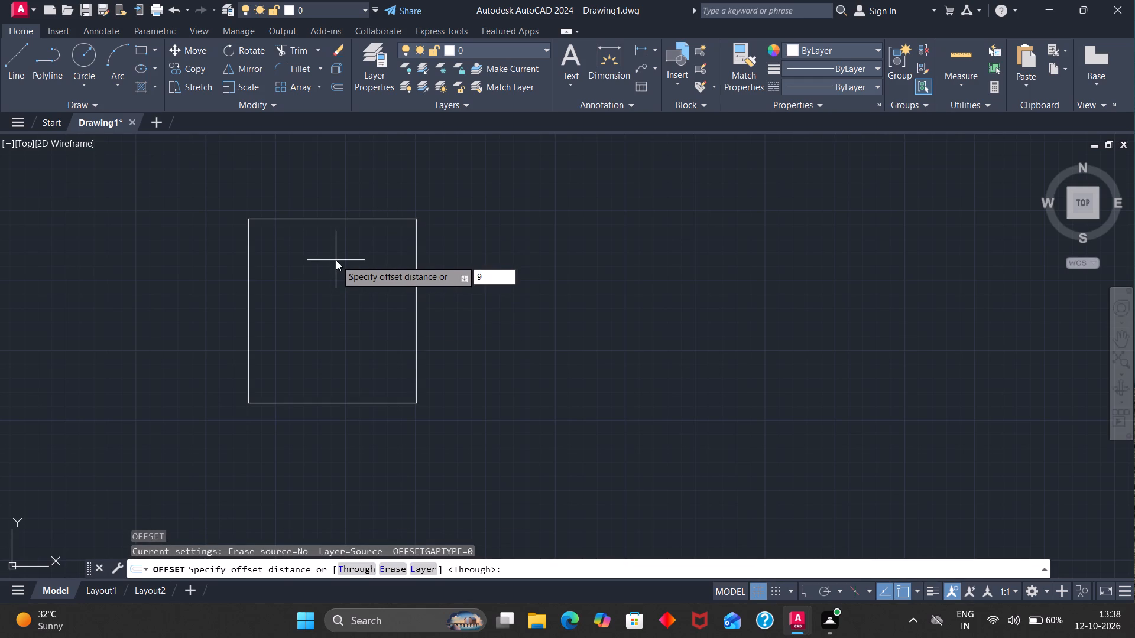
pyautogui.press('Return')
pyautogui.click(357, 216)
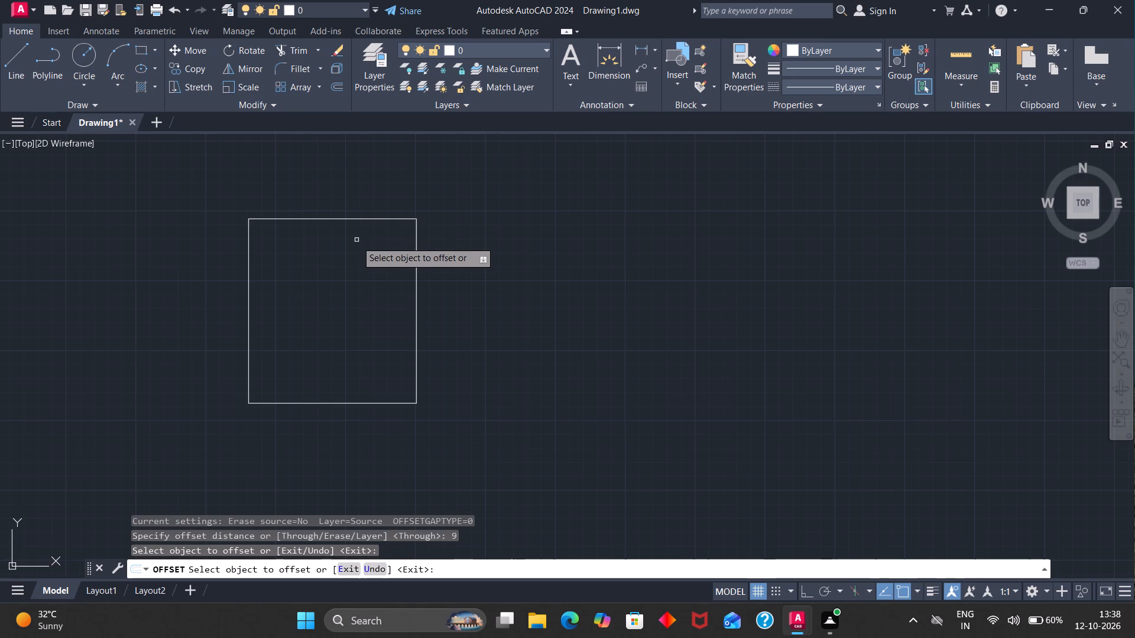
pyautogui.click(358, 218)
pyautogui.click(357, 257)
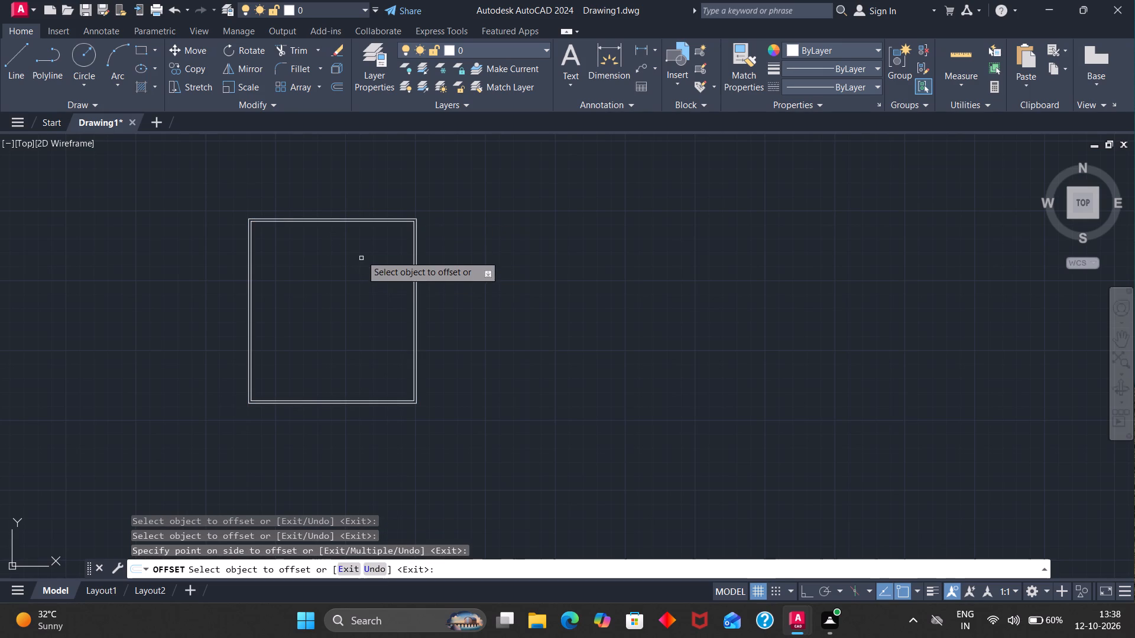
pyautogui.press('Escape')
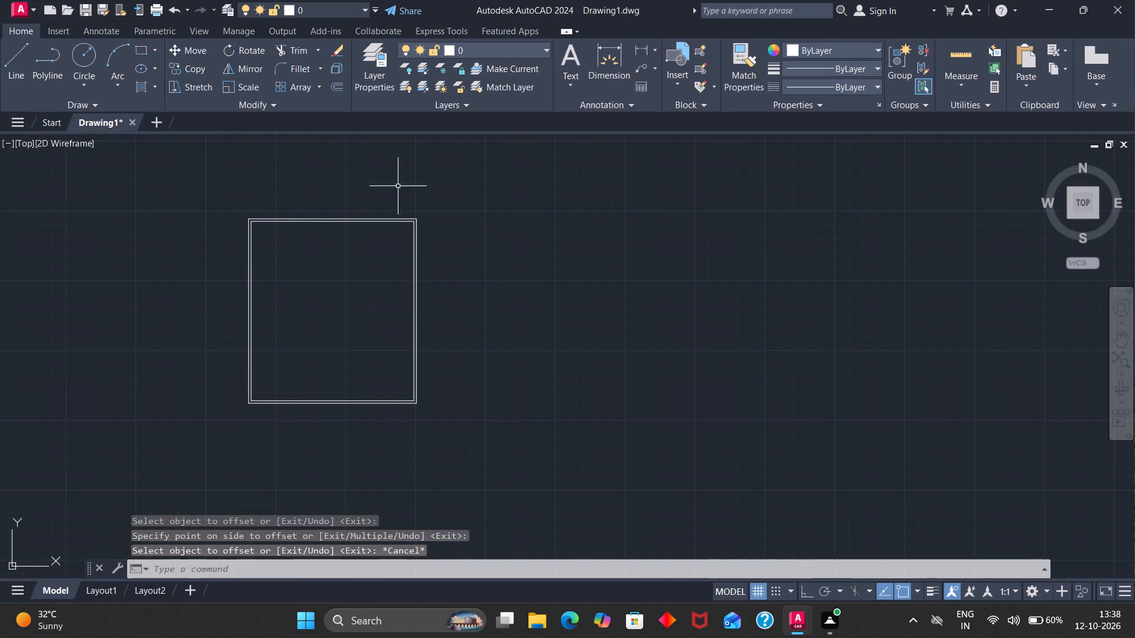
# Explode the outer and inner rectangles into separate lines.
pyautogui.moveTo(397, 183); pyautogui.dragTo(322, 481)
pyautogui.press('x')
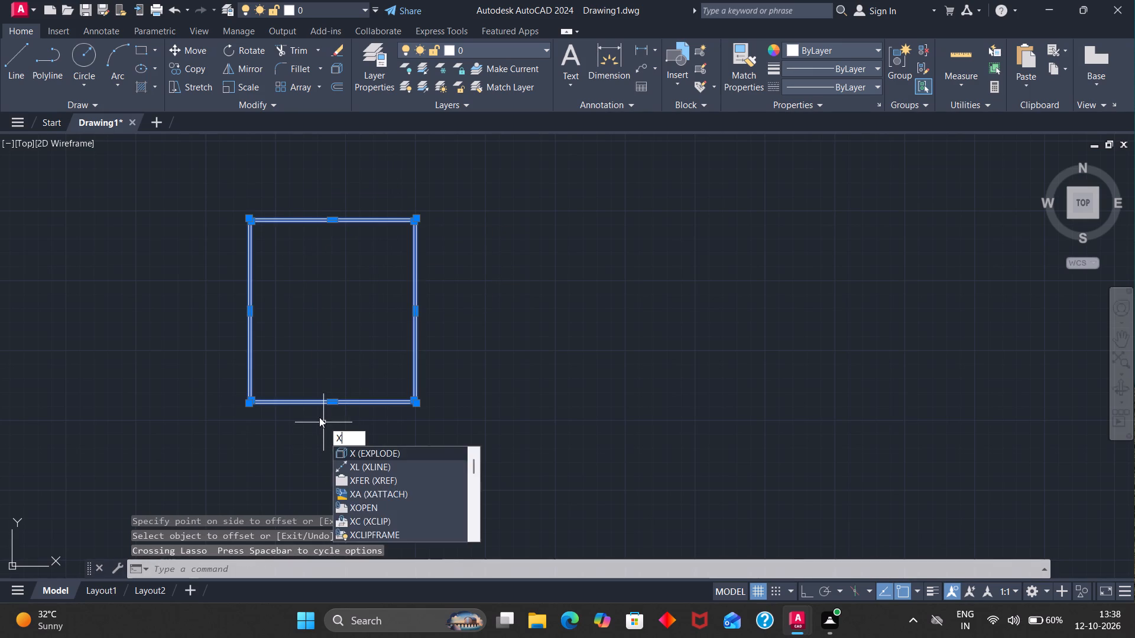
pyautogui.press('Return')
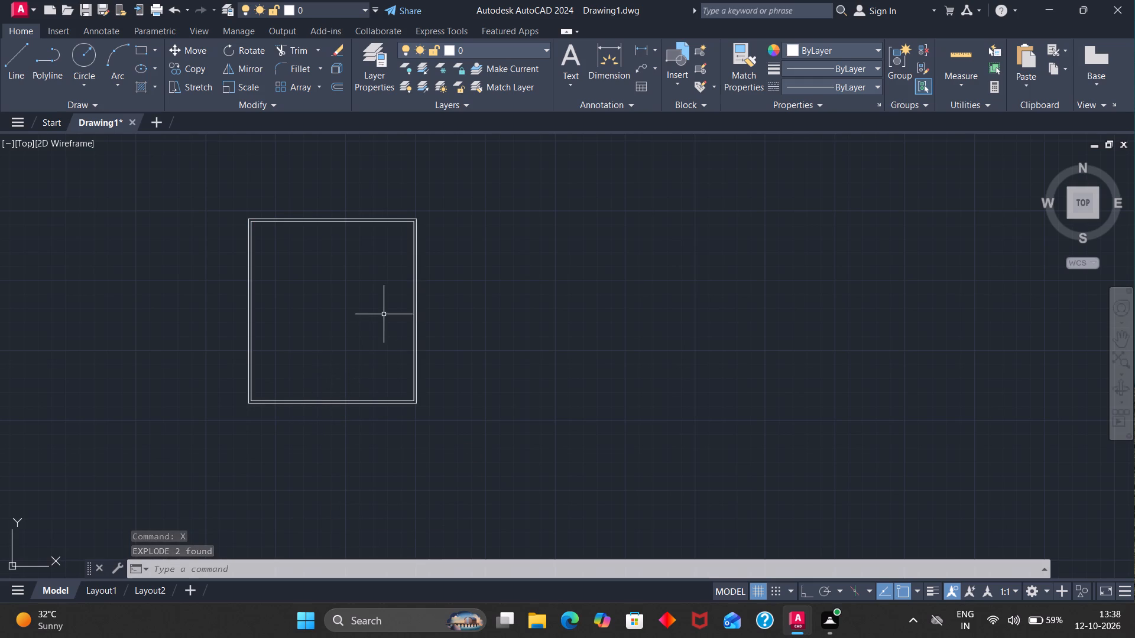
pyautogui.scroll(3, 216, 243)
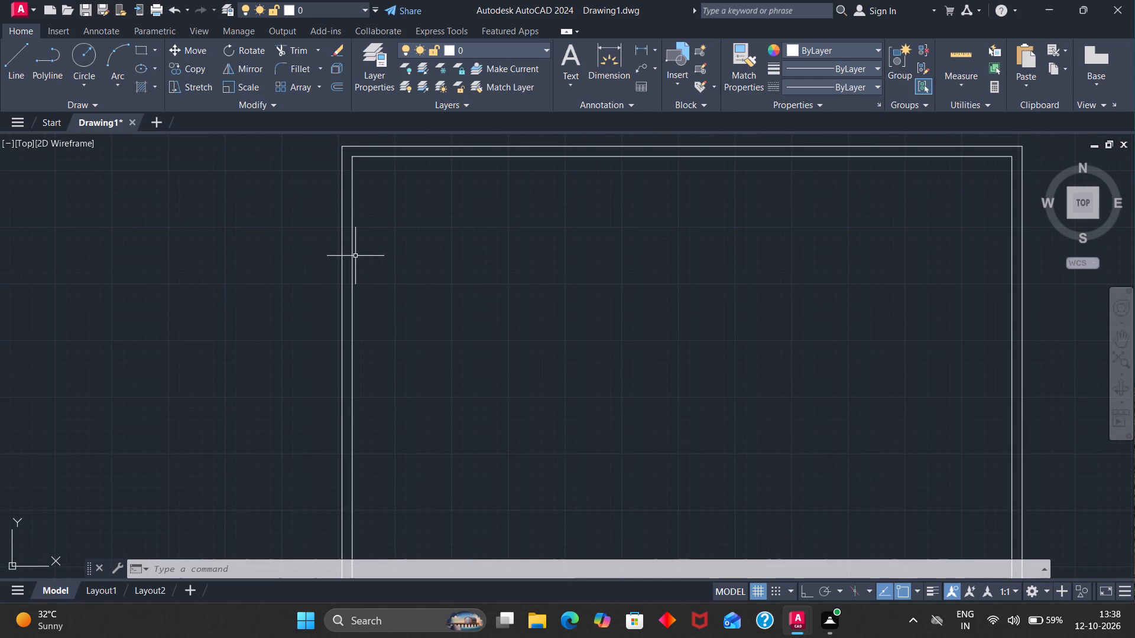
# Offset the inner left wall line and the inner top wall line 12' into the plan.
pyautogui.press('o')
pyautogui.press('Return')
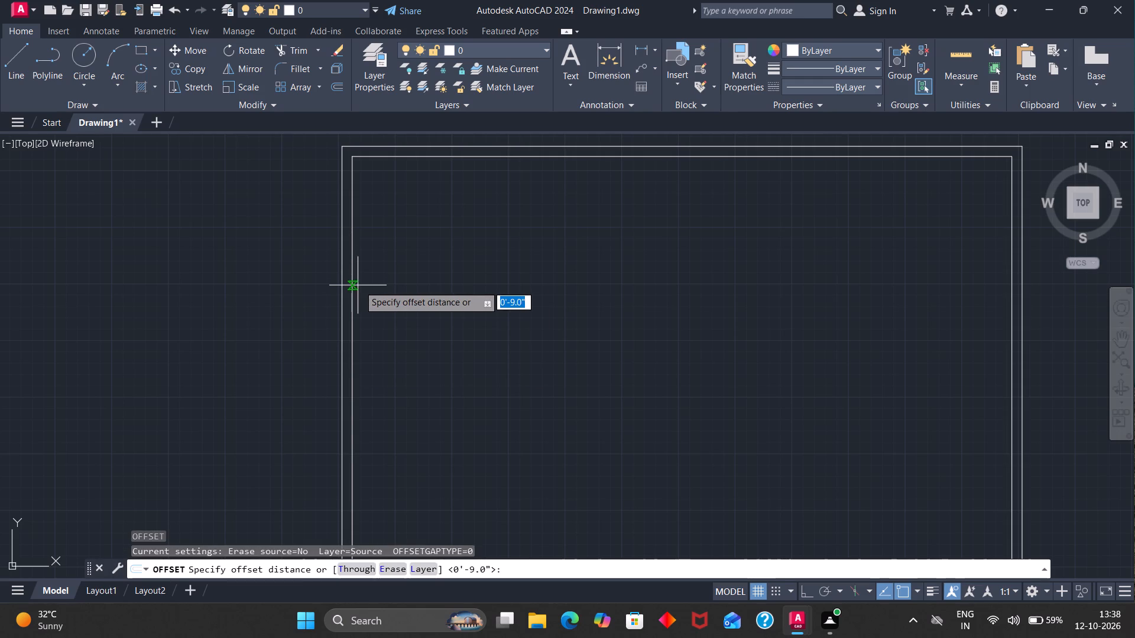
pyautogui.write('12')
pyautogui.press("'")
pyautogui.press('Return')
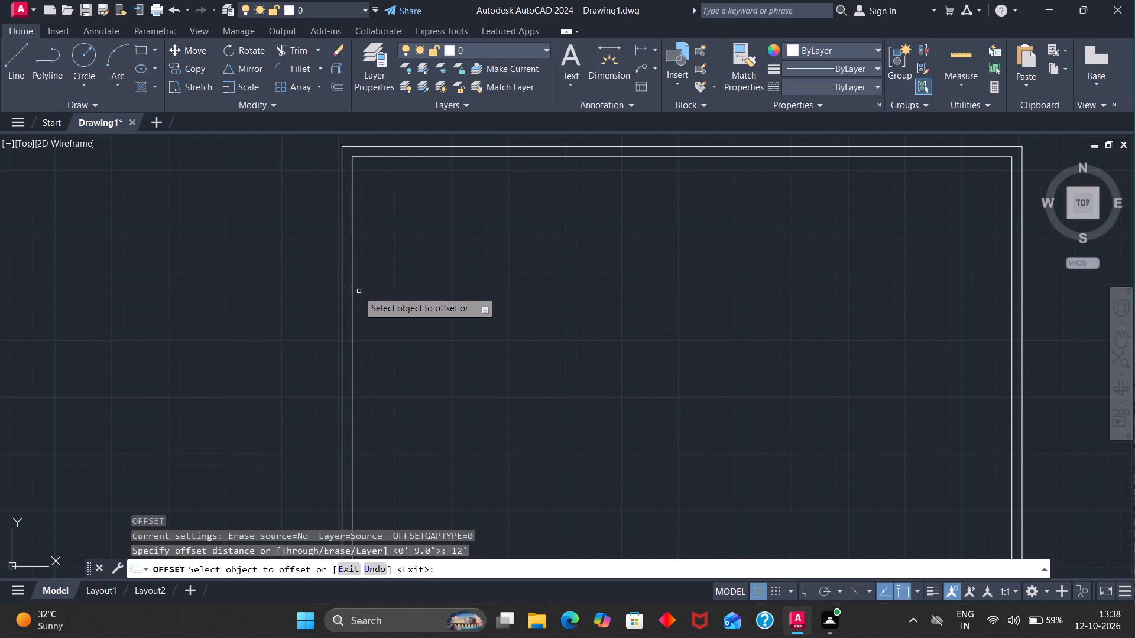
pyautogui.click(353, 298)
pyautogui.click(403, 293)
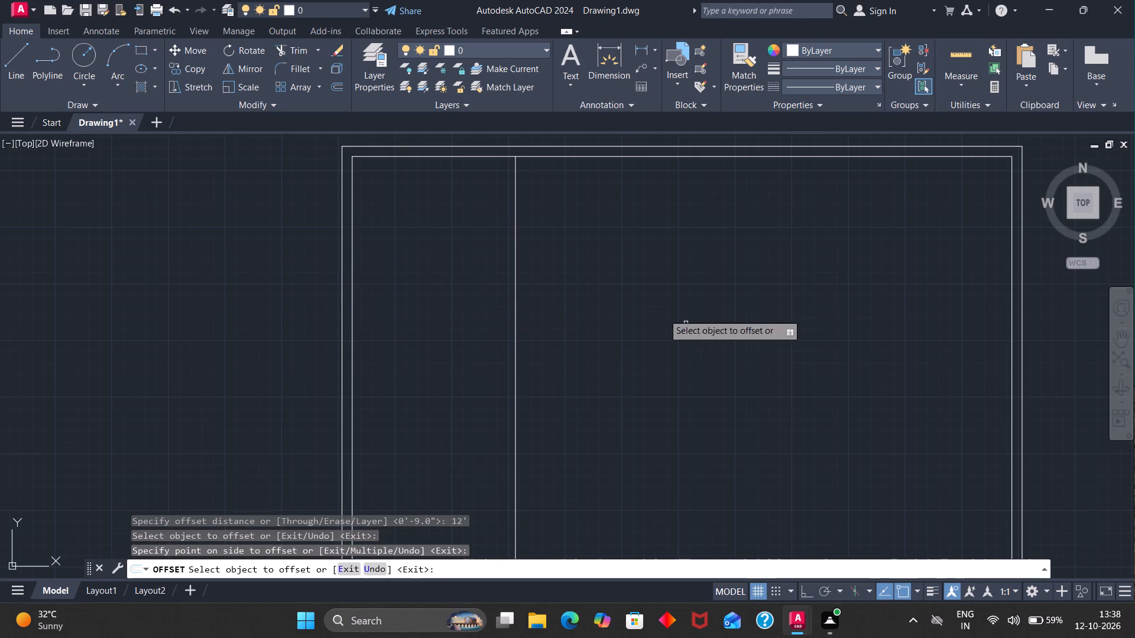
pyautogui.click(455, 157)
pyautogui.click(447, 255)
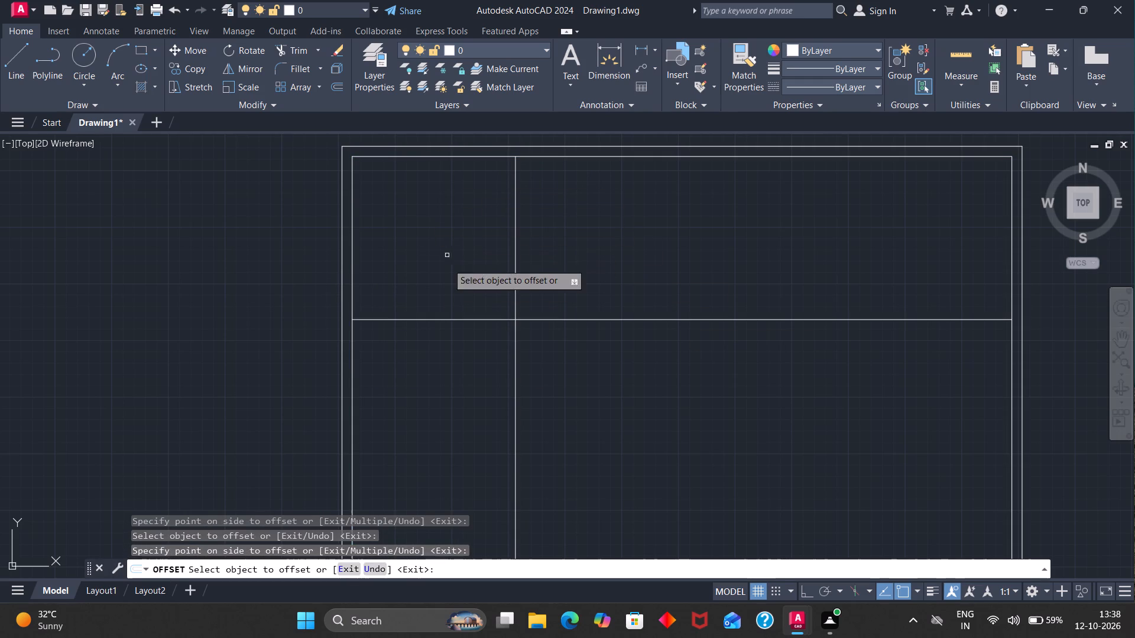
# Offset the new vertical line 4.5" to the right and the new horizontal line 4.5" downward to form partition walls.
pyautogui.click(517, 277)
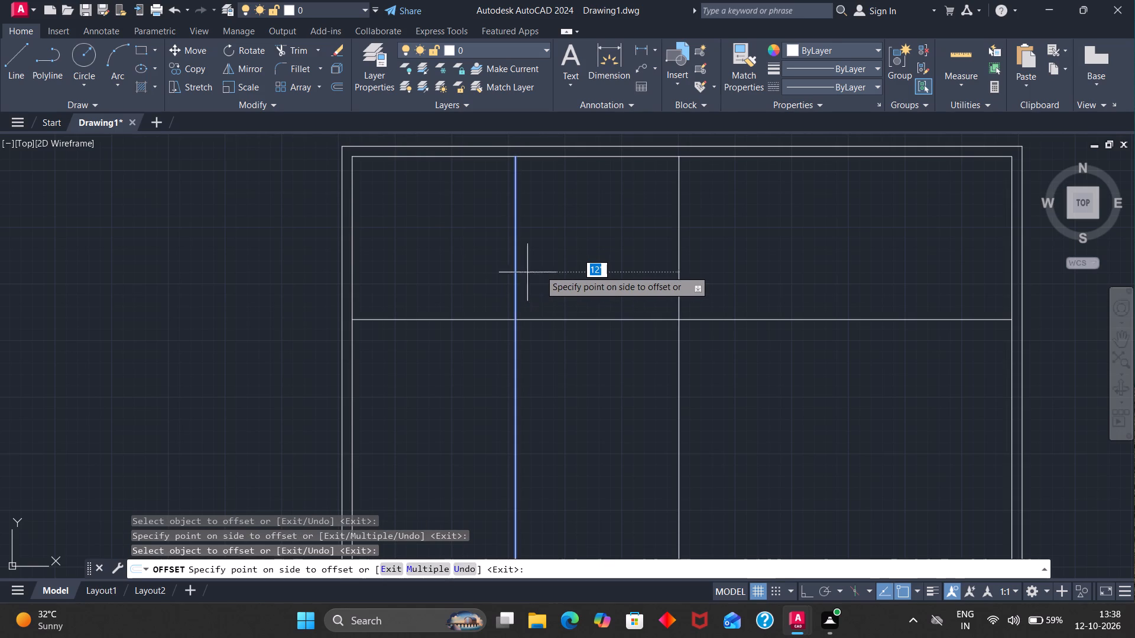
pyautogui.write('4.5')
pyautogui.press('Return')
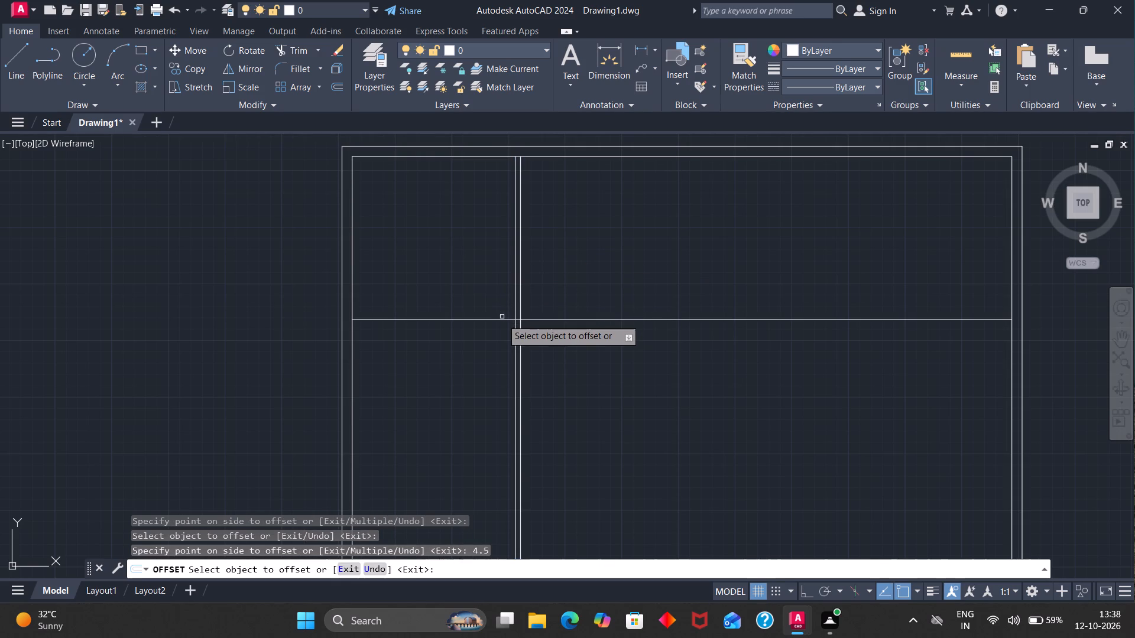
pyautogui.click(502, 319)
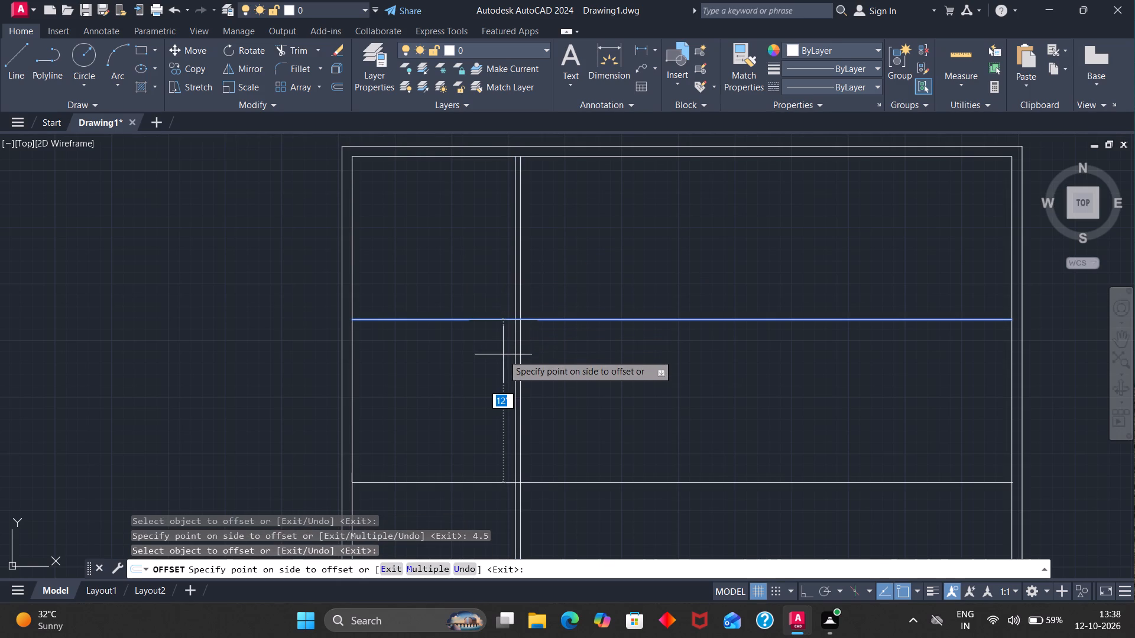
pyautogui.press('4')
pyautogui.write('.5')
pyautogui.press('Return')
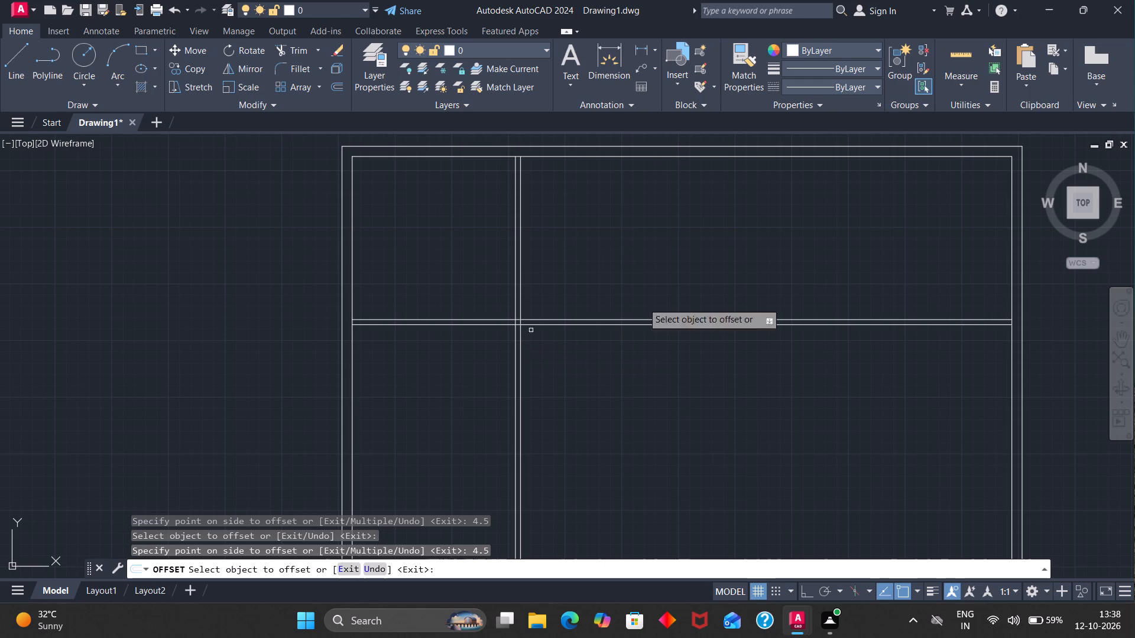
# Offset the inner right wall line 12' inward, then offset that copy 4.5" to the left to form a partition.
pyautogui.click(1011, 230)
pyautogui.click(896, 269)
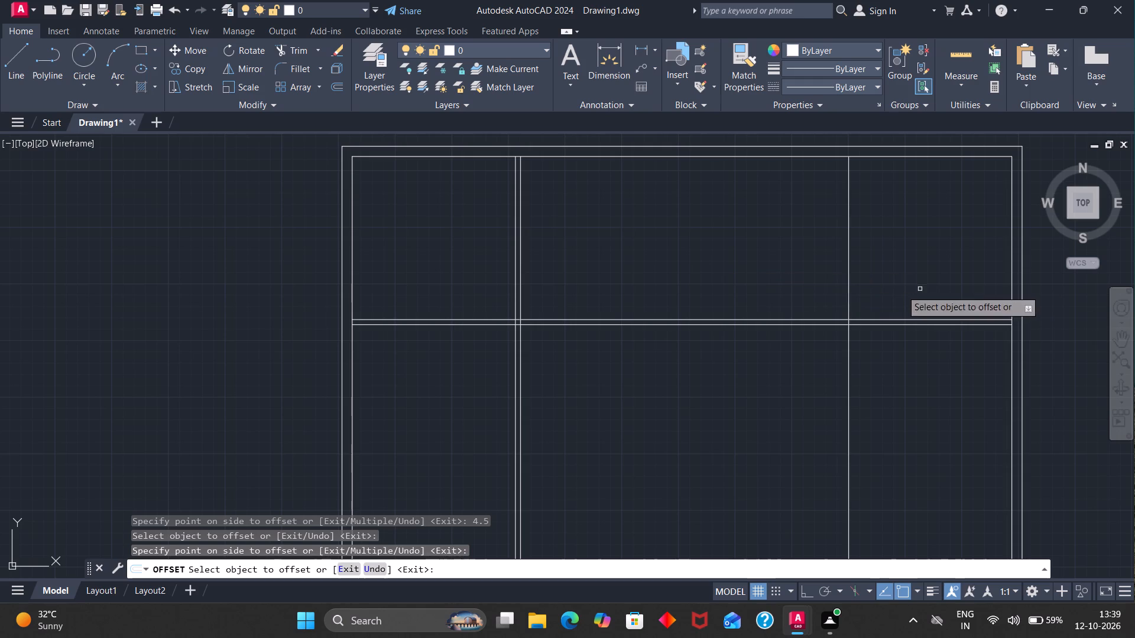
pyautogui.click(849, 274)
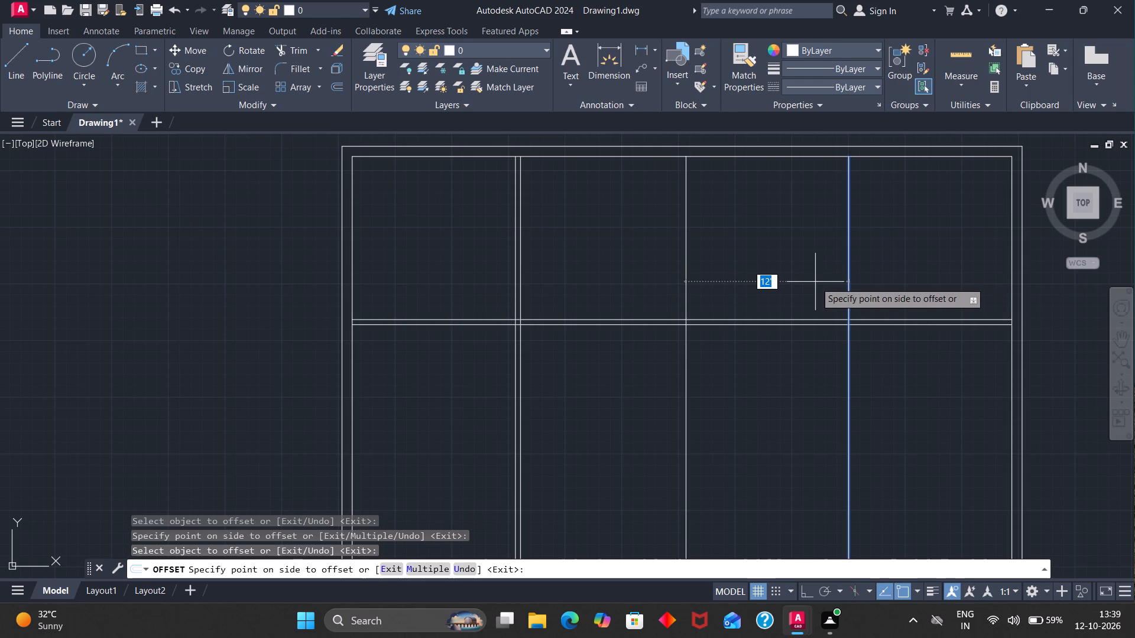
pyautogui.press('4')
pyautogui.press('.')
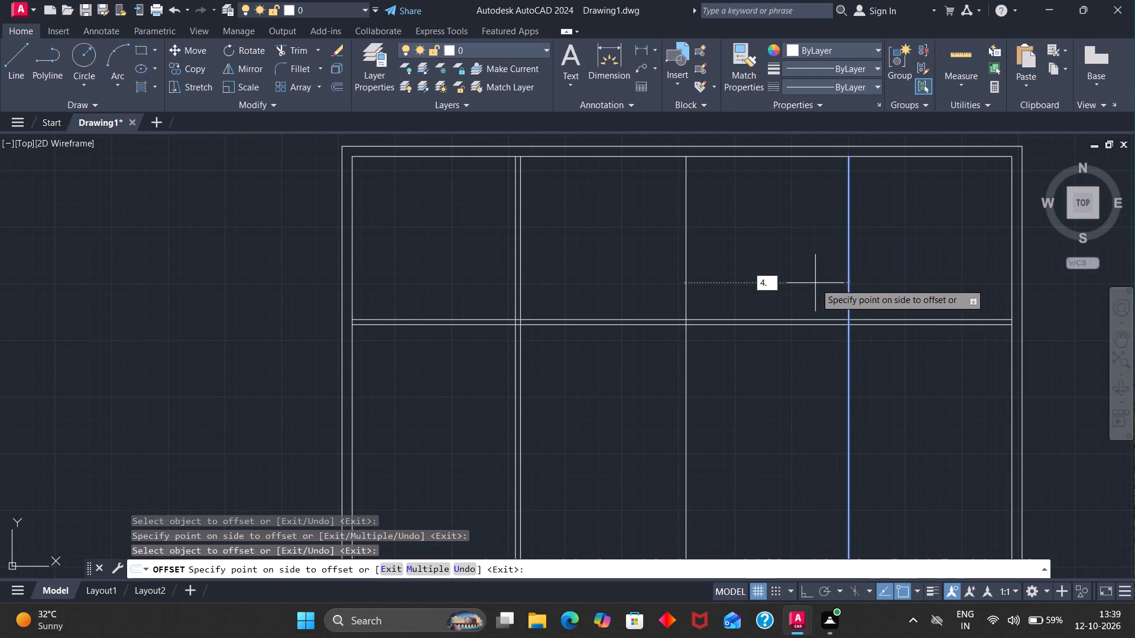
pyautogui.press('5')
pyautogui.press('Return')
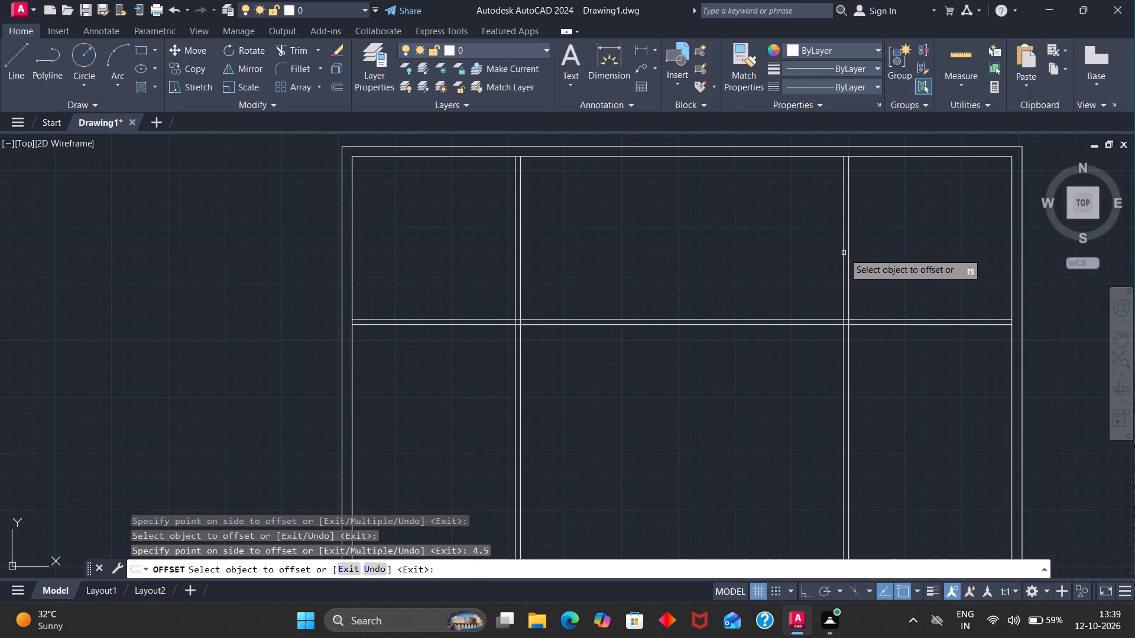
# Offset the right partition's left line 12' to the left, then offset that copy 4.5" further left to form a middle partition.
pyautogui.click(844, 252)
pyautogui.click(730, 274)
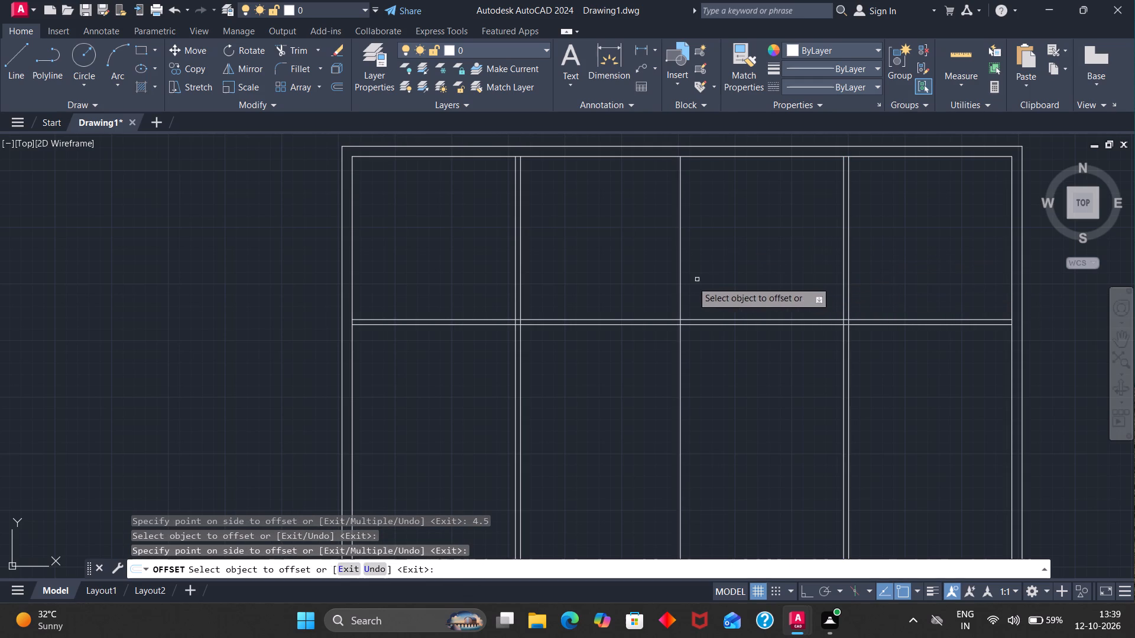
pyautogui.click(682, 285)
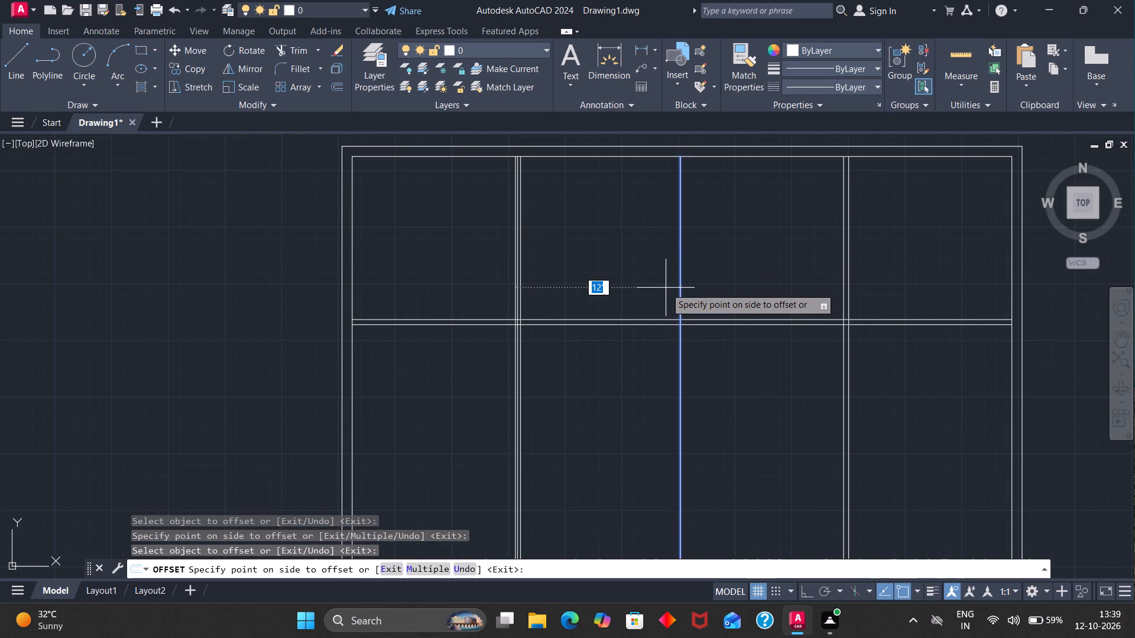
pyautogui.write('4.')
pyautogui.press('5')
pyautogui.press('Return')
# Check the clear width between the left and middle vertical partitions along the top wall with the Dimension tool.
pyautogui.click(608, 56)
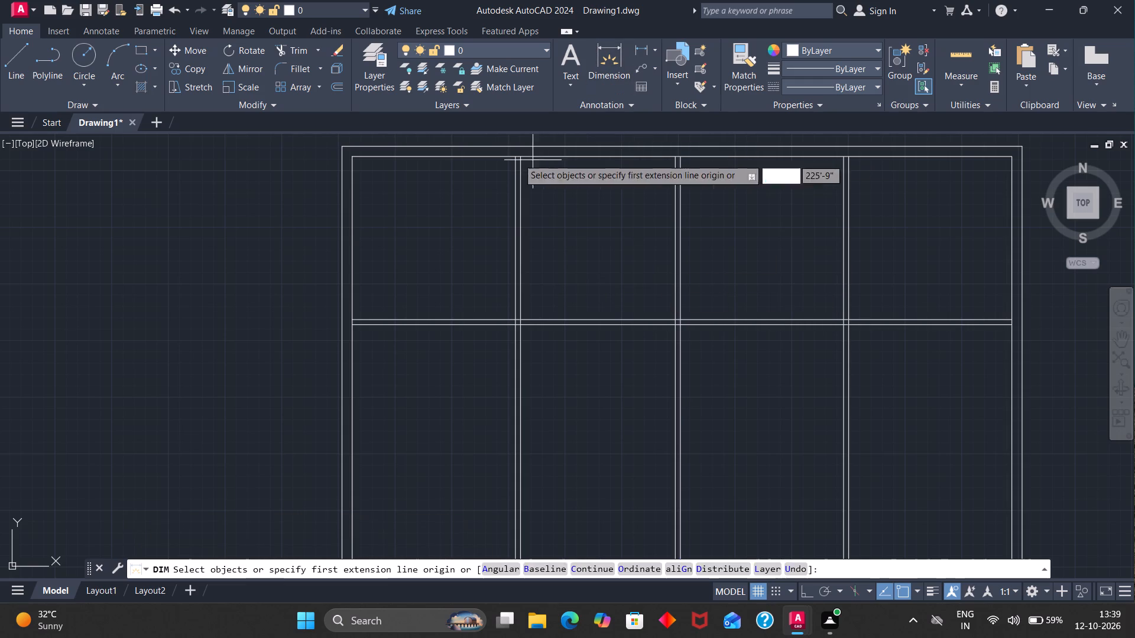
pyautogui.click(522, 159)
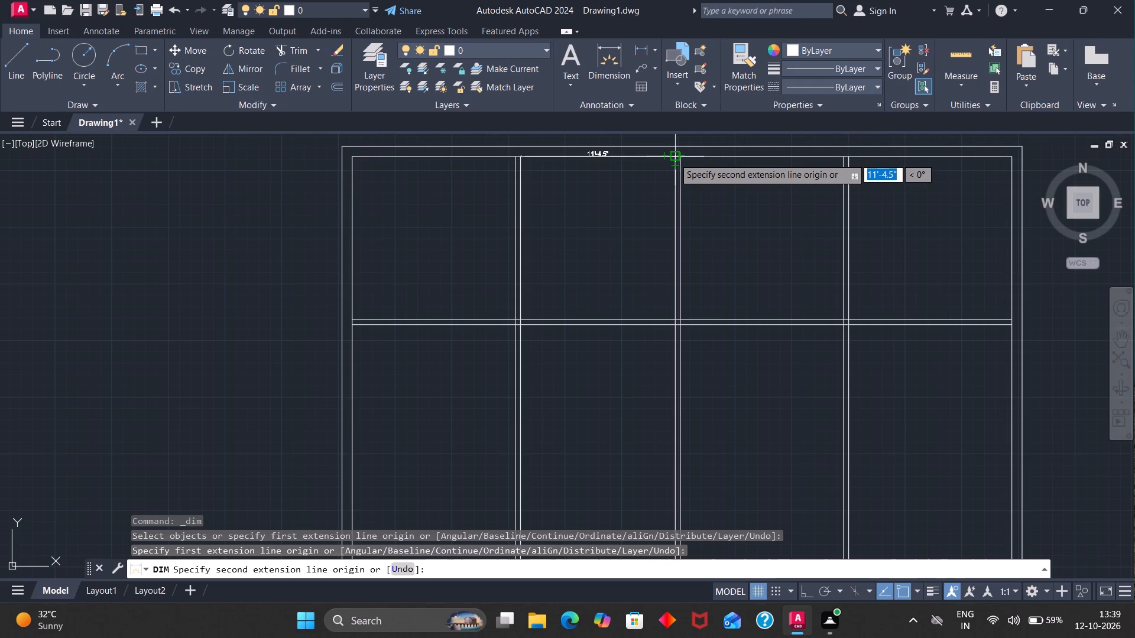
pyautogui.scroll(2, 674, 158)
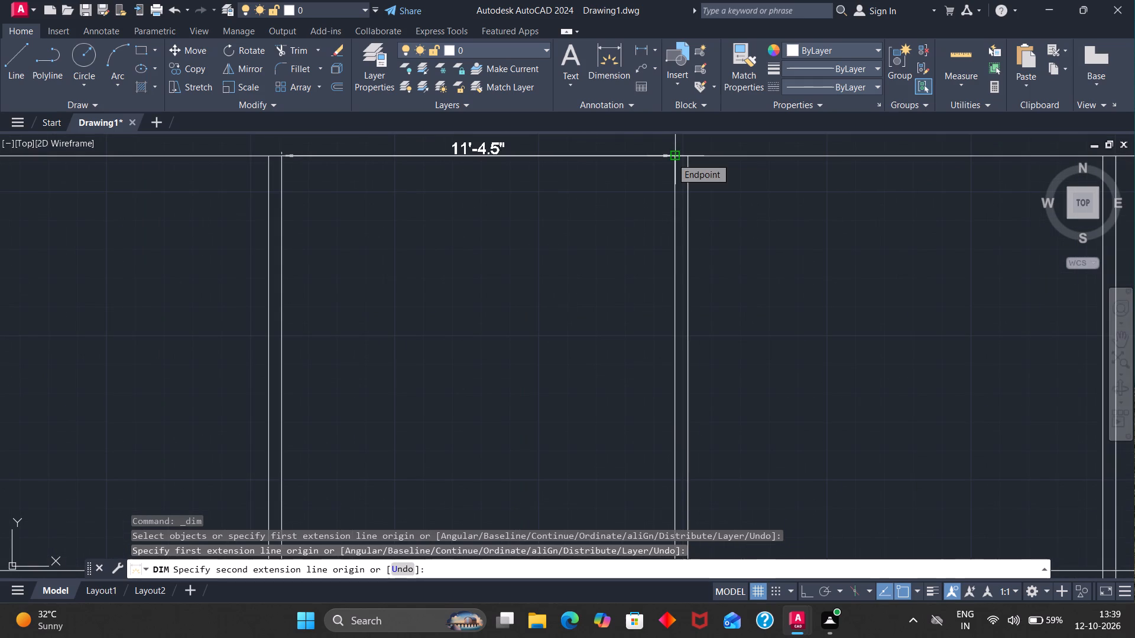
pyautogui.press('Escape')
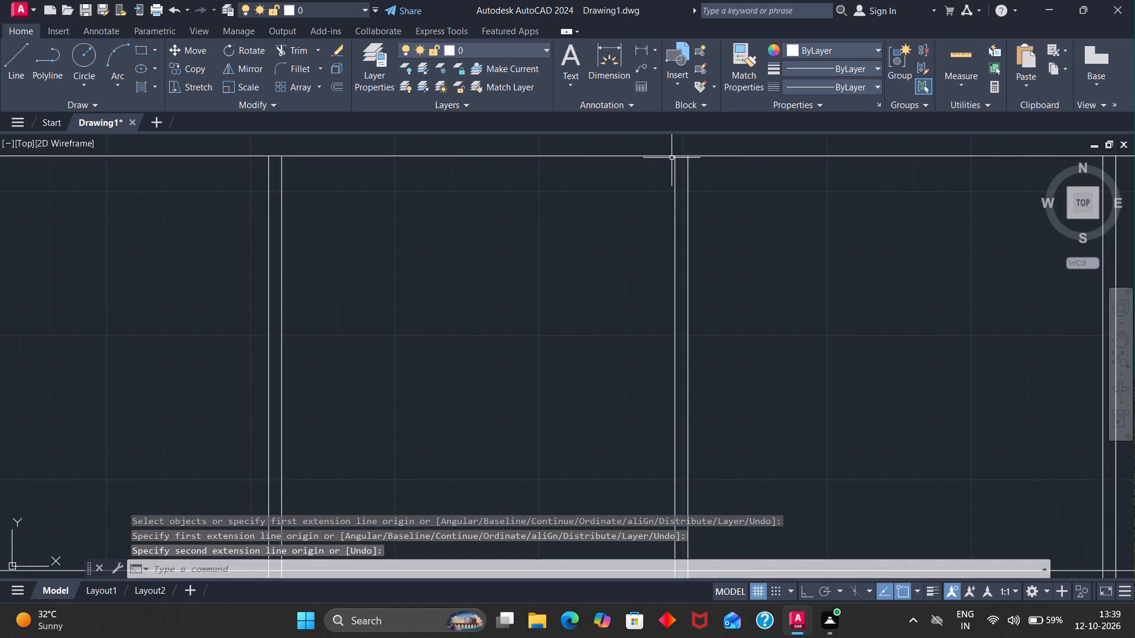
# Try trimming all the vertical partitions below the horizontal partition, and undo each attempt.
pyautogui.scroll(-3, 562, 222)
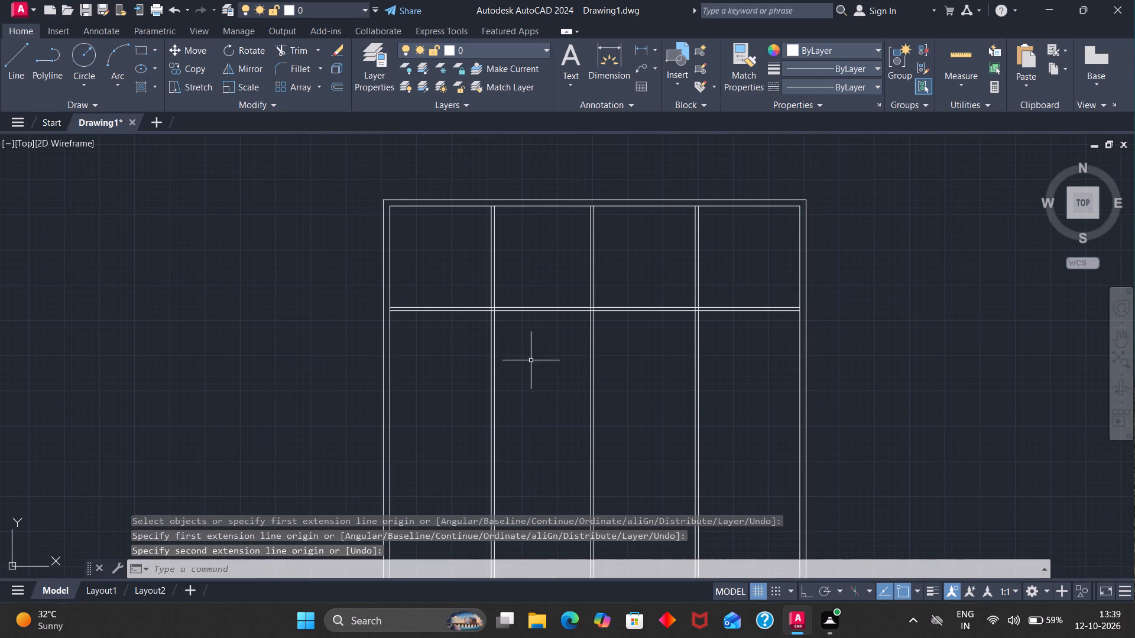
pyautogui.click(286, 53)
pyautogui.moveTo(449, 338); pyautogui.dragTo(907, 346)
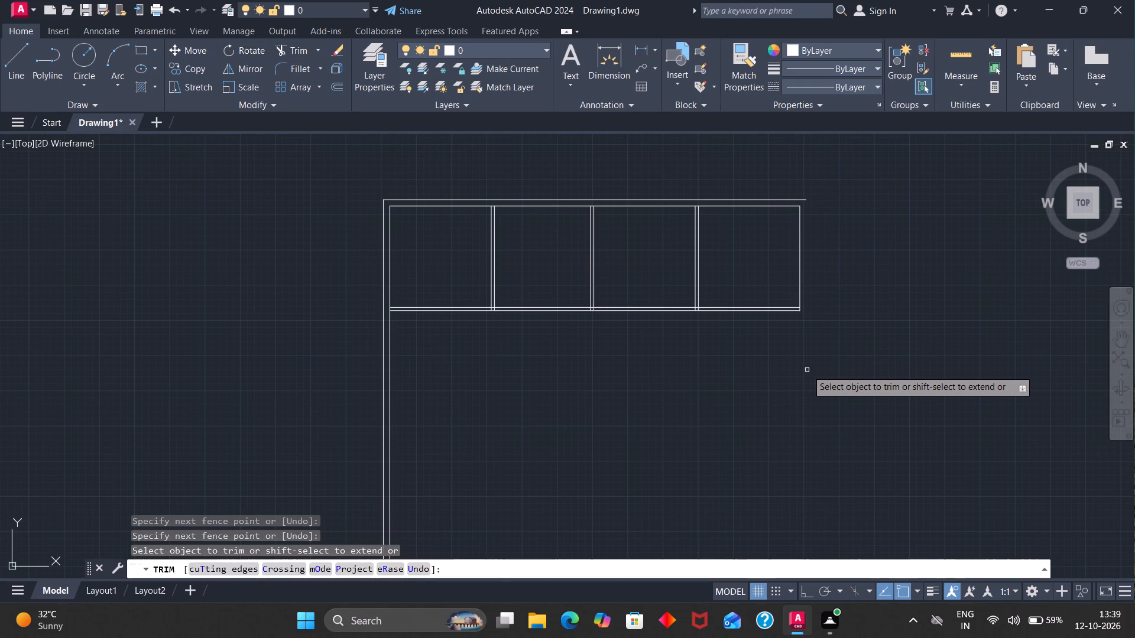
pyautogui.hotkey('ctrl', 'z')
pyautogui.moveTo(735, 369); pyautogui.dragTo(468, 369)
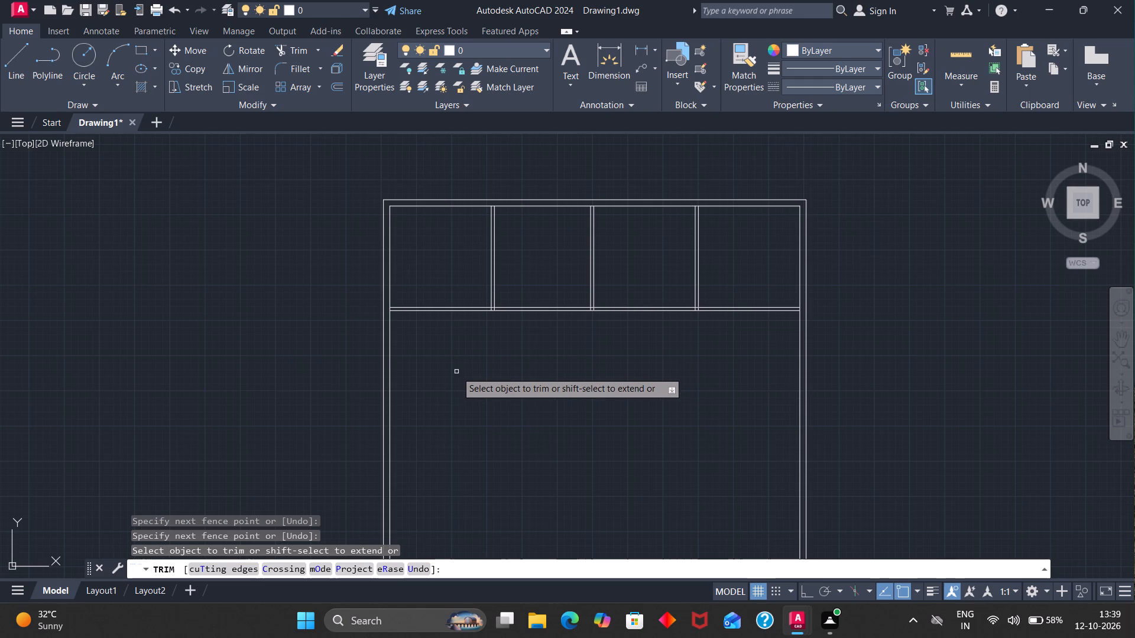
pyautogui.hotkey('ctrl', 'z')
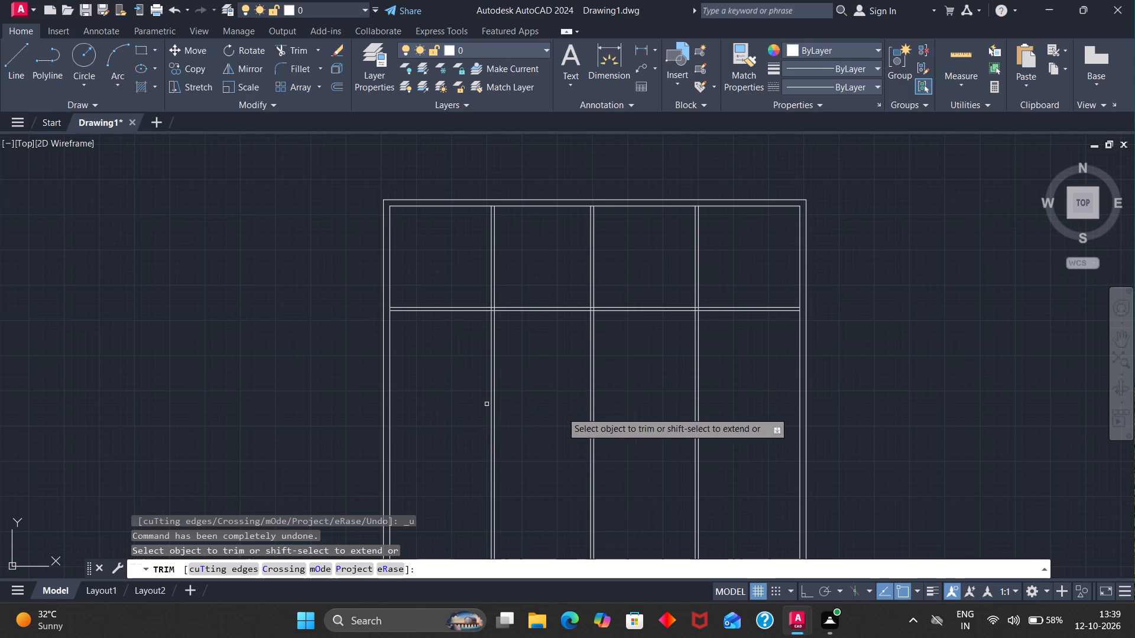
# Trim the middle and right vertical partitions below the horizontal partition, keeping the left partition at full height.
pyautogui.moveTo(561, 413); pyautogui.dragTo(701, 401)
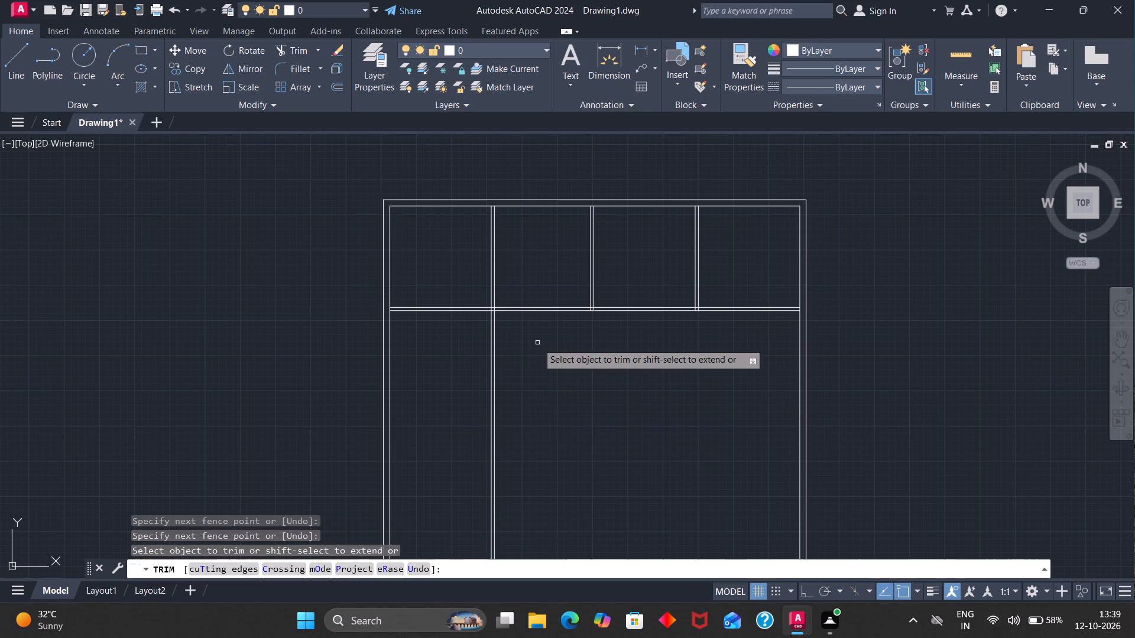
pyautogui.press('Escape')
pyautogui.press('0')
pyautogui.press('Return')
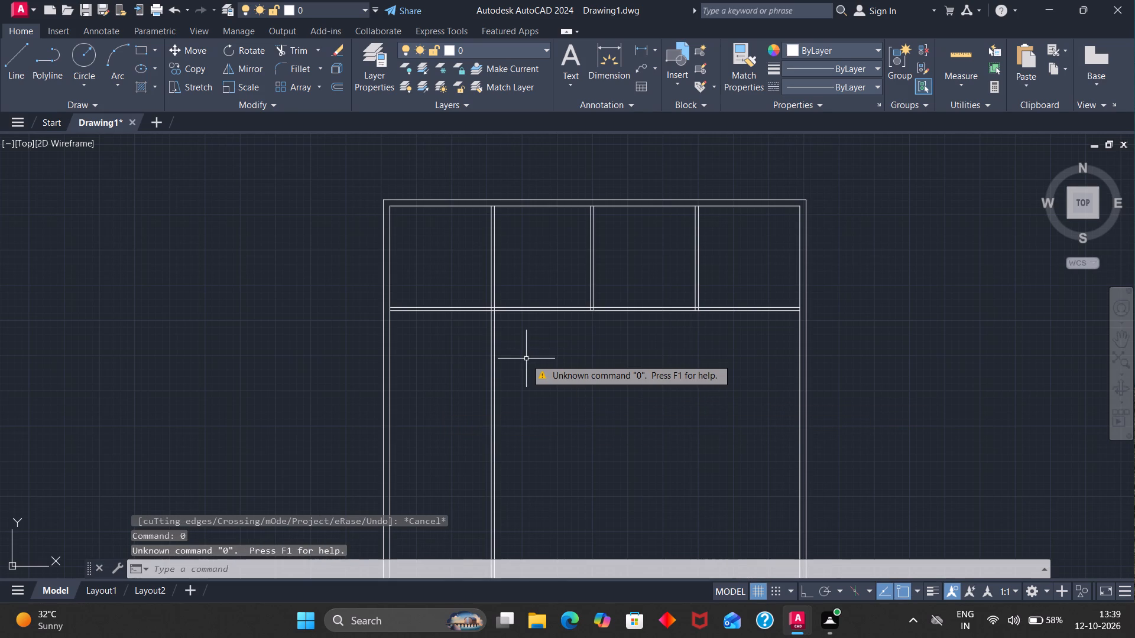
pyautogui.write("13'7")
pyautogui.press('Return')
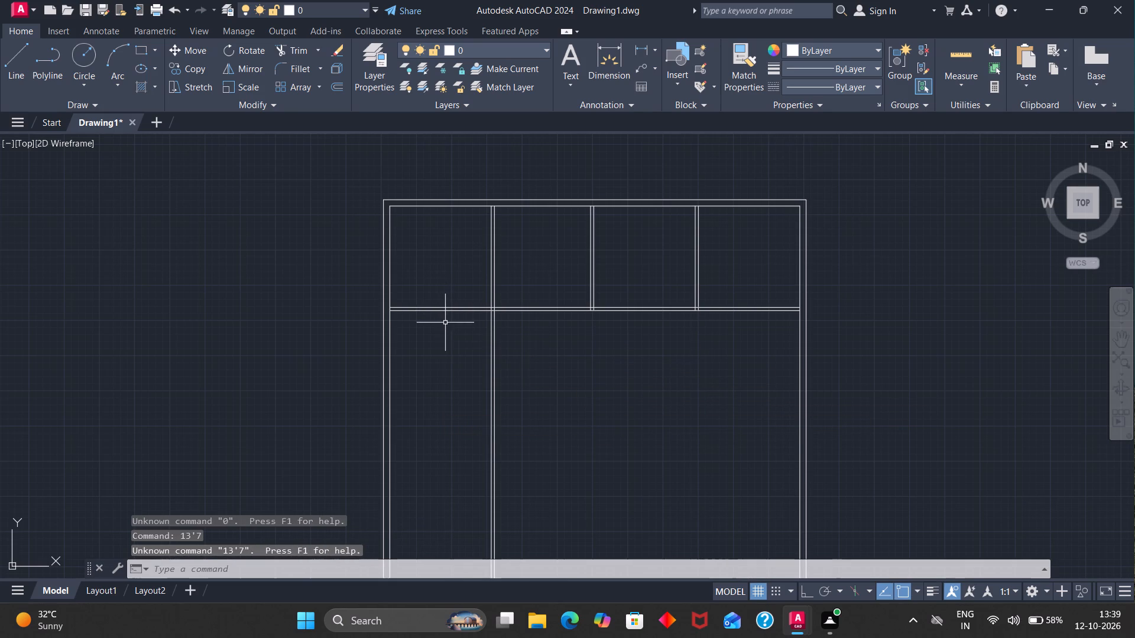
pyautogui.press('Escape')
# Offset the horizontal partition's lower line 13'7" downward, then offset that copy 4.5" down to form a second horizontal partition.
pyautogui.press('o')
pyautogui.press('Return')
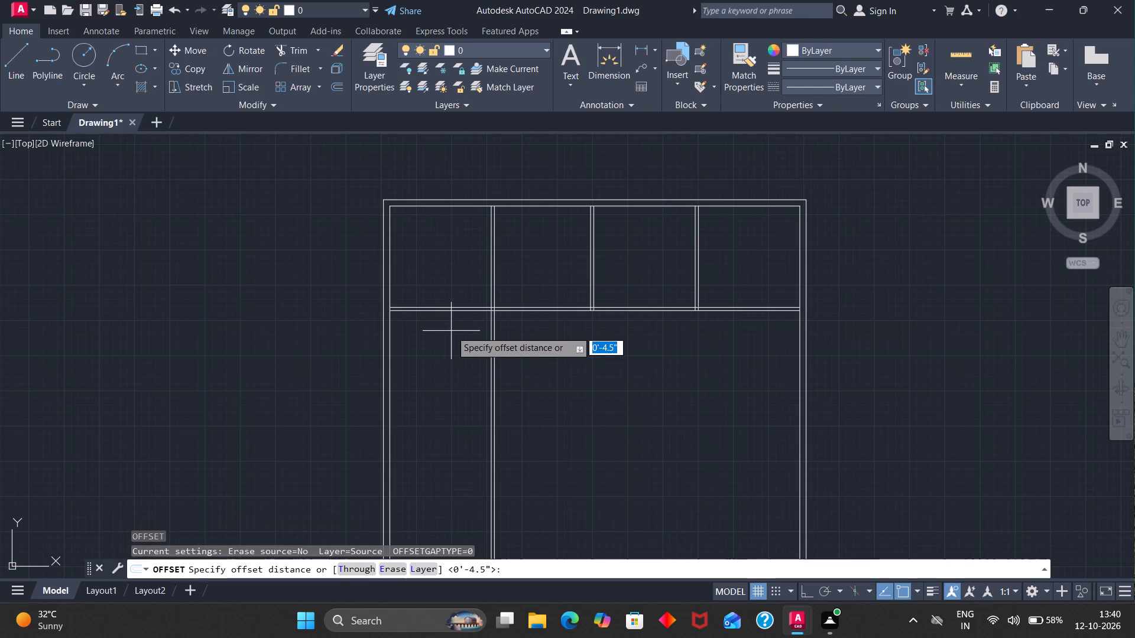
pyautogui.write("13'")
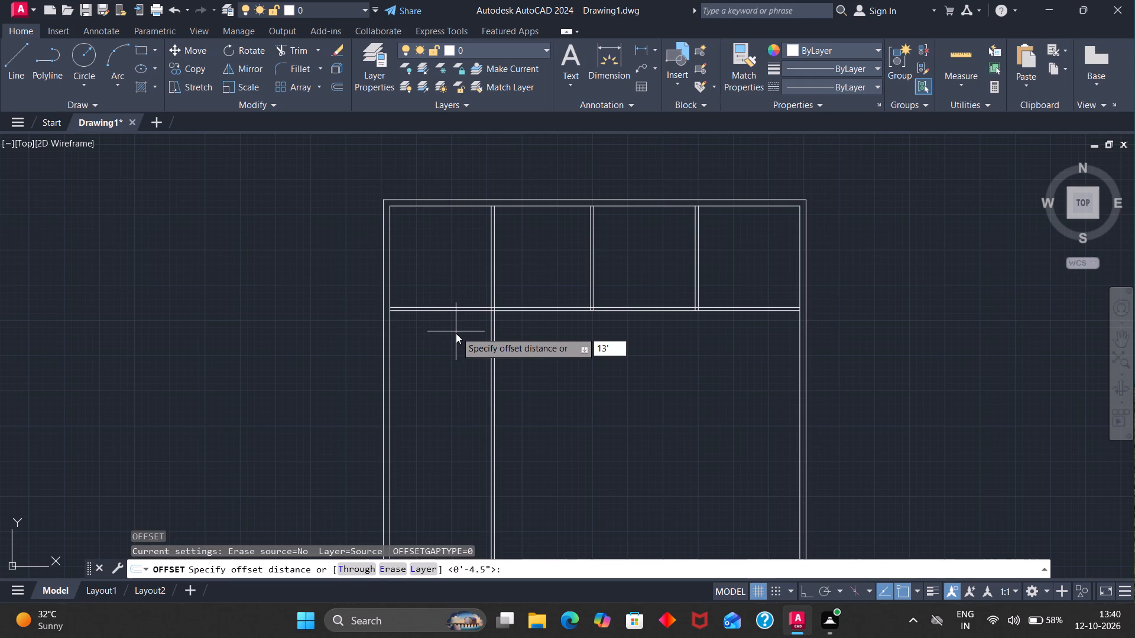
pyautogui.press('7')
pyautogui.press('Return')
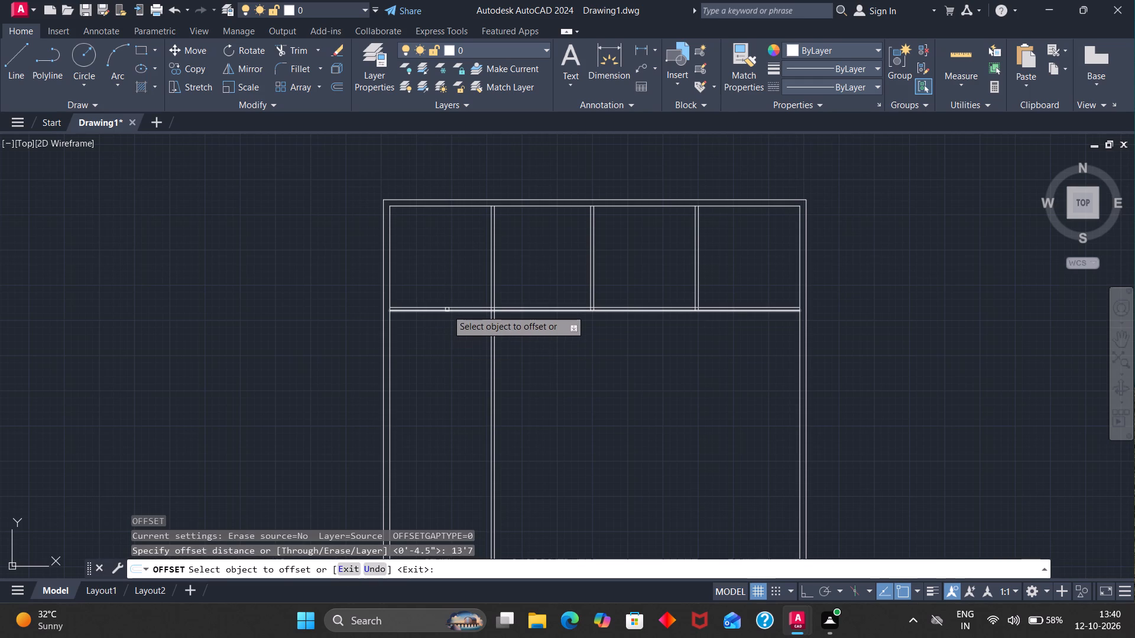
pyautogui.click(447, 310)
pyautogui.click(433, 379)
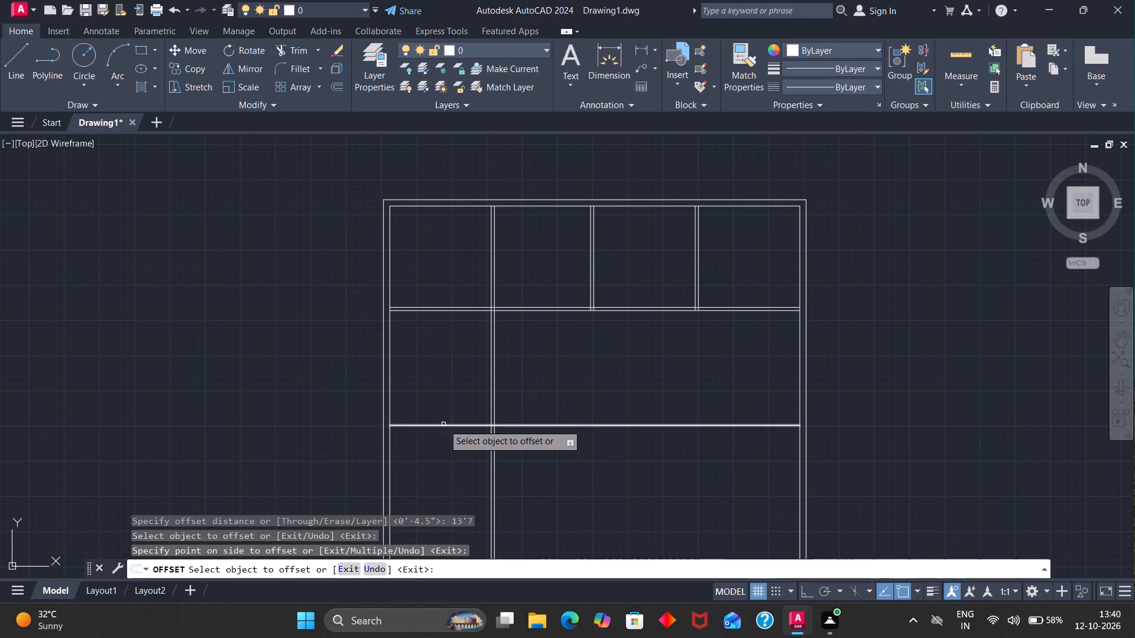
pyautogui.click(443, 424)
pyautogui.press('4')
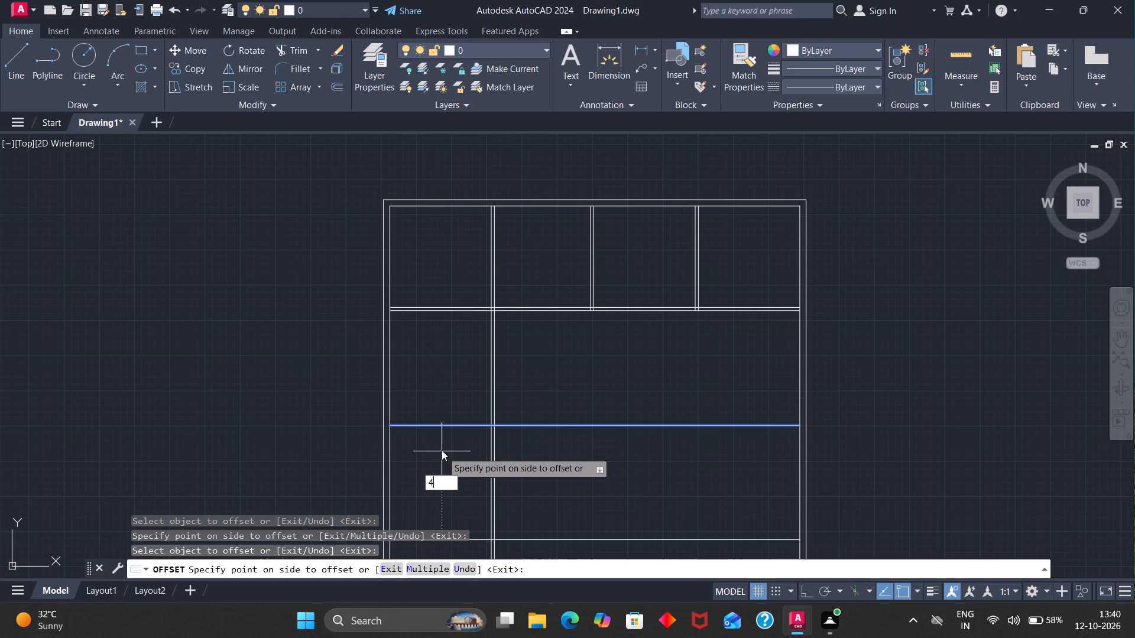
pyautogui.press('.')
pyautogui.press('5')
pyautogui.press('Return')
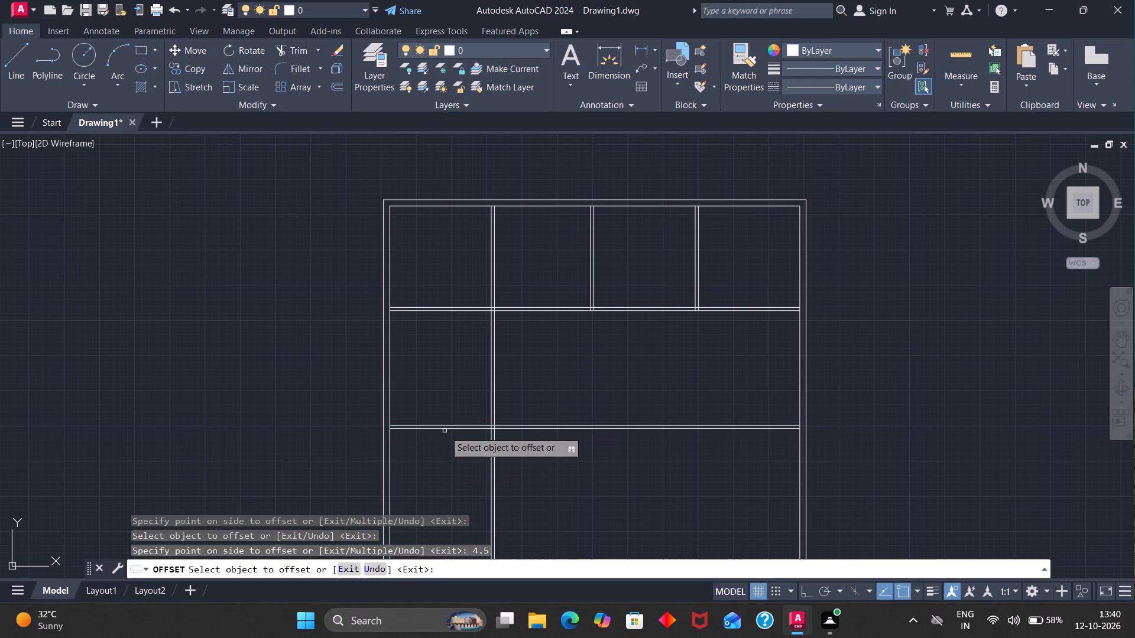
# Offset the second horizontal partition's lower line 13'7" downward, then offset that copy 4.5" down to form a third partition.
pyautogui.click(445, 429)
pyautogui.click(440, 470)
pyautogui.scroll(-2, 441, 470)
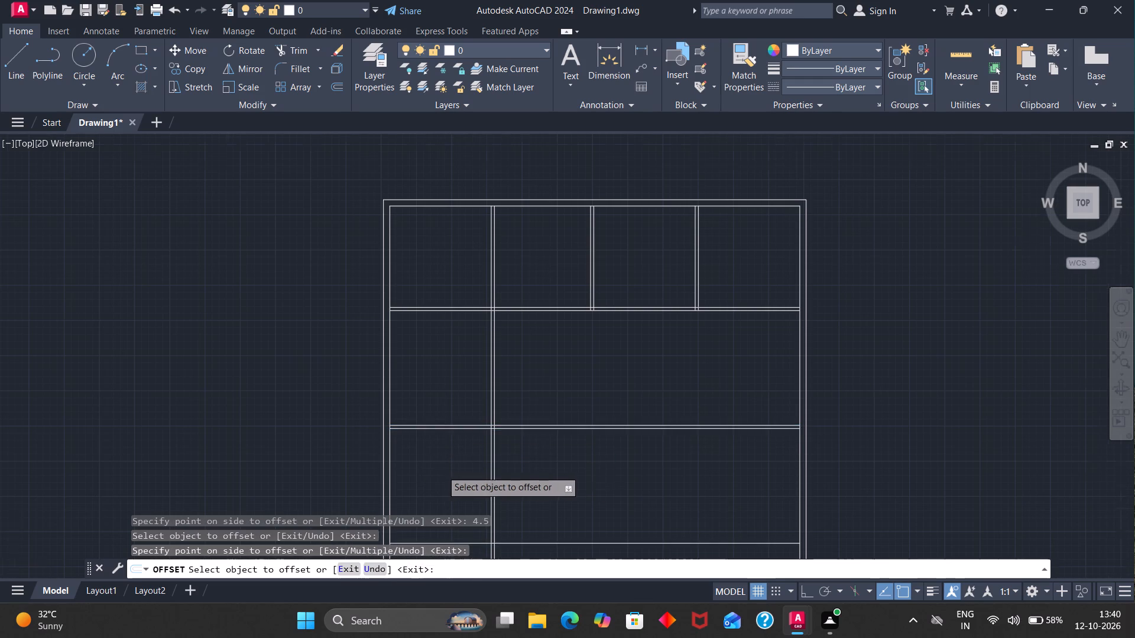
pyautogui.scroll(-1, 445, 509)
pyautogui.scroll(1, 446, 509)
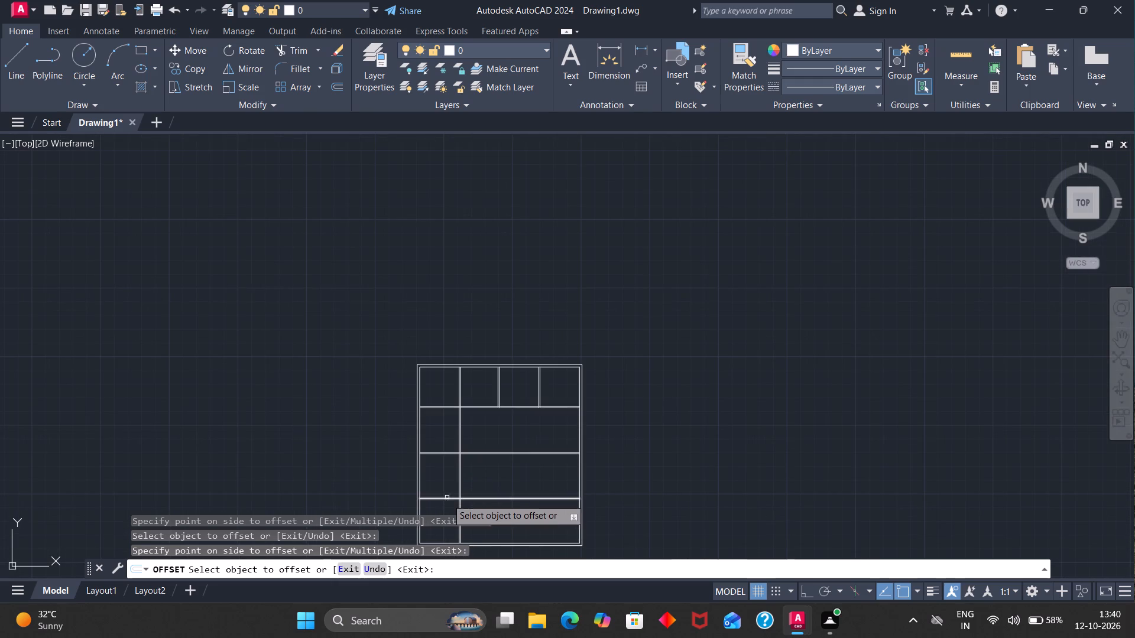
pyautogui.click(447, 499)
pyautogui.write('4.')
pyautogui.press('5')
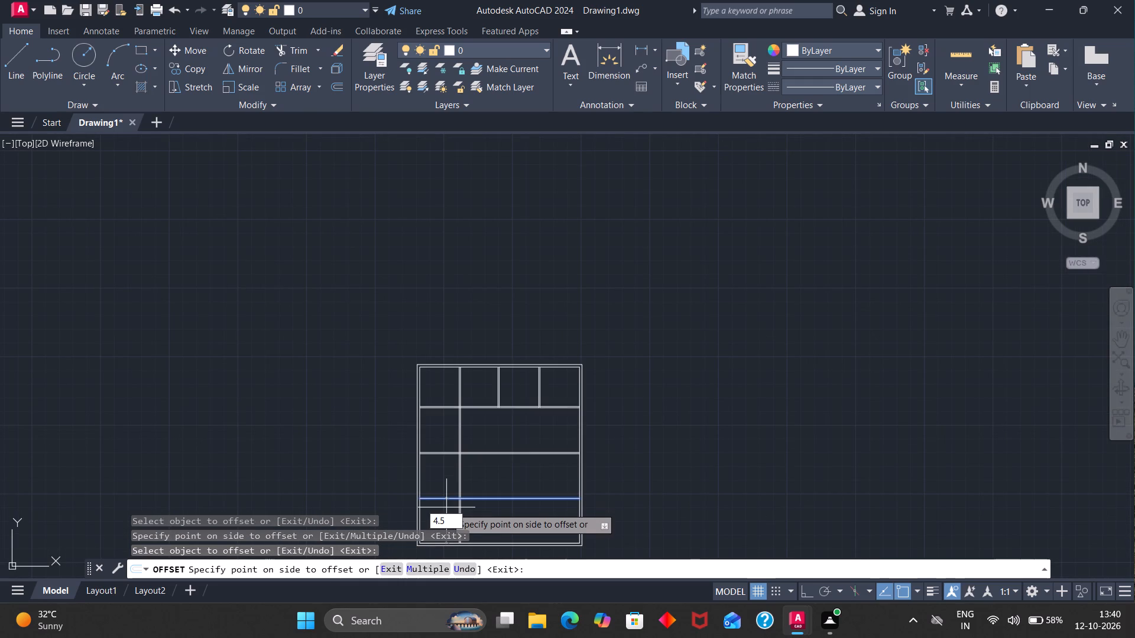
pyautogui.press('Return')
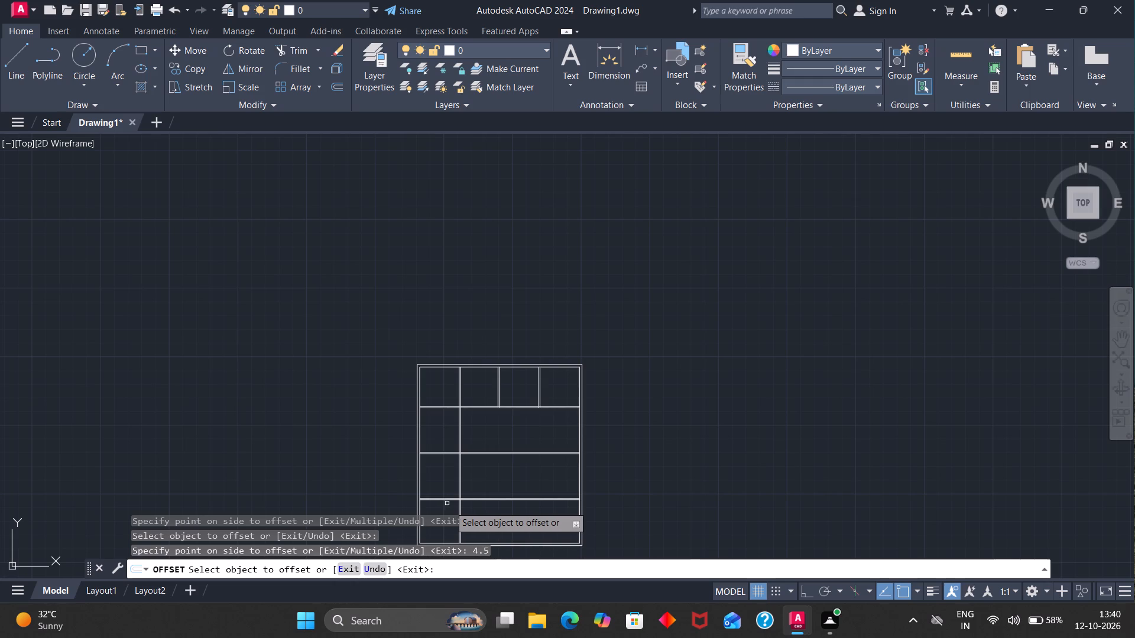
# Offset the third horizontal partition's lower line 4'7" downward, then offset that copy 4.5" down to form a fourth partition.
pyautogui.scroll(-2, 449, 506)
pyautogui.scroll(4, 448, 530)
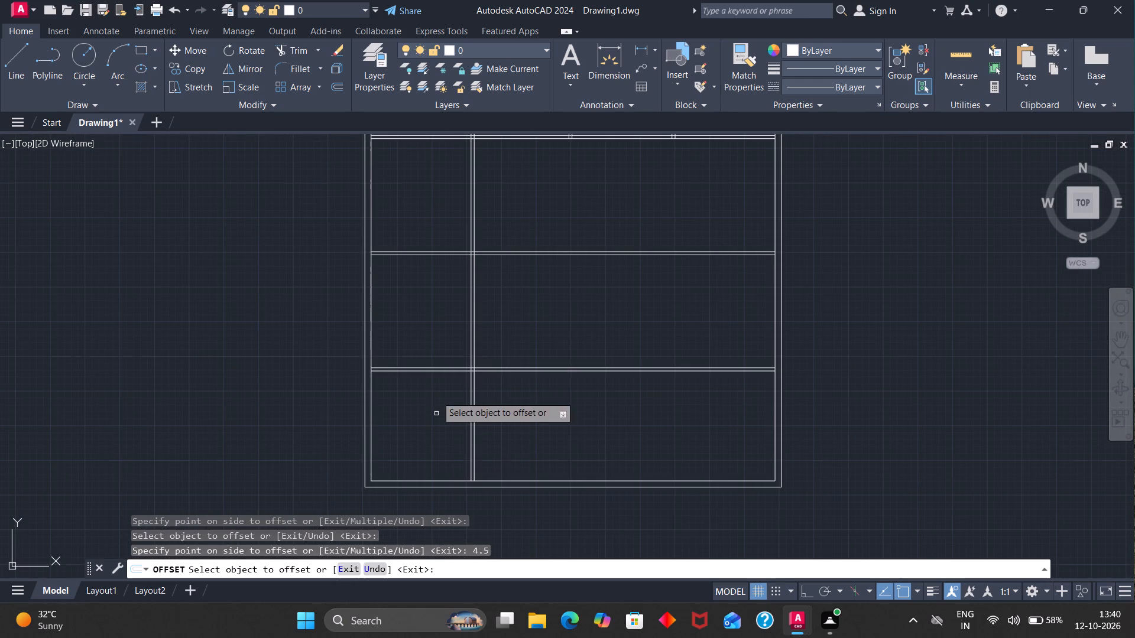
pyautogui.click(436, 372)
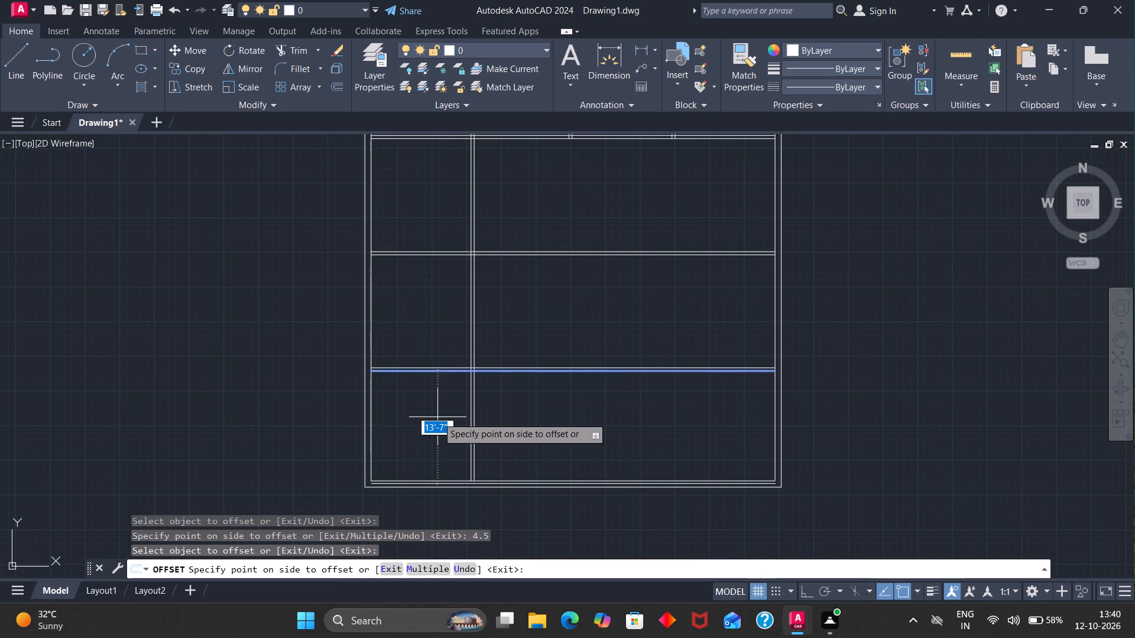
pyautogui.write("4'")
pyautogui.press('7')
pyautogui.press('Return')
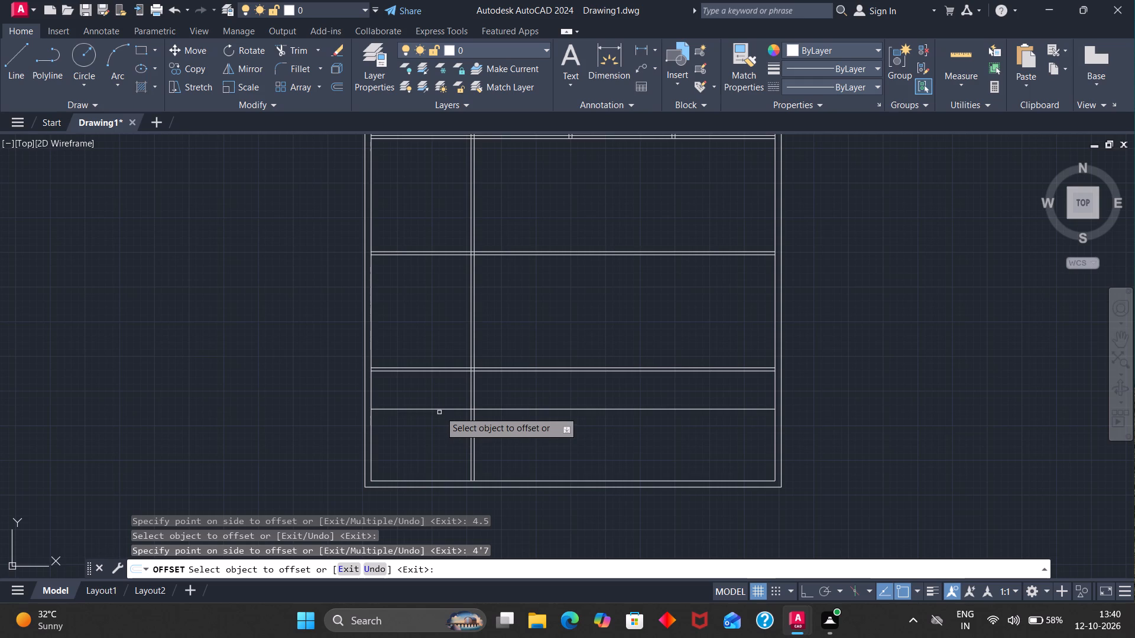
pyautogui.click(440, 410)
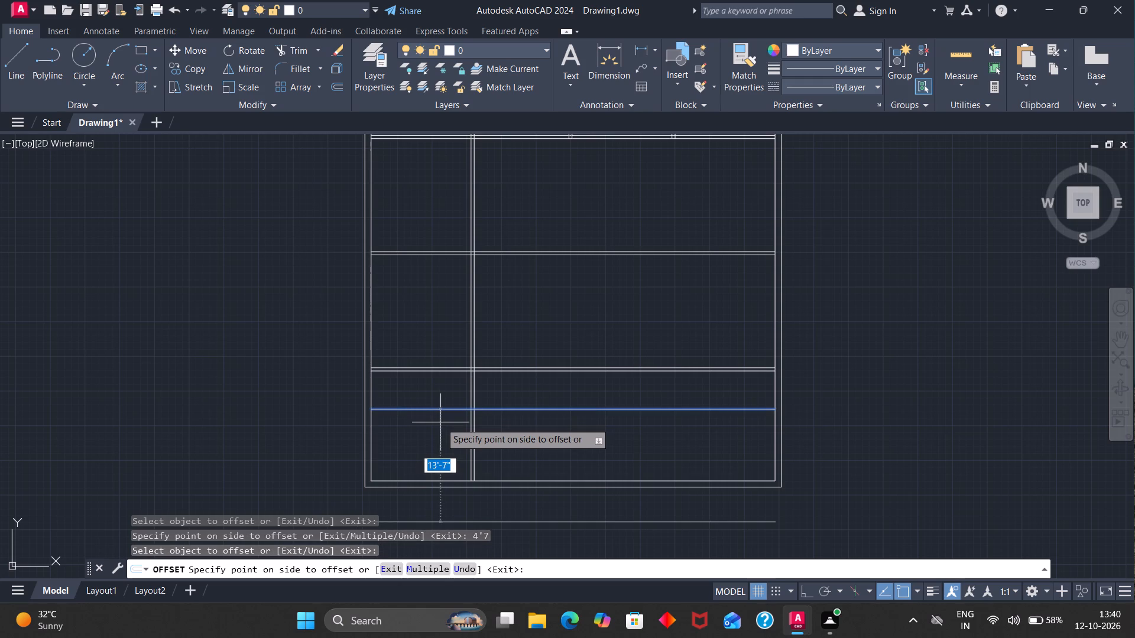
pyautogui.write('4.5')
pyautogui.press('Return')
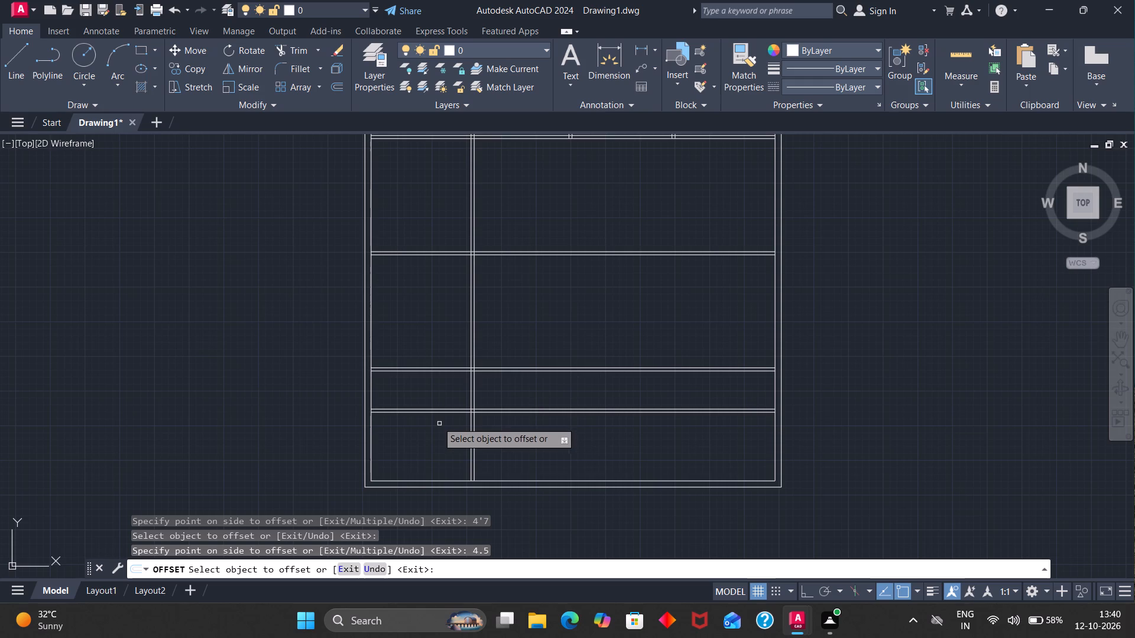
# Check the clear height between the lowest horizontal partition and the bottom wall's inner line with the Dimension tool.
pyautogui.click(614, 67)
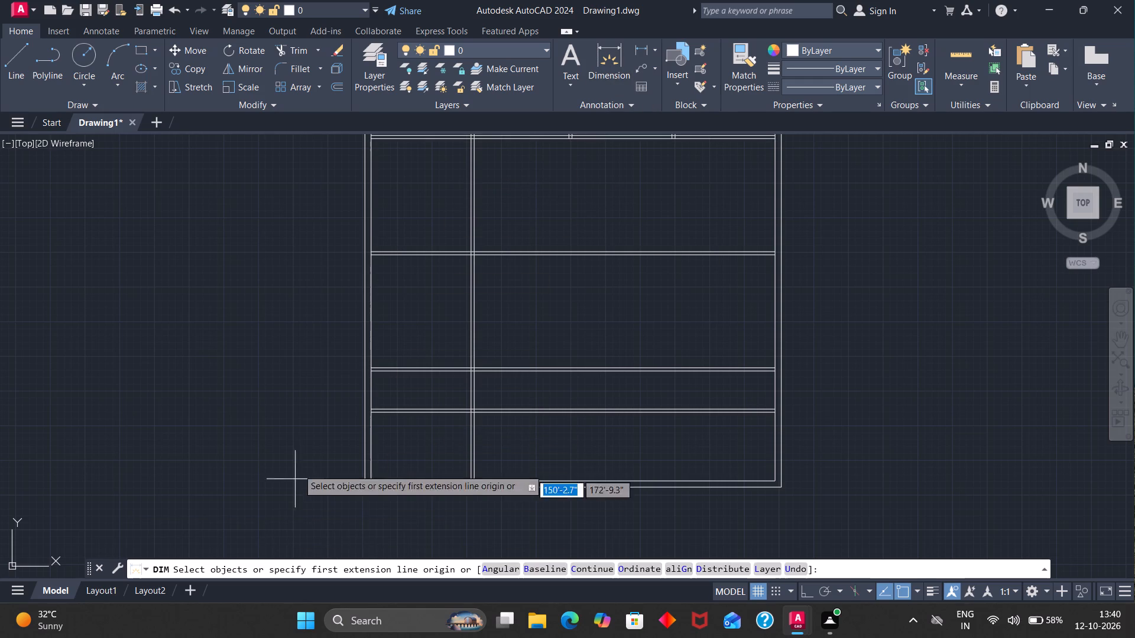
pyautogui.scroll(2, 355, 419)
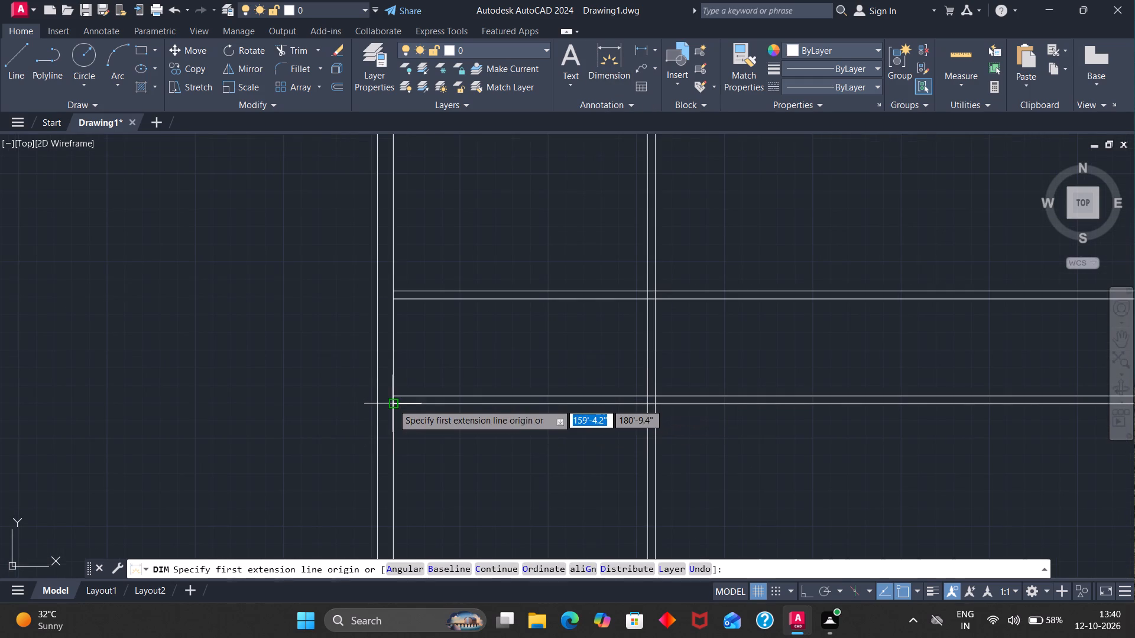
pyautogui.click(394, 405)
pyautogui.scroll(-1, 399, 573)
pyautogui.scroll(-2, 402, 525)
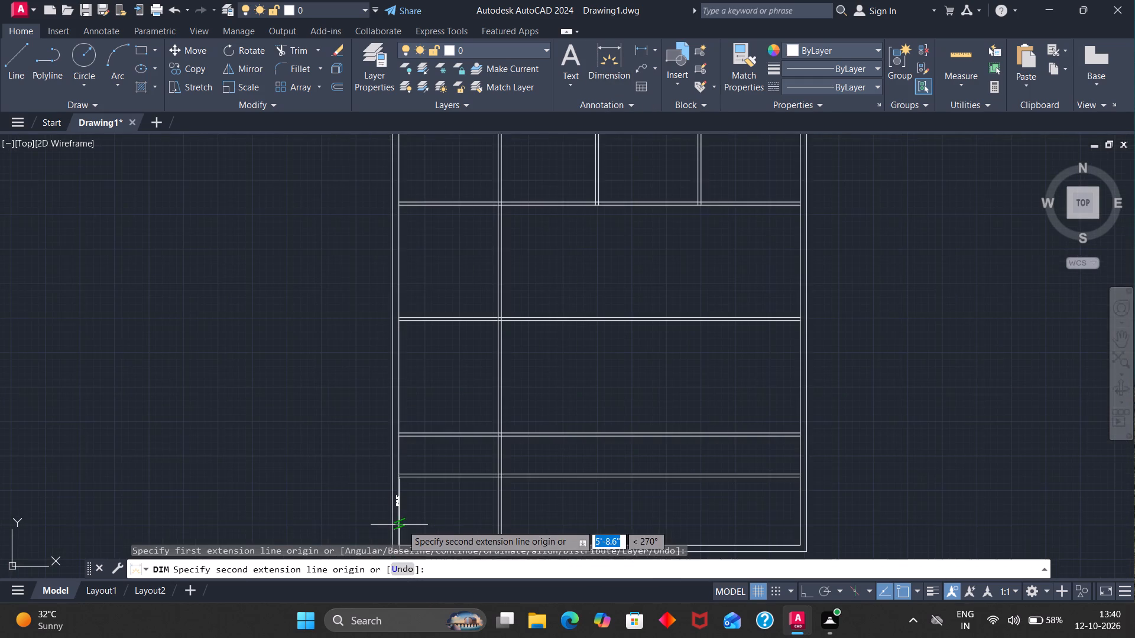
pyautogui.scroll(-2, 399, 541)
pyautogui.scroll(5, 400, 543)
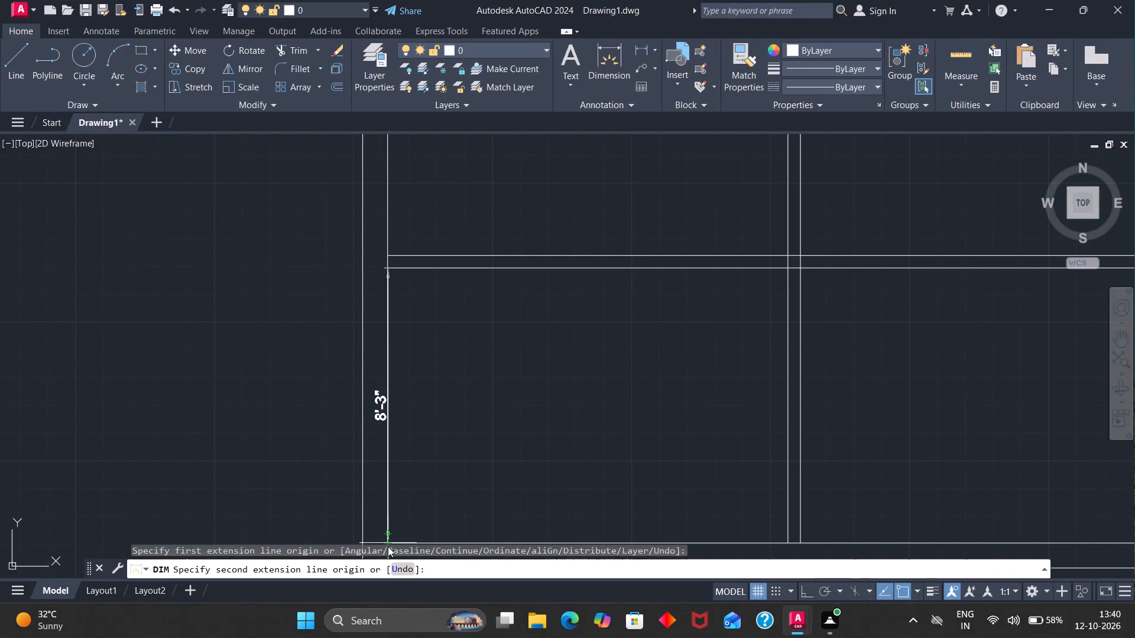
pyautogui.press('Escape')
pyautogui.scroll(-3, 429, 463)
pyautogui.scroll(-1, 494, 411)
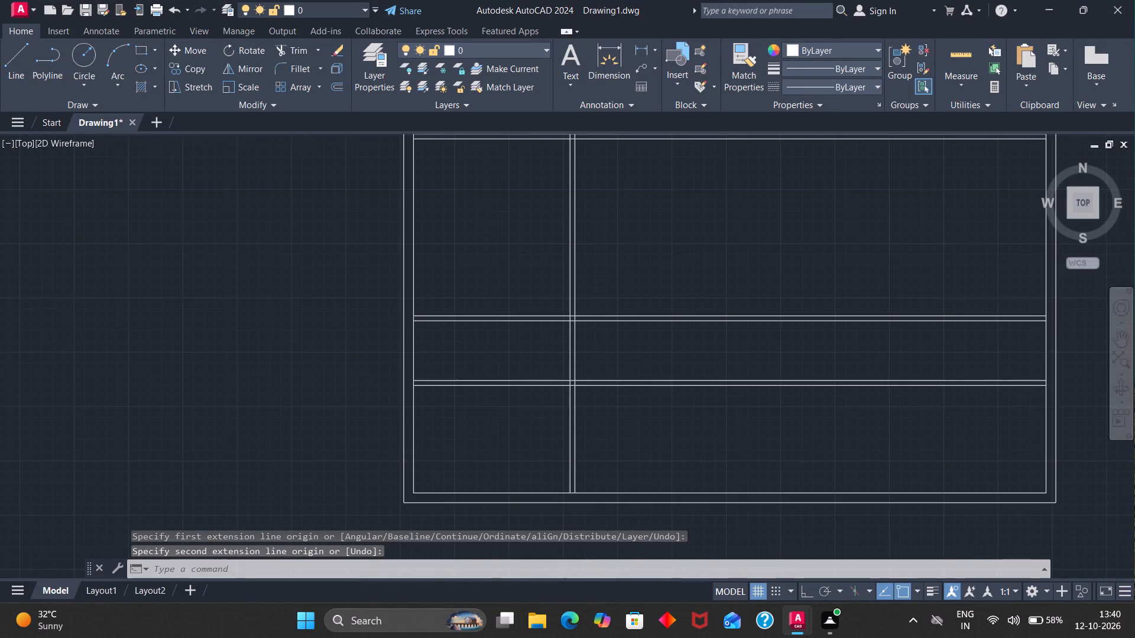
pyautogui.scroll(-1, 494, 411)
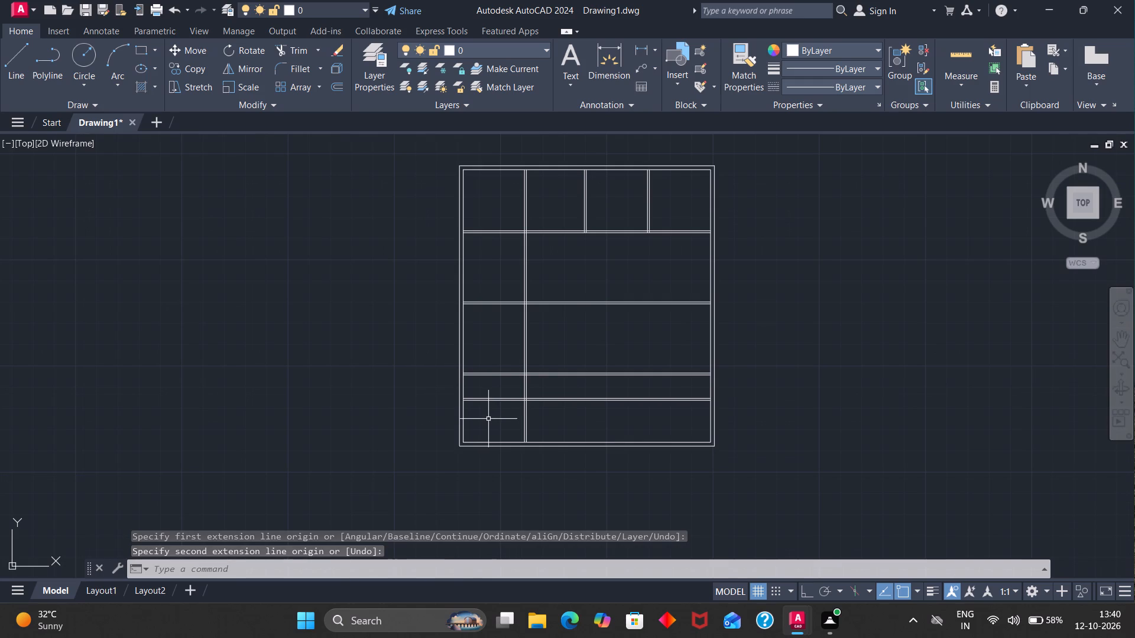
# Trim the three lower horizontal partitions between the full-height vertical partition and the right outer wall, keeping the bottom wall's inner line intact.
pyautogui.click(310, 44)
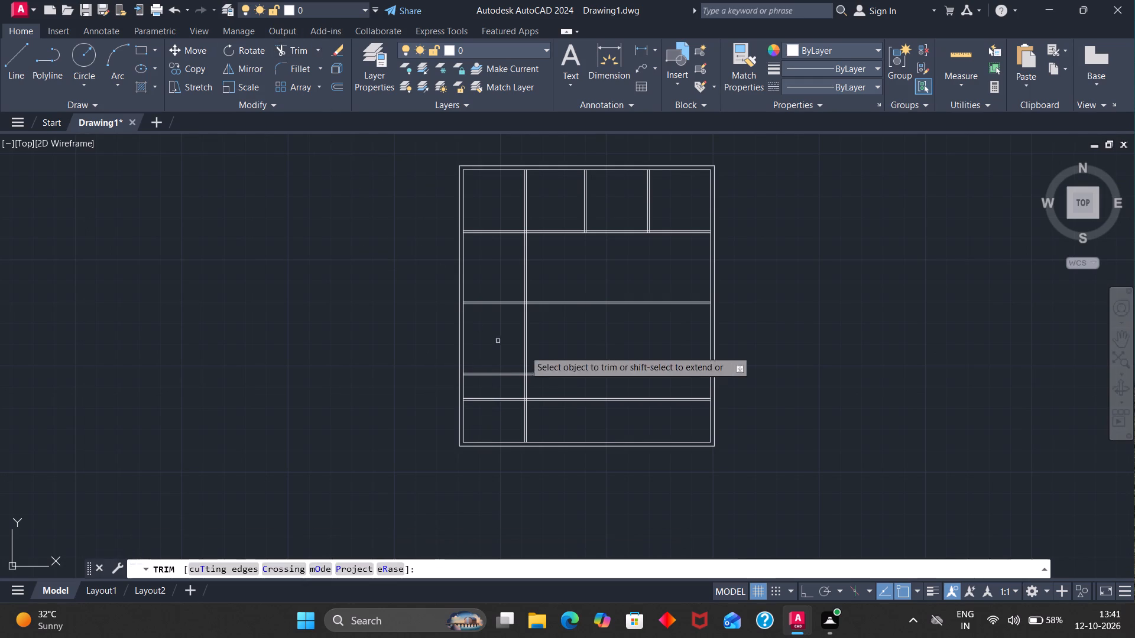
pyautogui.moveTo(595, 261); pyautogui.dragTo(596, 445)
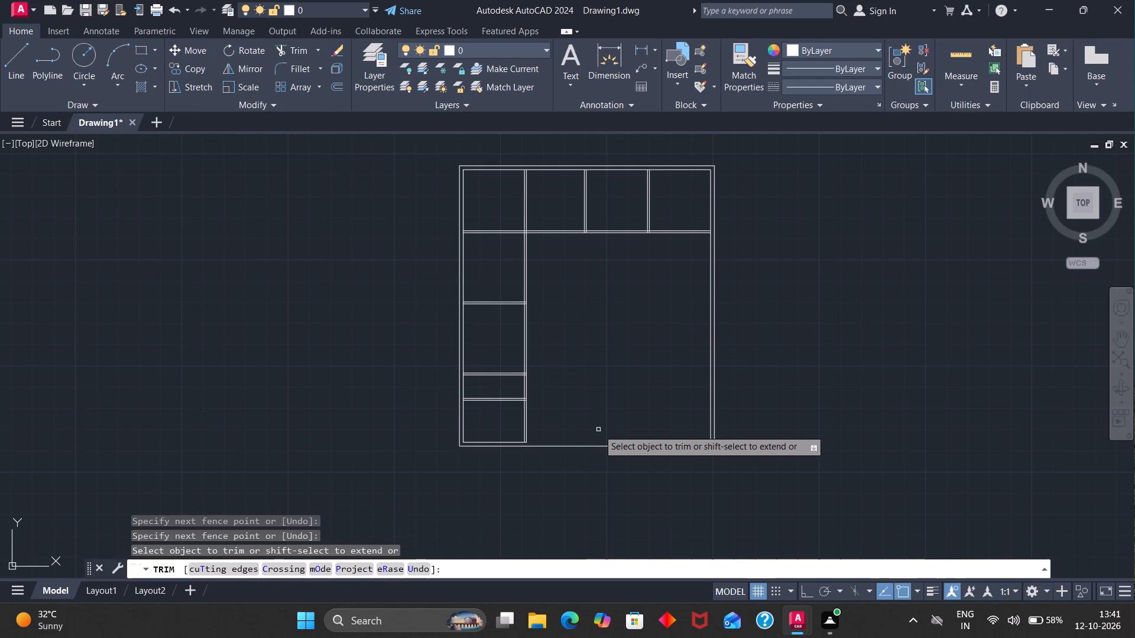
pyautogui.hotkey('ctrl', 'z')
pyautogui.moveTo(599, 429); pyautogui.dragTo(602, 346)
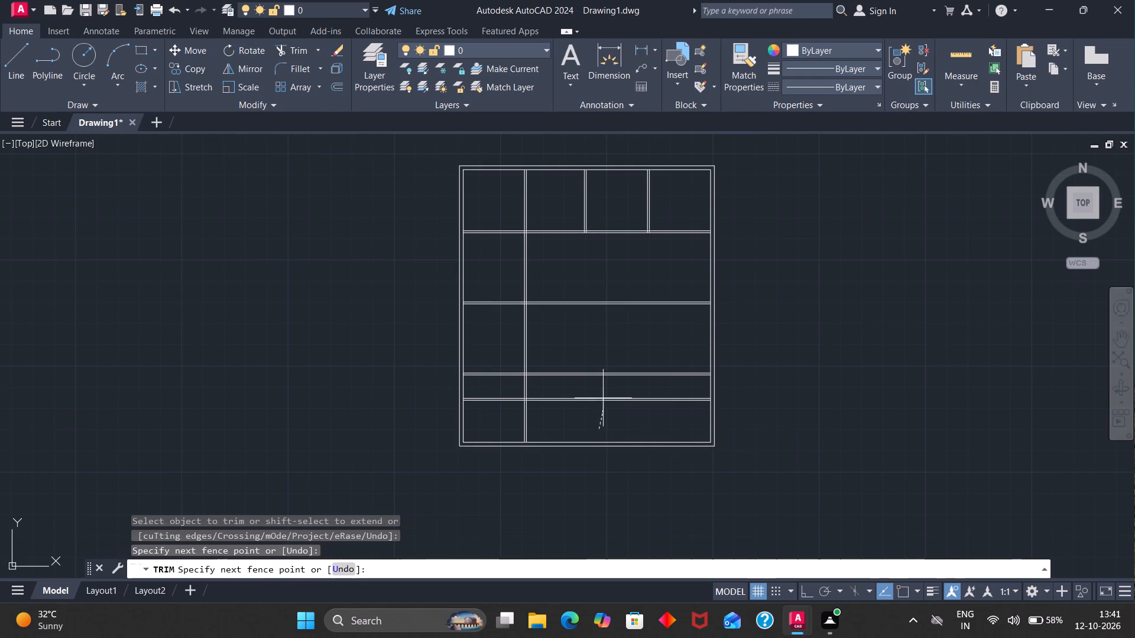
pyautogui.moveTo(602, 346); pyautogui.dragTo(599, 258)
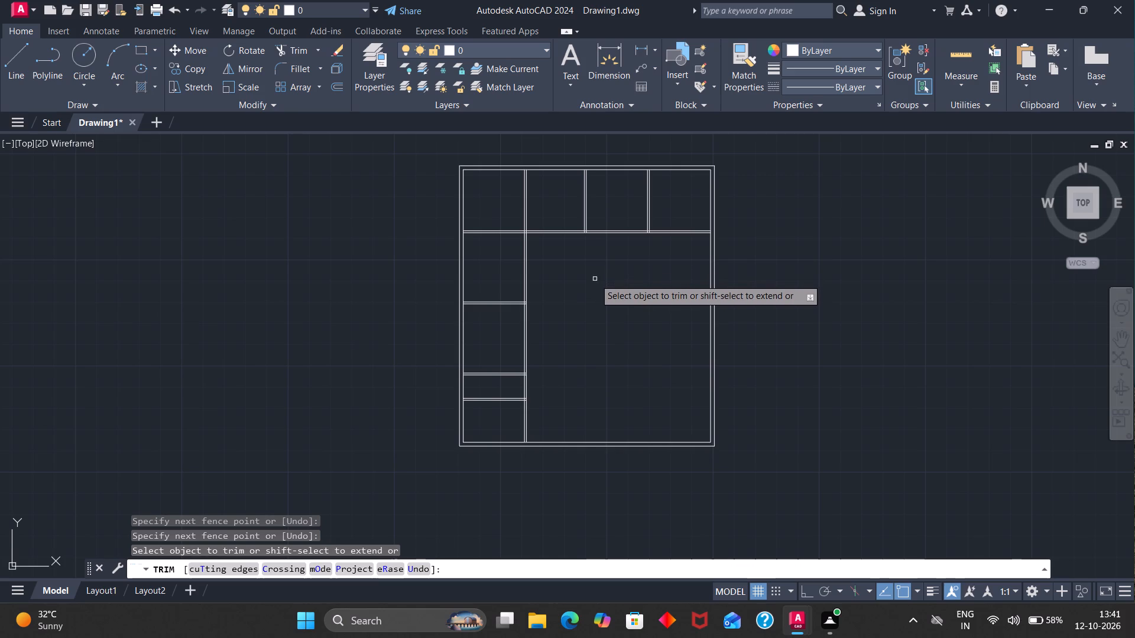
pyautogui.press('Escape')
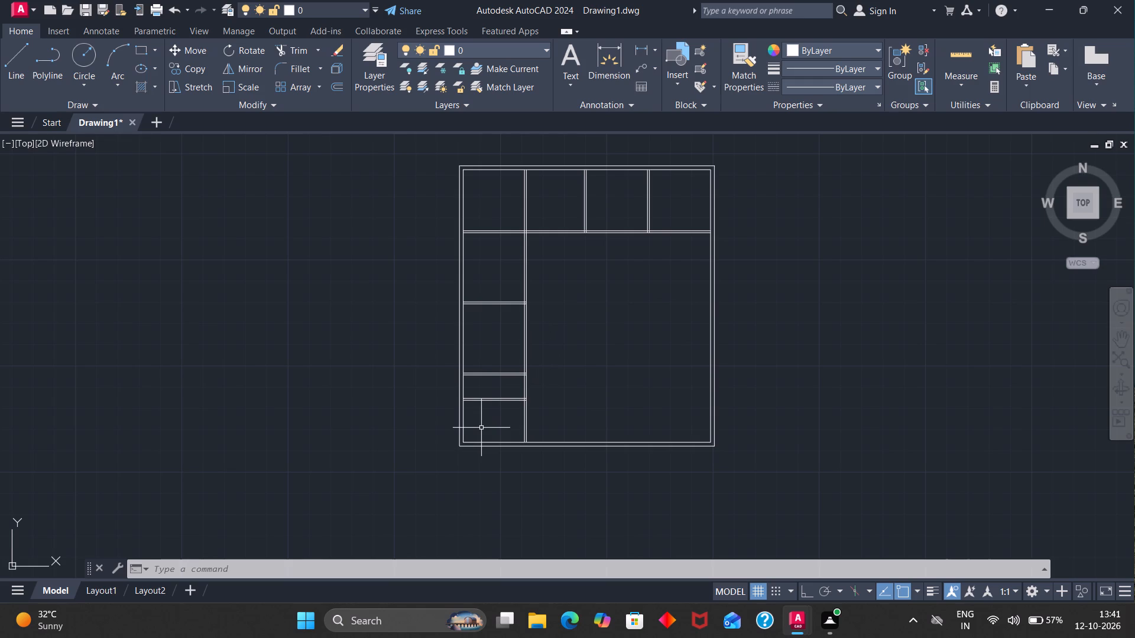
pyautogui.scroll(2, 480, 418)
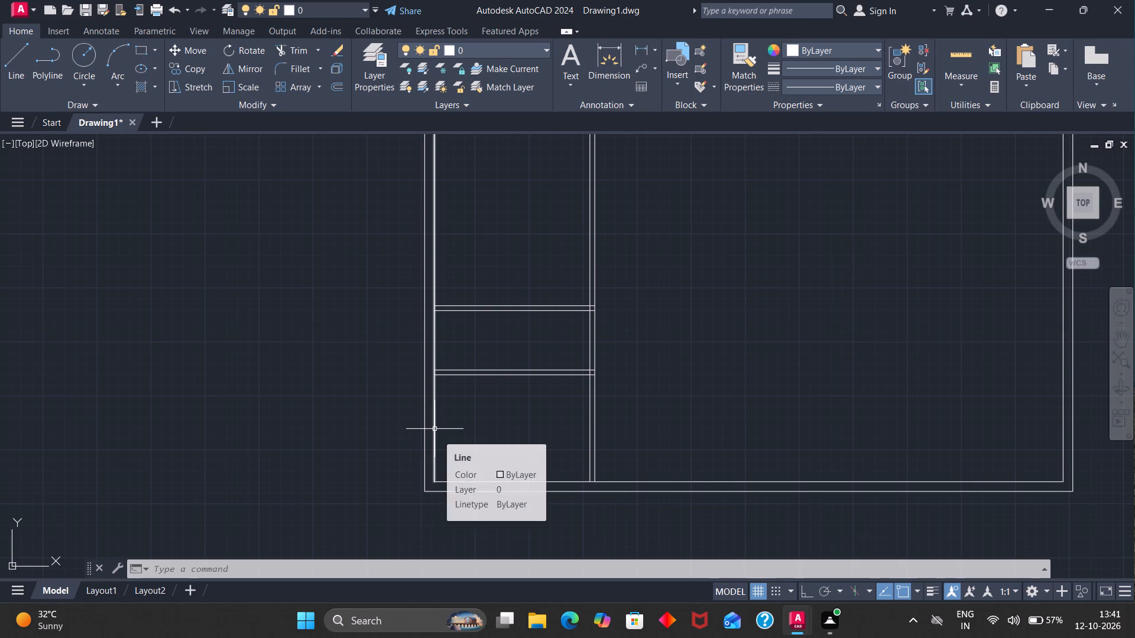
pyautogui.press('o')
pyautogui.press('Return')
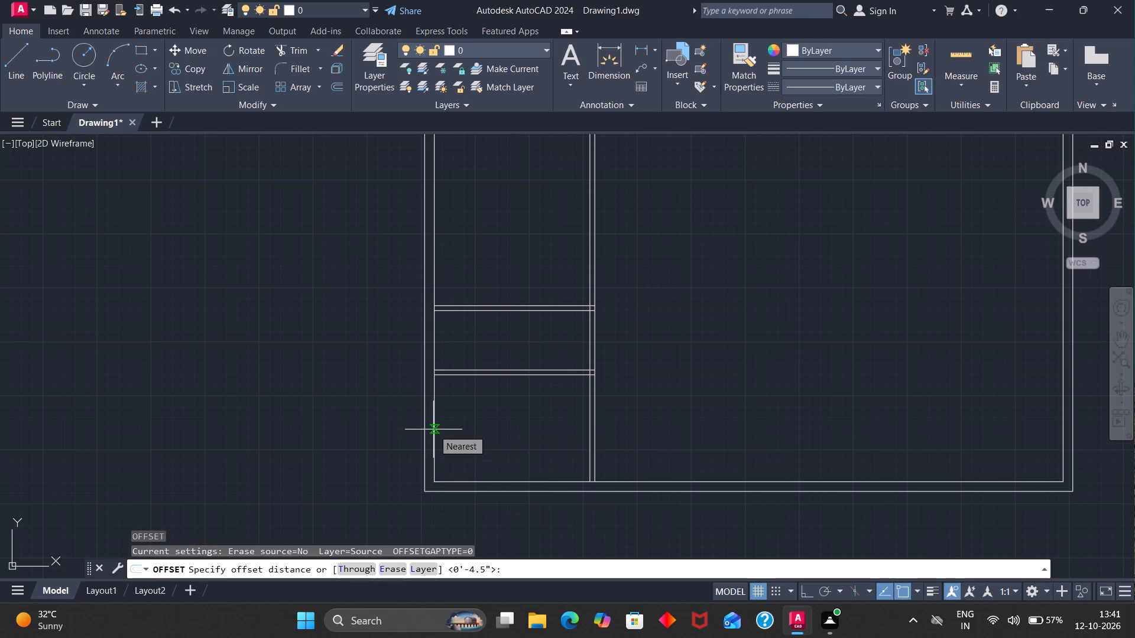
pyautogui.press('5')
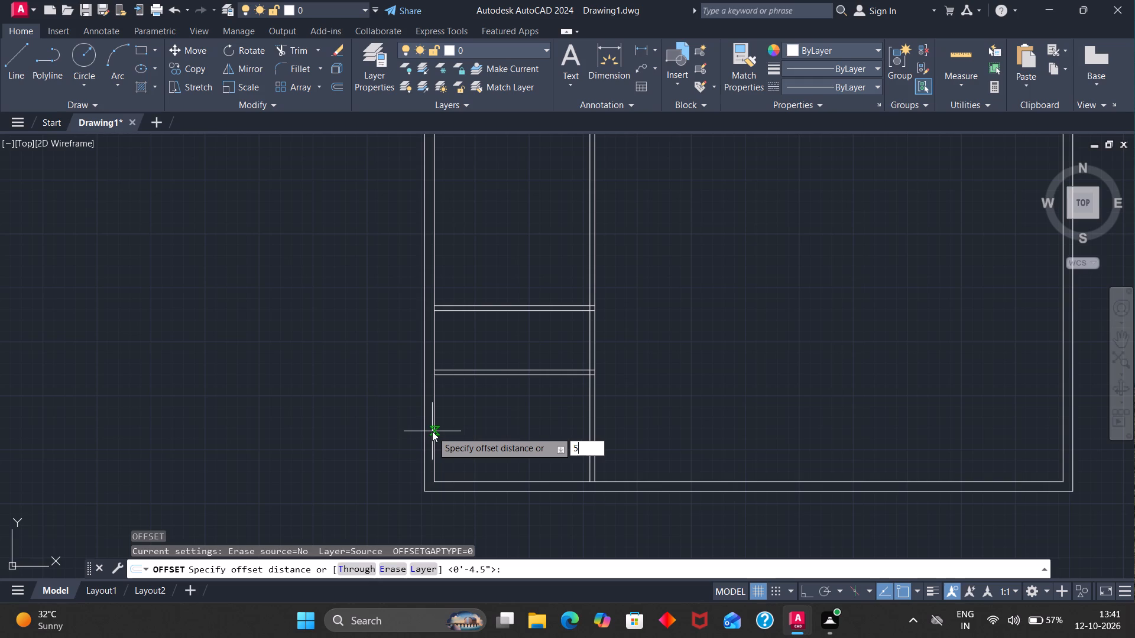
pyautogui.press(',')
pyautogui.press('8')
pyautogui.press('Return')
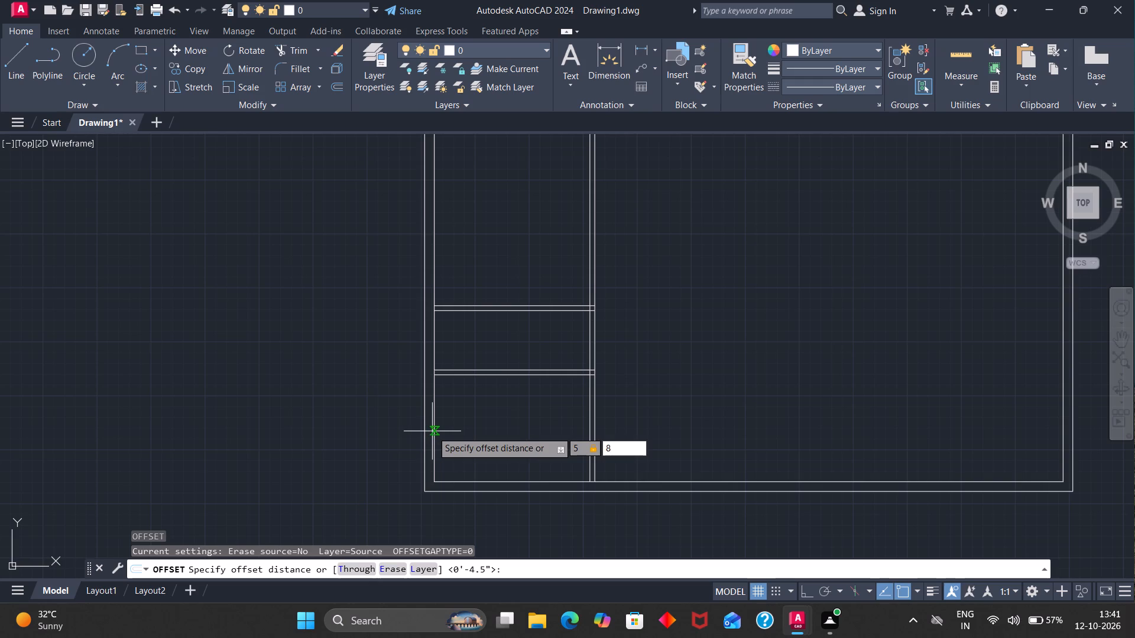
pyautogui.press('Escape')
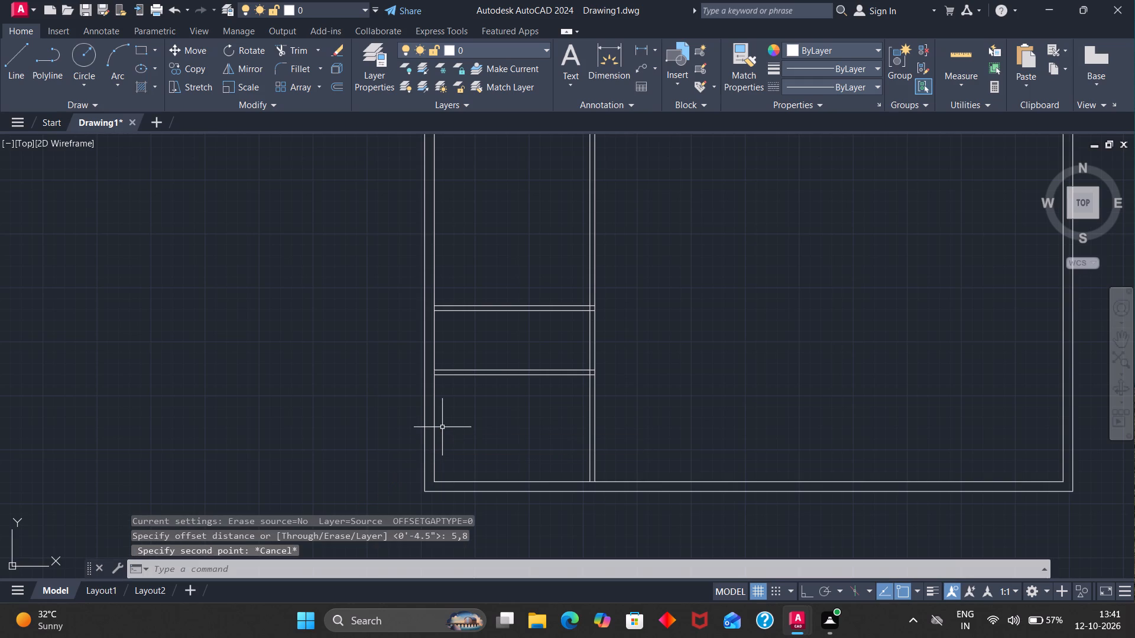
# Offset the left outer wall's inner line 5'9" inward, then offset that copy 4.5" rightward to form a new vertical partition.
pyautogui.press('o')
pyautogui.press('Return')
pyautogui.press('5')
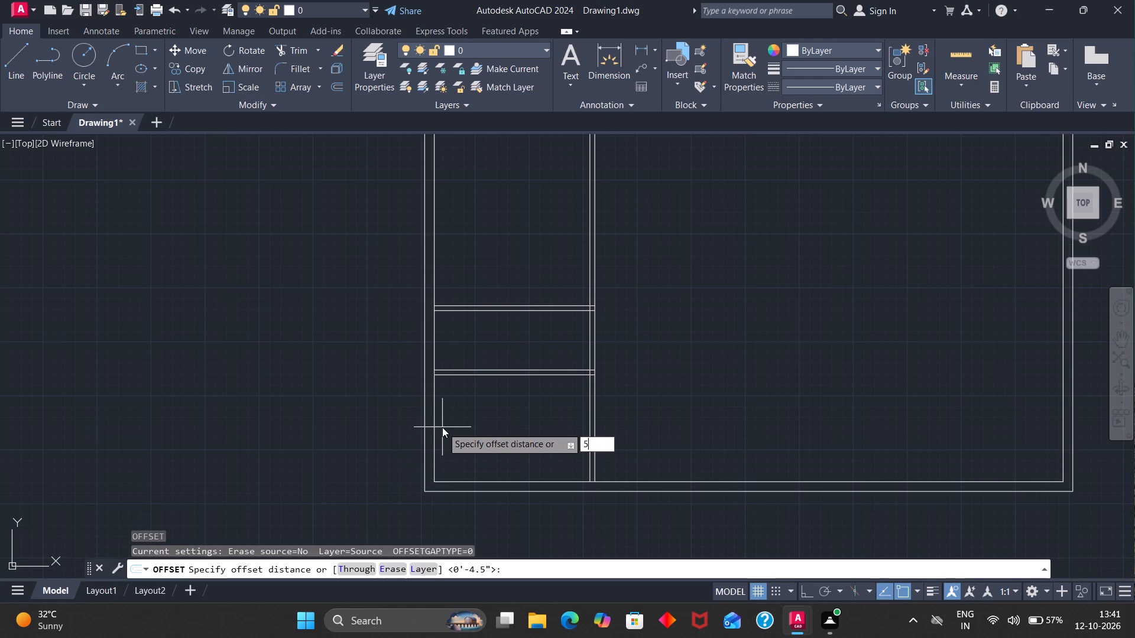
pyautogui.press("'")
pyautogui.press('9')
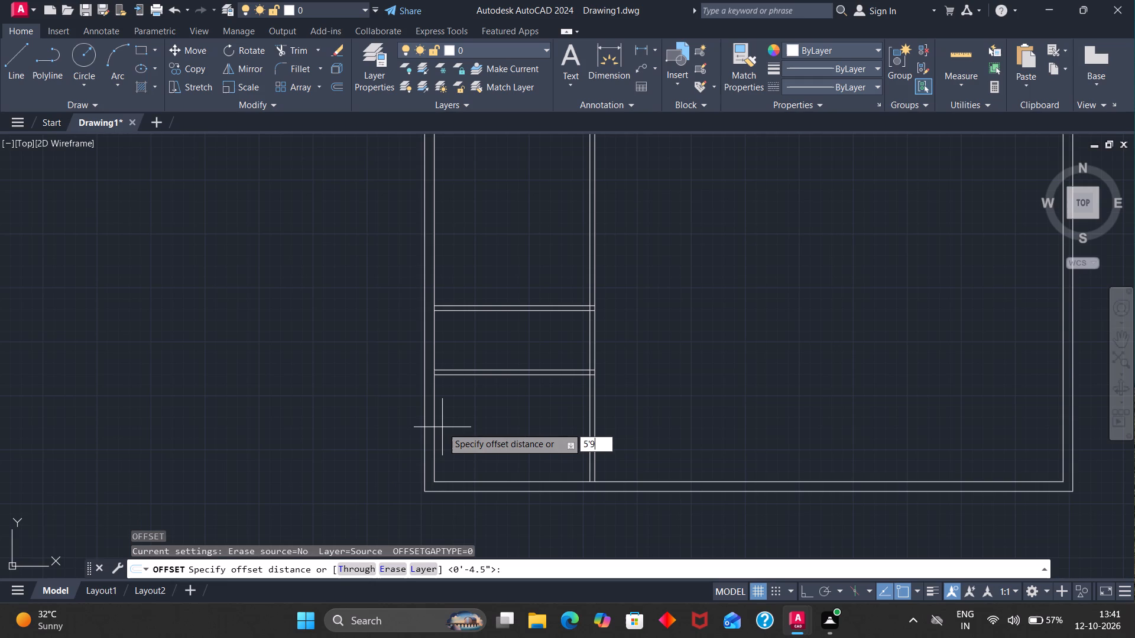
pyautogui.press('Return')
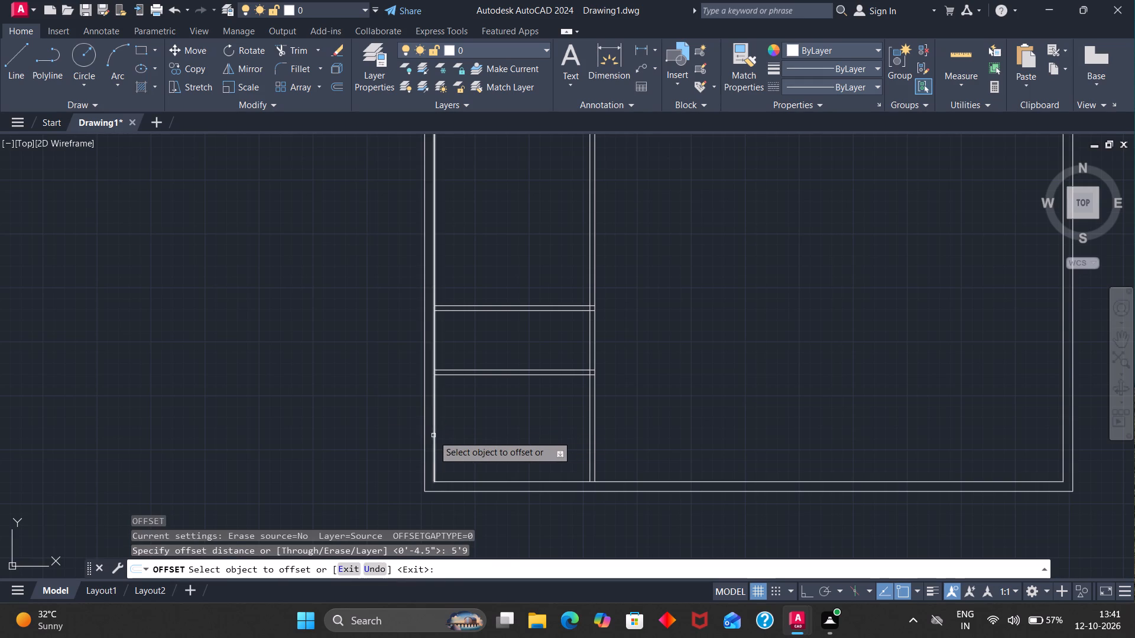
pyautogui.click(433, 435)
pyautogui.click(483, 432)
pyautogui.click(511, 425)
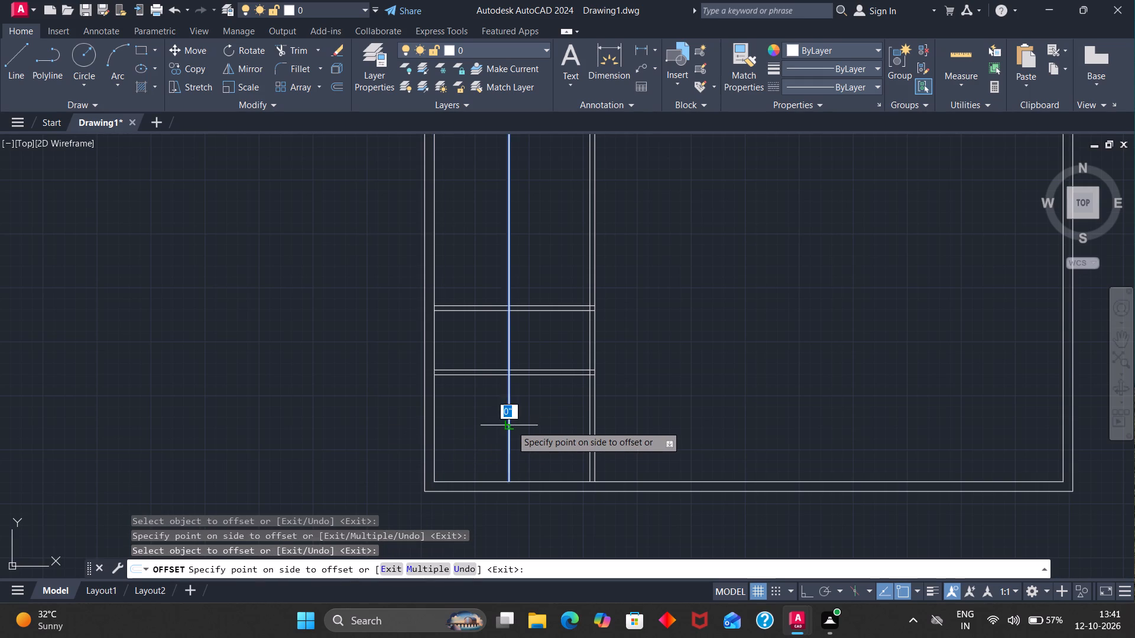
pyautogui.write('4.')
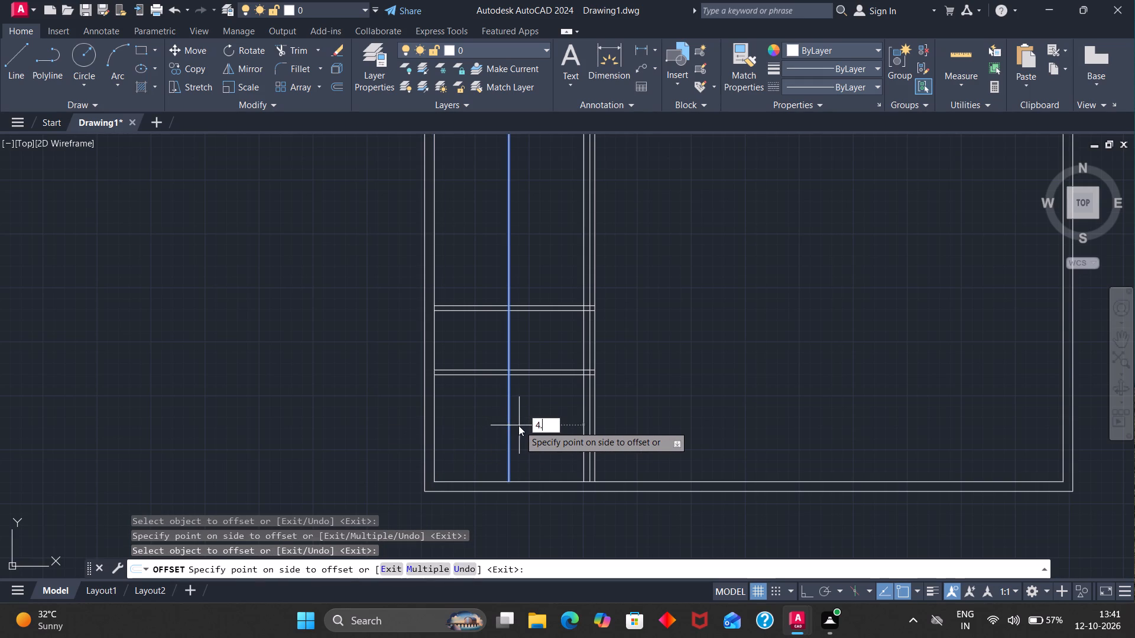
pyautogui.press('5')
pyautogui.press('Return')
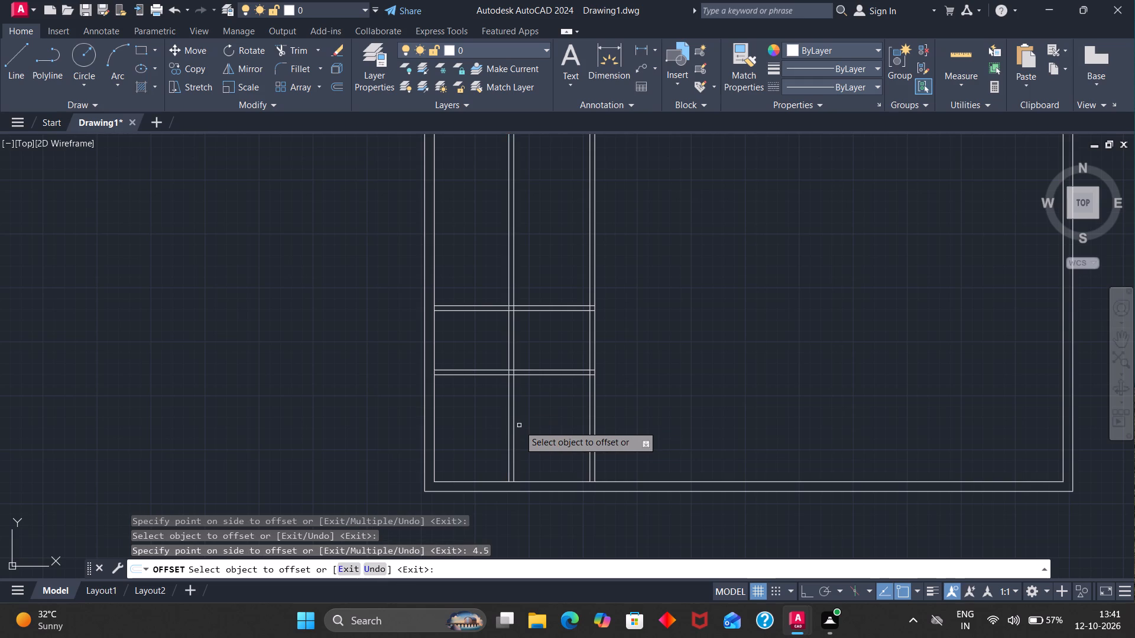
# Trim the new vertical partition above the lowest horizontal partition, using that partition's upper line as the cutting edge.
pyautogui.scroll(-2, 517, 425)
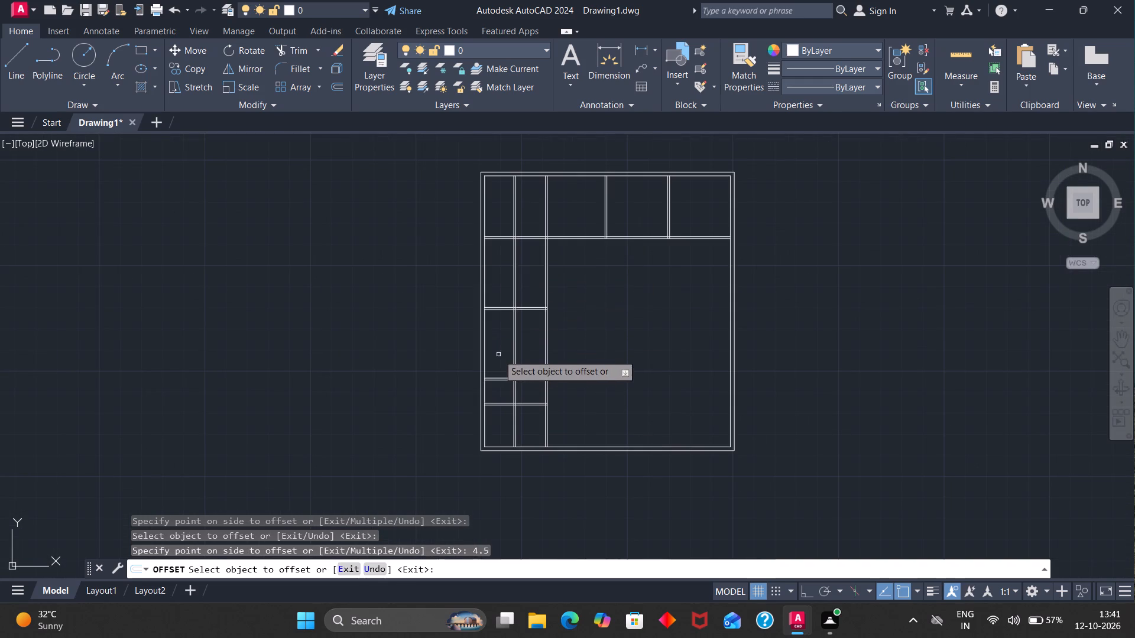
pyautogui.click(291, 47)
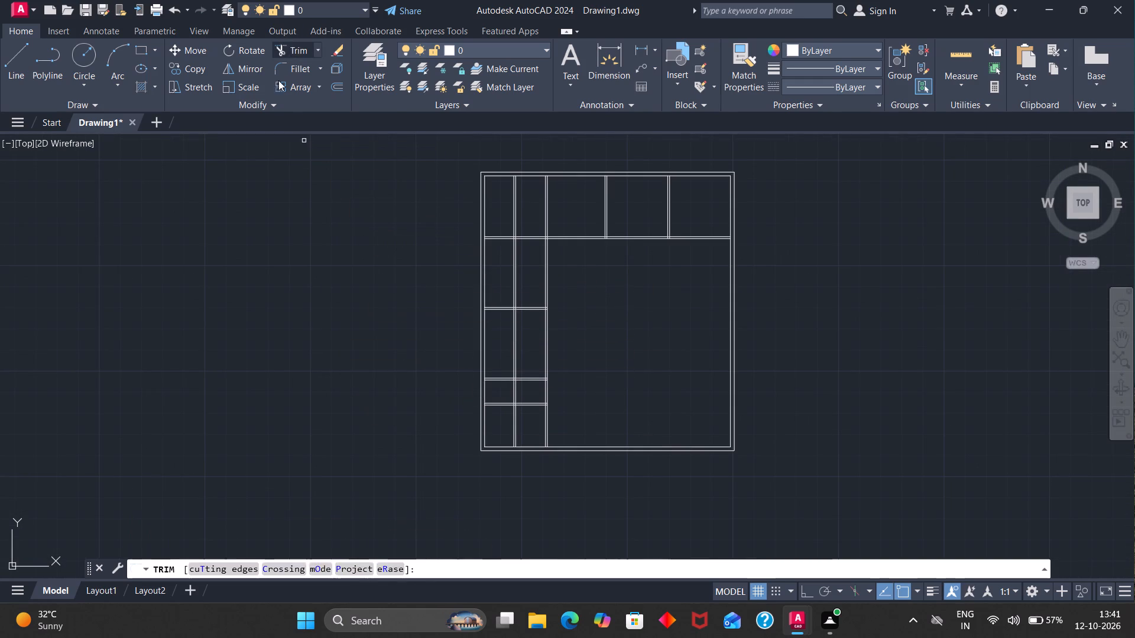
pyautogui.click(220, 569)
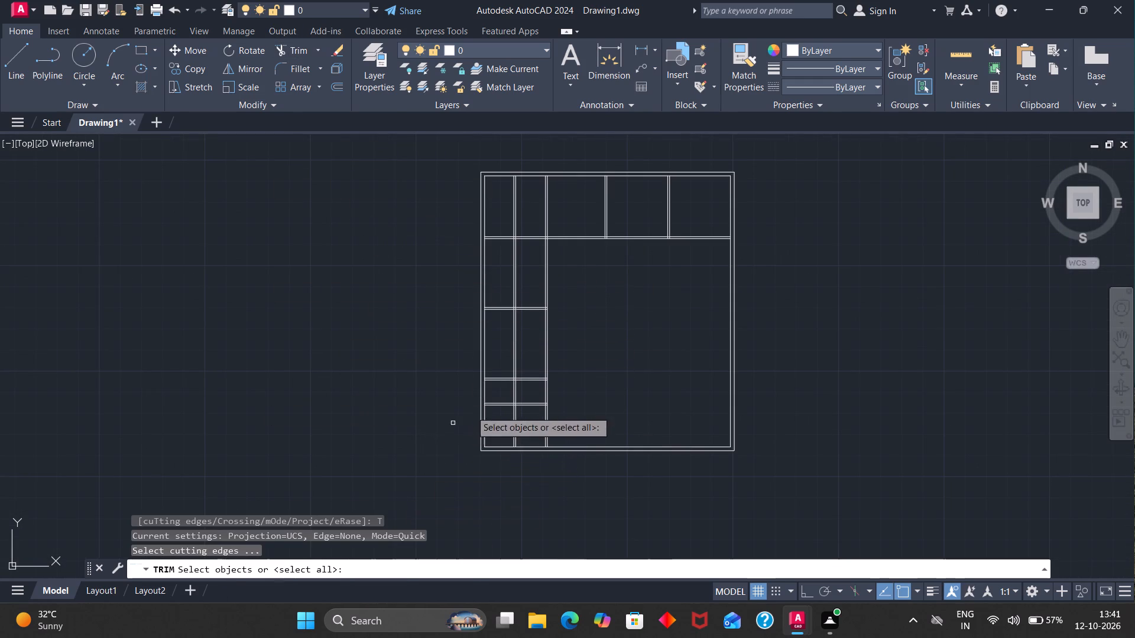
pyautogui.scroll(5, 520, 380)
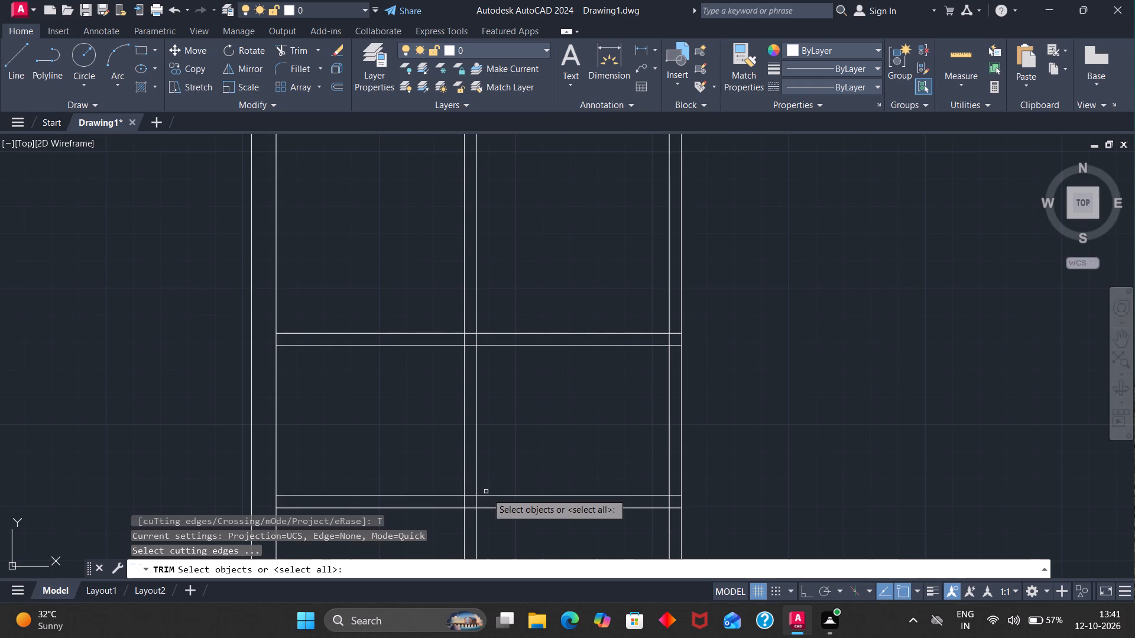
pyautogui.click(487, 494)
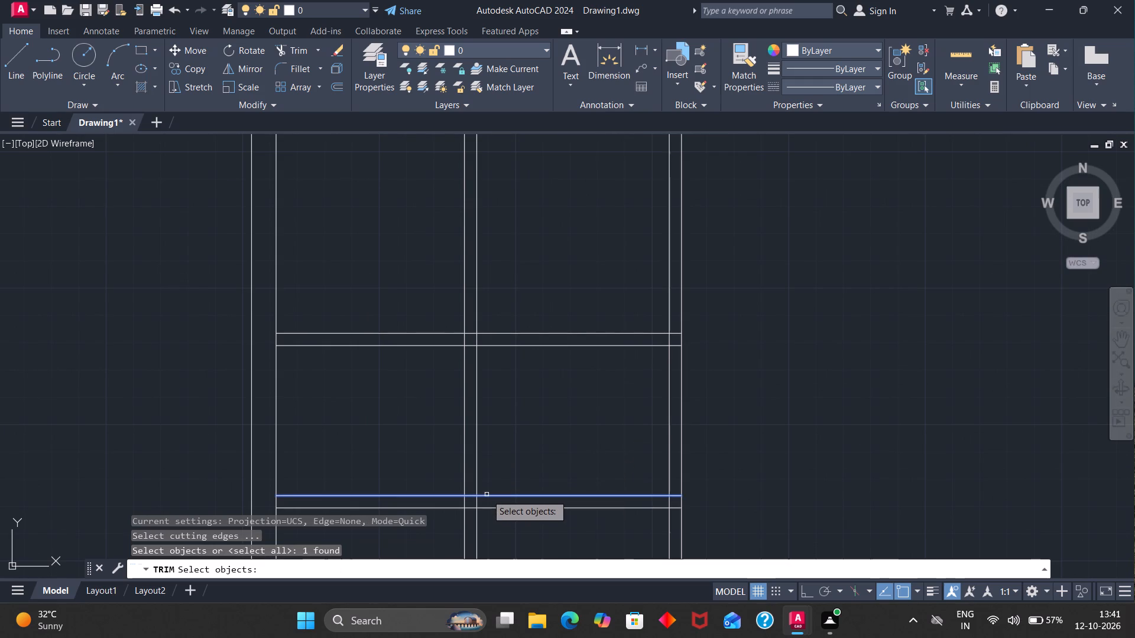
pyautogui.press('Return')
pyautogui.moveTo(491, 474); pyautogui.dragTo(489, 472)
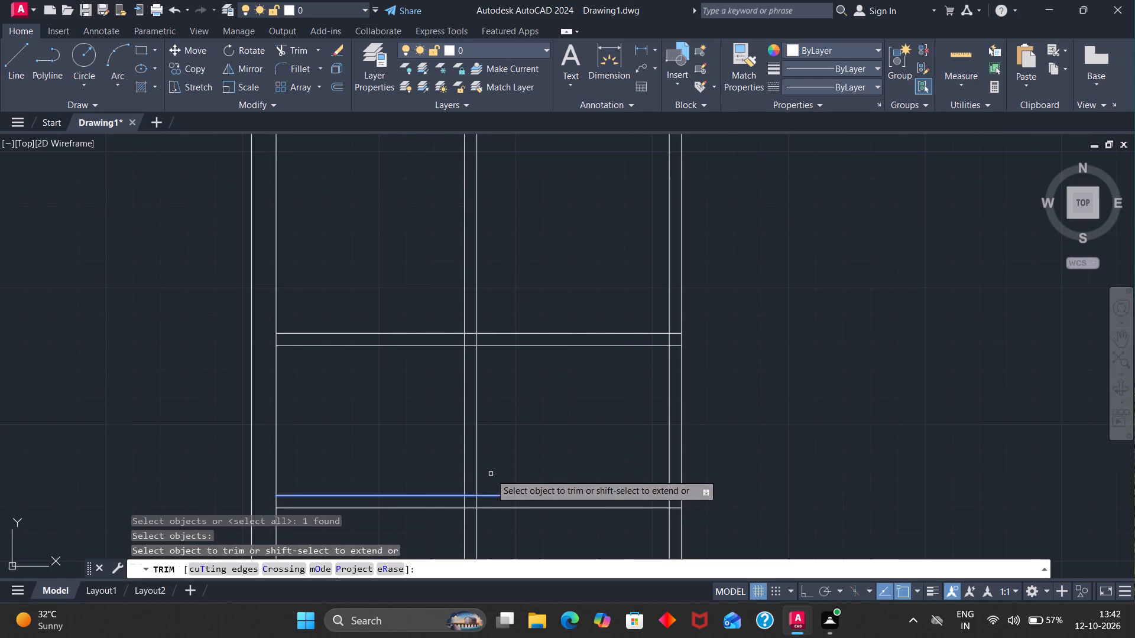
pyautogui.moveTo(489, 472); pyautogui.dragTo(419, 460)
pyautogui.scroll(-2, 430, 444)
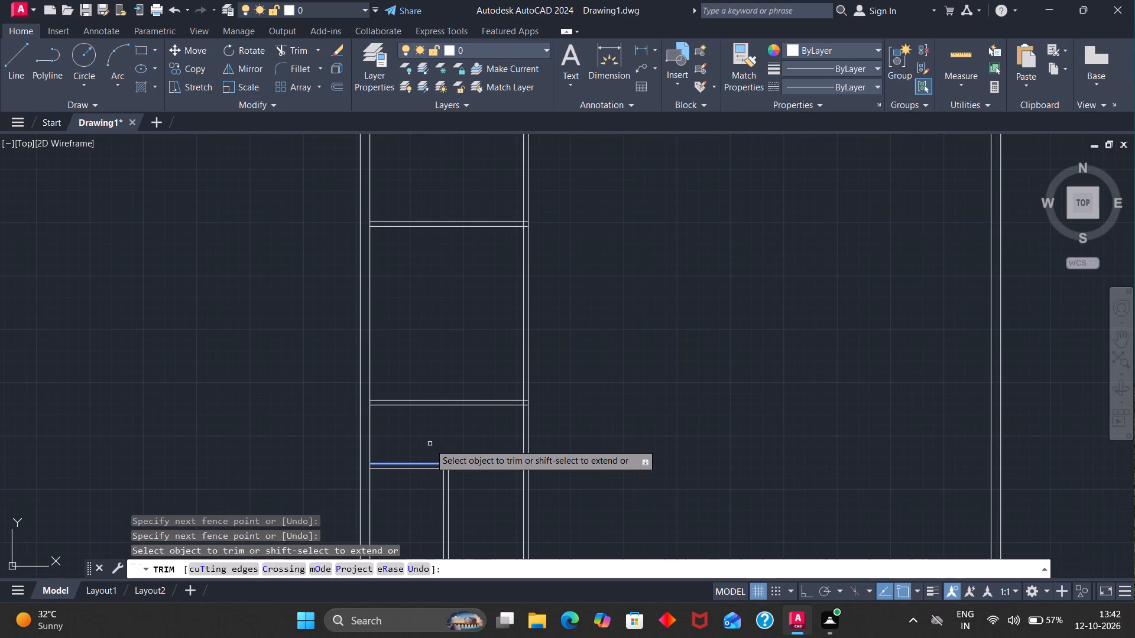
pyautogui.press('Escape')
pyautogui.scroll(-3, 429, 445)
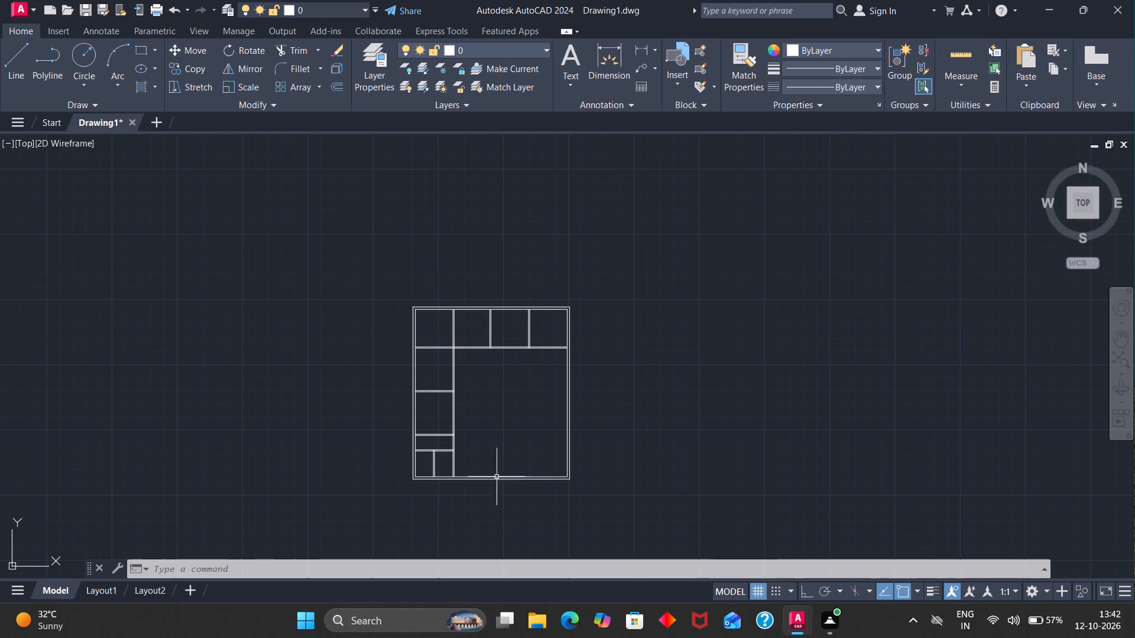
# Offset the right outer wall's inner line 7'6" inward, then offset that copy 4.5" leftward to form a vertical partition.
pyautogui.scroll(3, 589, 373)
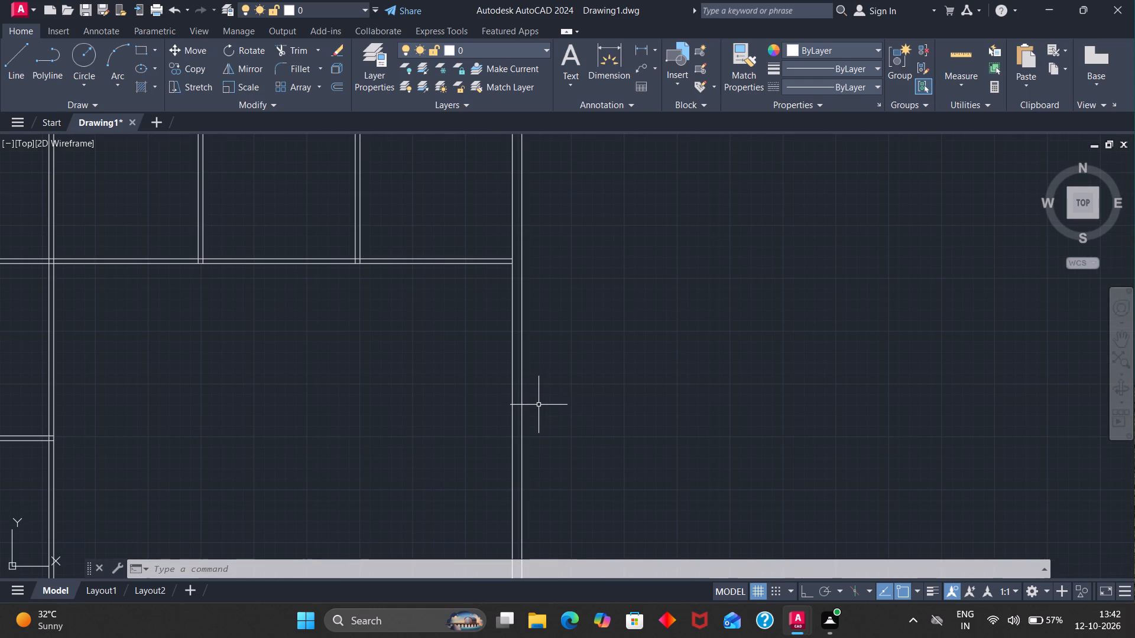
pyautogui.press('o')
pyautogui.press('Return')
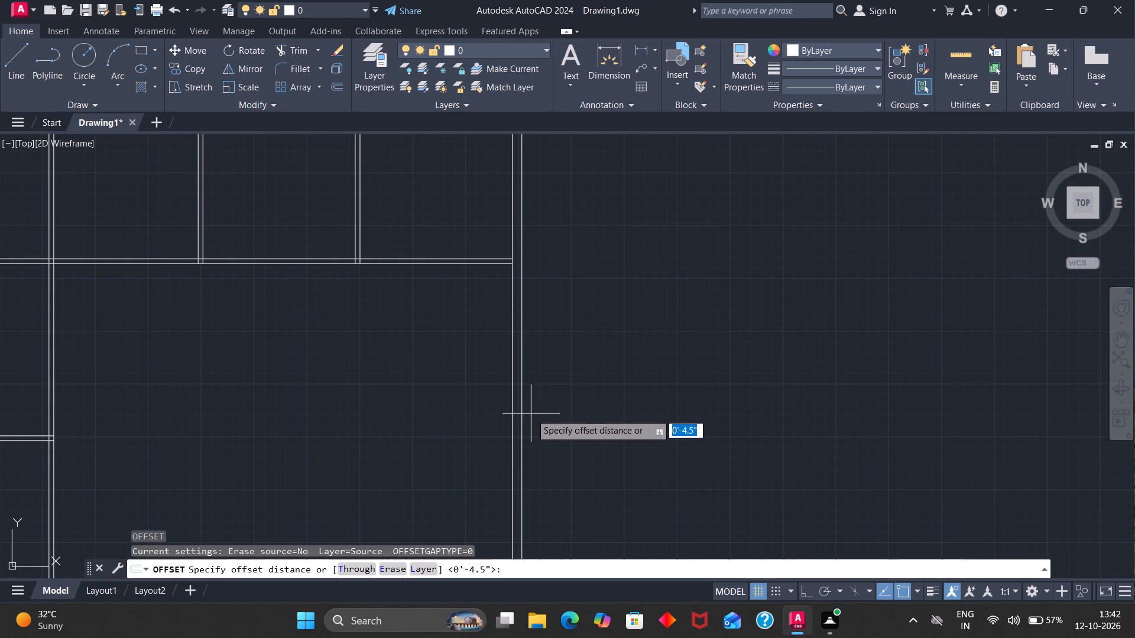
pyautogui.write("7'")
pyautogui.press('6')
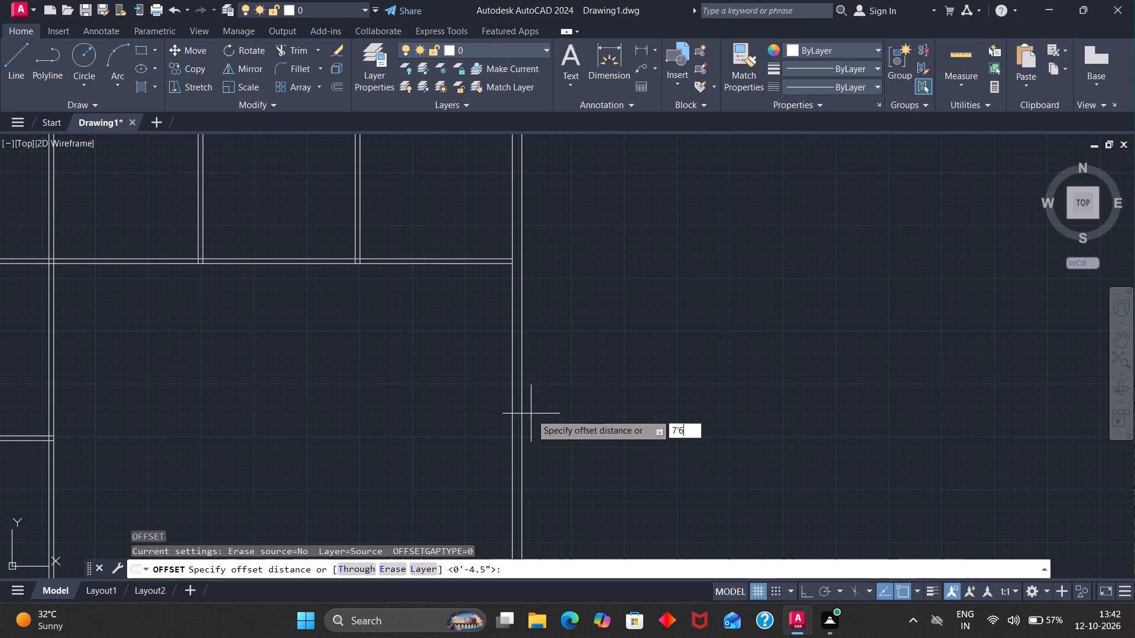
pyautogui.press('Return')
pyautogui.click(512, 414)
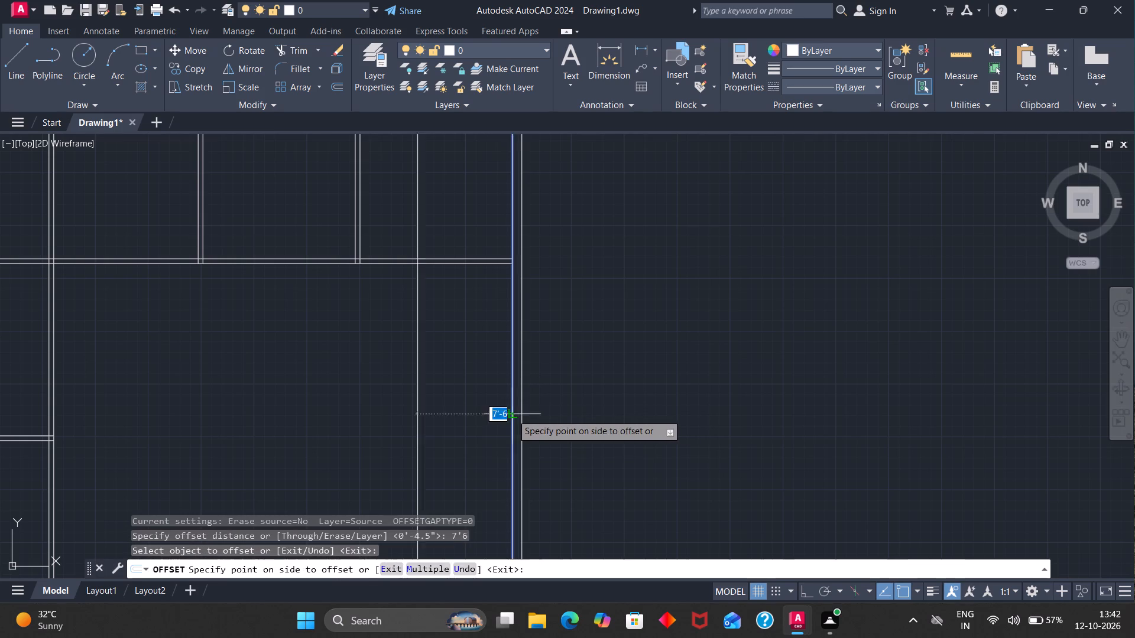
pyautogui.click(449, 431)
pyautogui.click(419, 431)
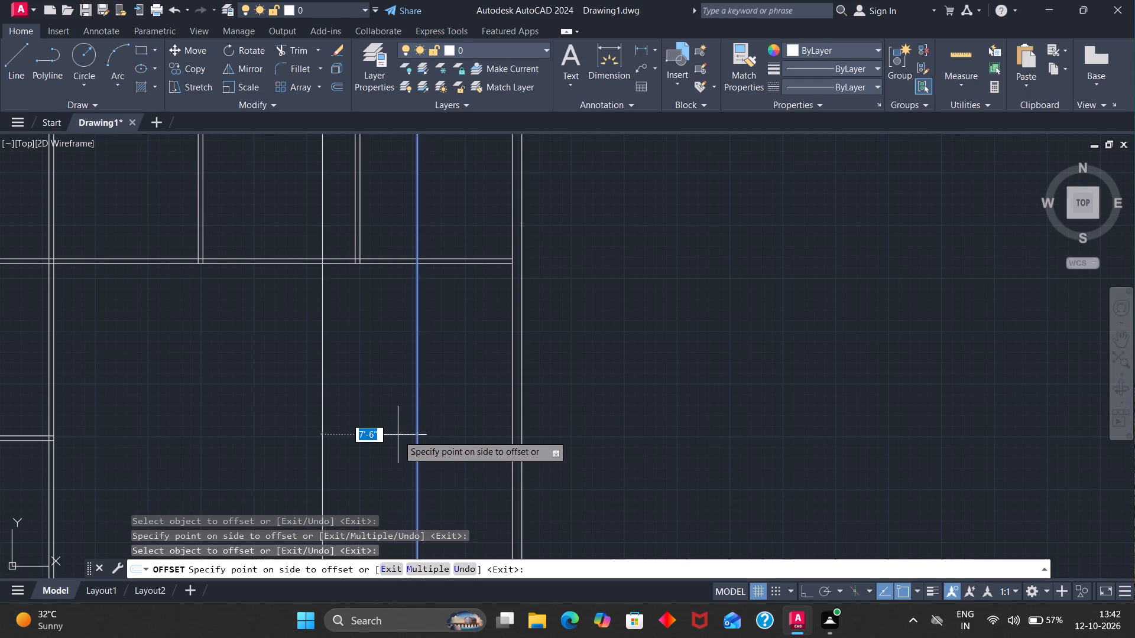
pyautogui.press('4')
pyautogui.write('.5')
pyautogui.press('Return')
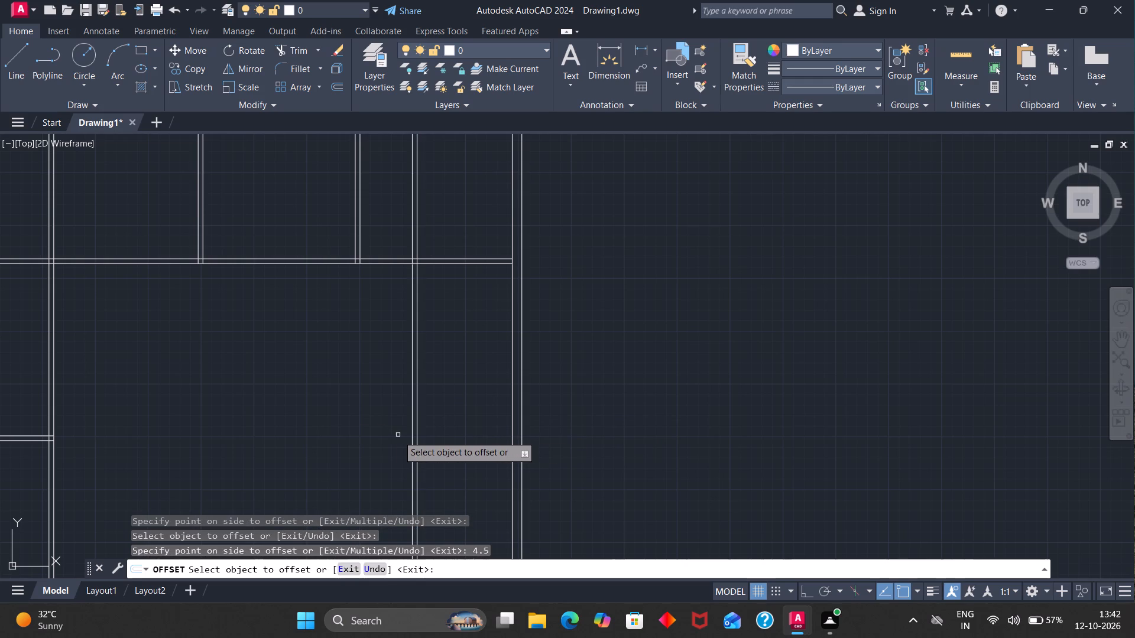
# Offset the top horizontal partition's lower line 13'1" downward, then offset that copy 4.5" down to form another full-width partition.
pyautogui.click(463, 264)
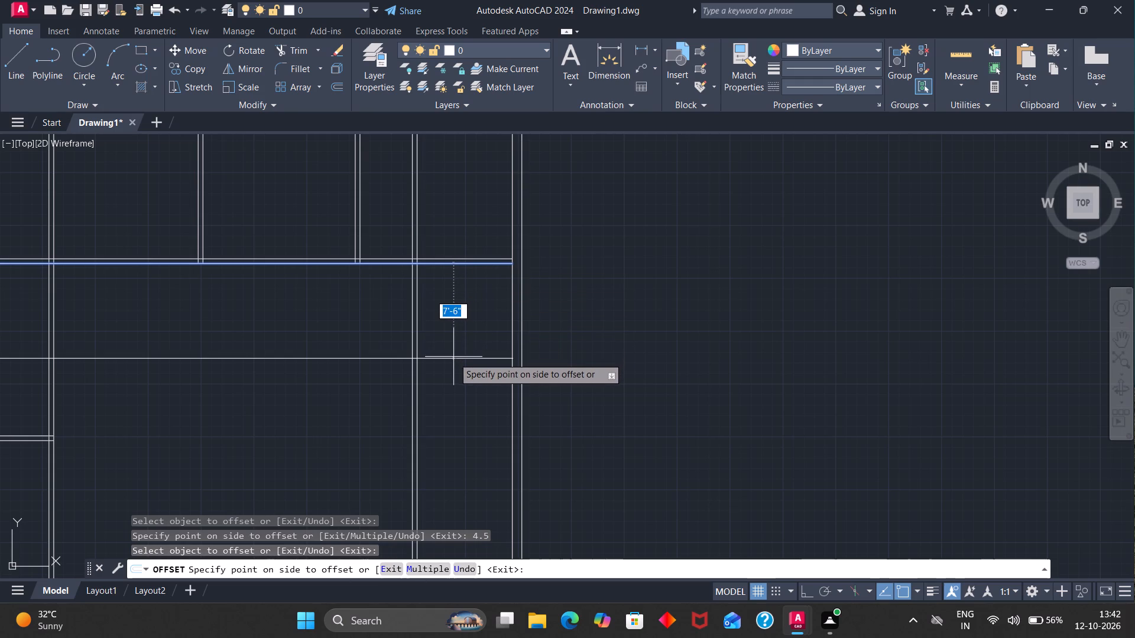
pyautogui.write('13')
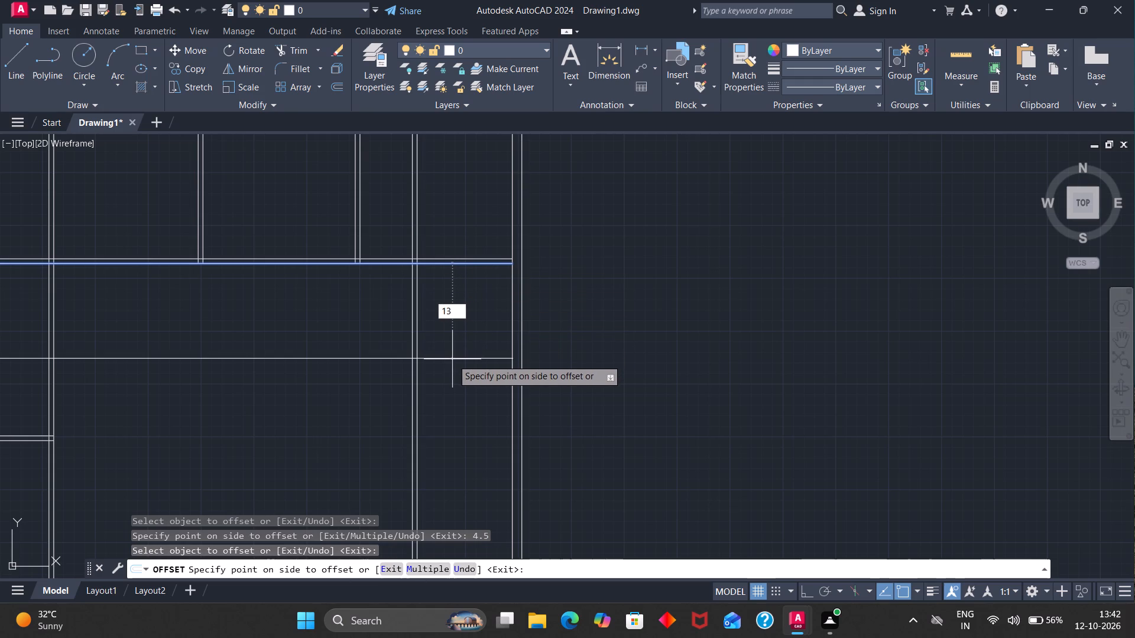
pyautogui.press("'")
pyautogui.press('1')
pyautogui.press('Return')
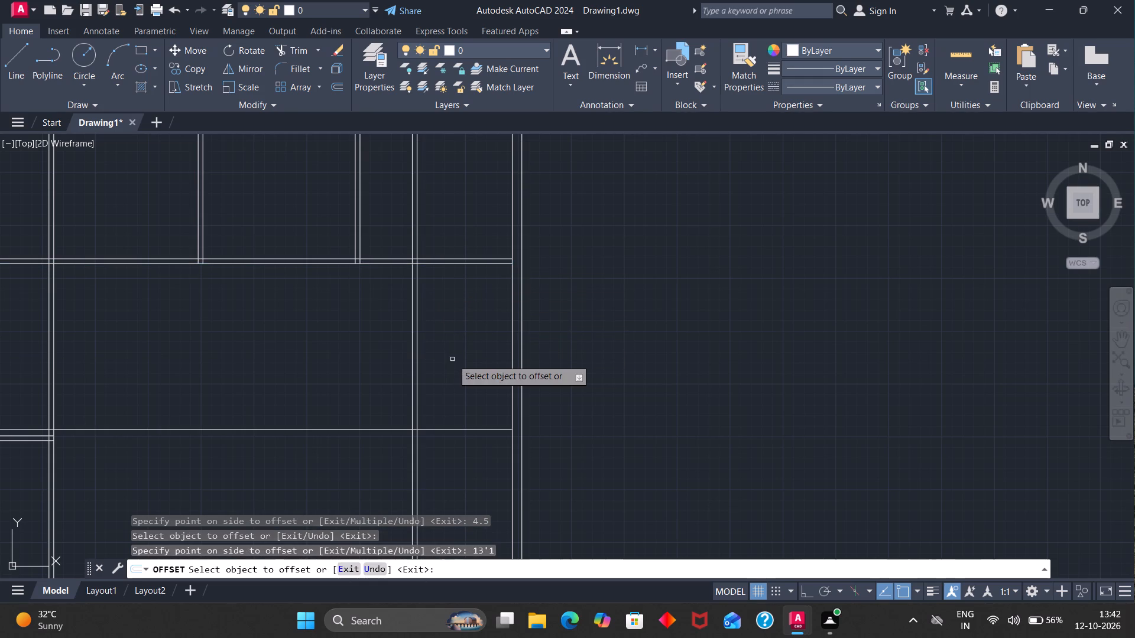
pyautogui.click(463, 428)
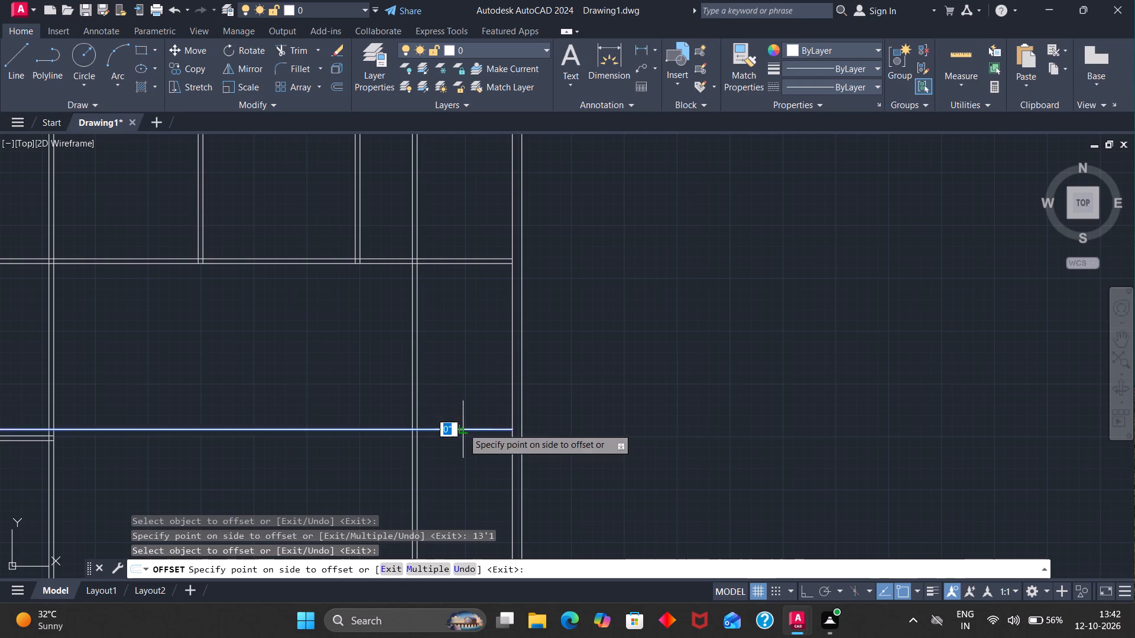
pyautogui.write('4.5')
pyautogui.press('Return')
pyautogui.scroll(-2, 461, 452)
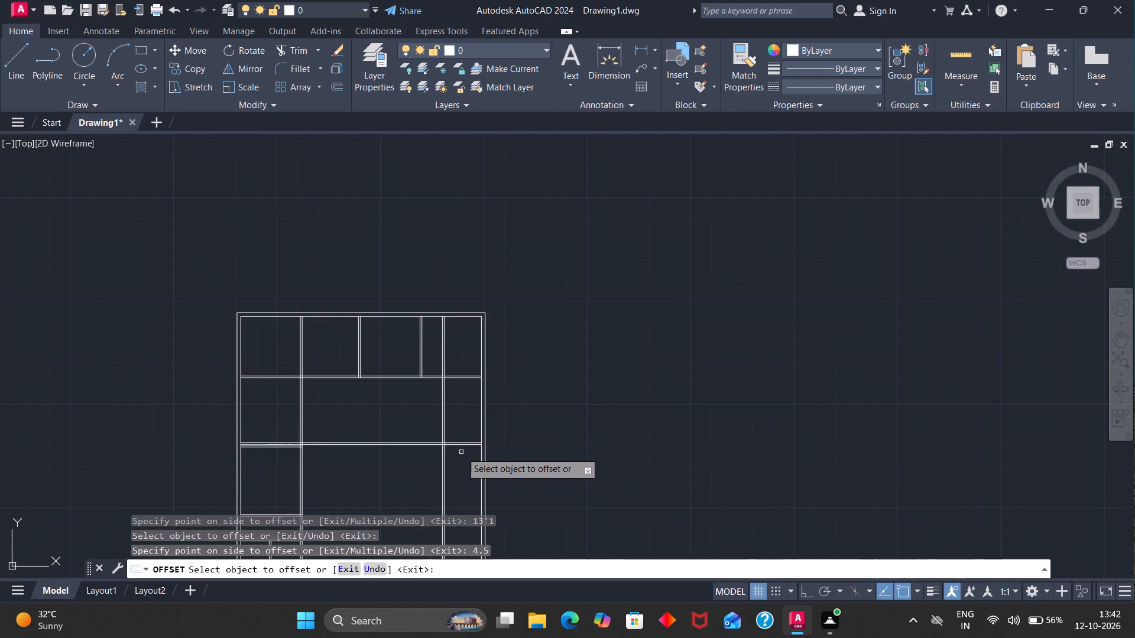
pyautogui.scroll(-2, 461, 452)
pyautogui.scroll(2, 452, 475)
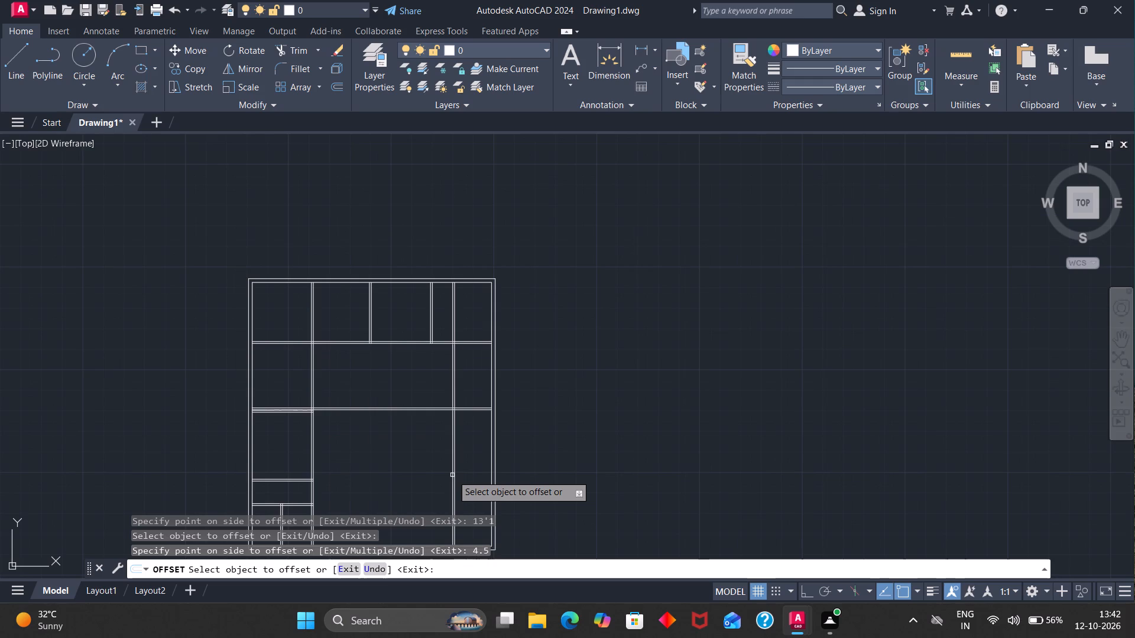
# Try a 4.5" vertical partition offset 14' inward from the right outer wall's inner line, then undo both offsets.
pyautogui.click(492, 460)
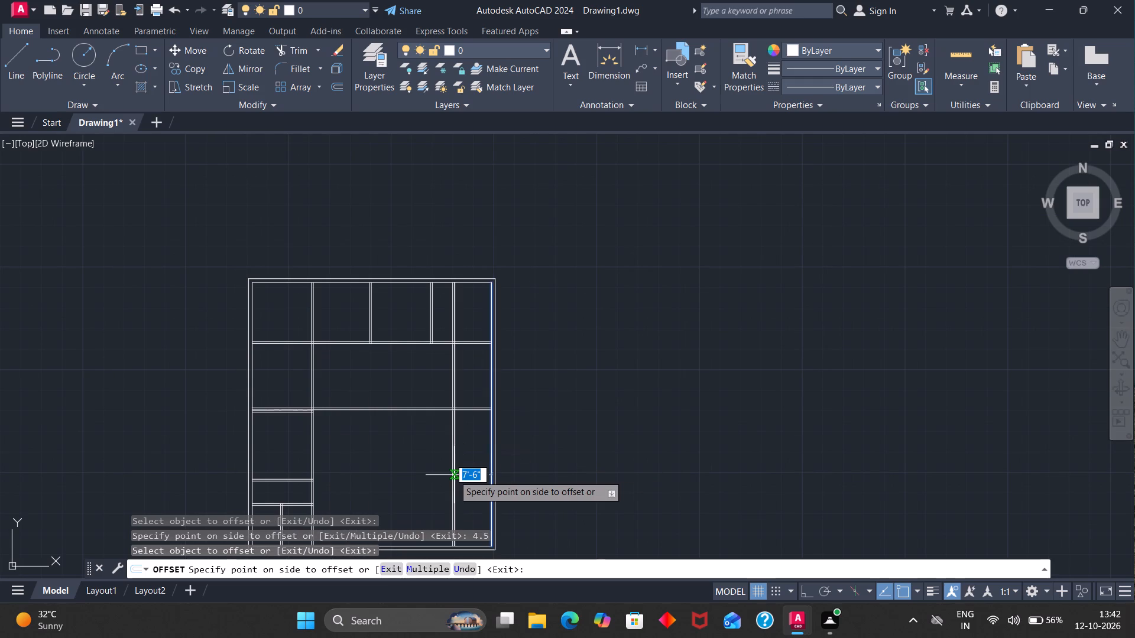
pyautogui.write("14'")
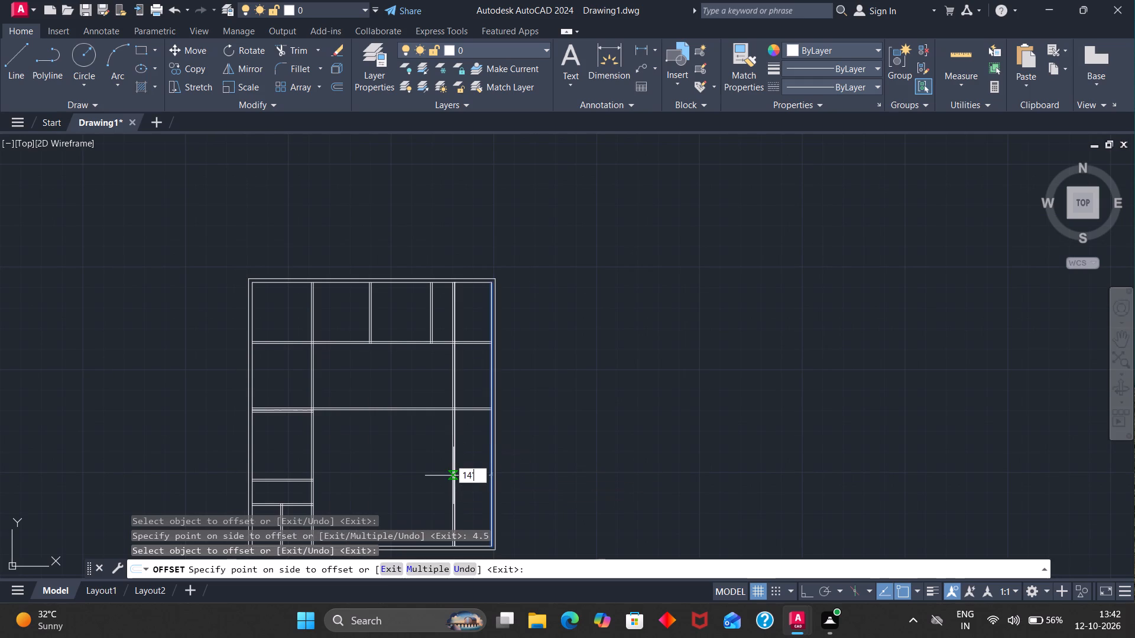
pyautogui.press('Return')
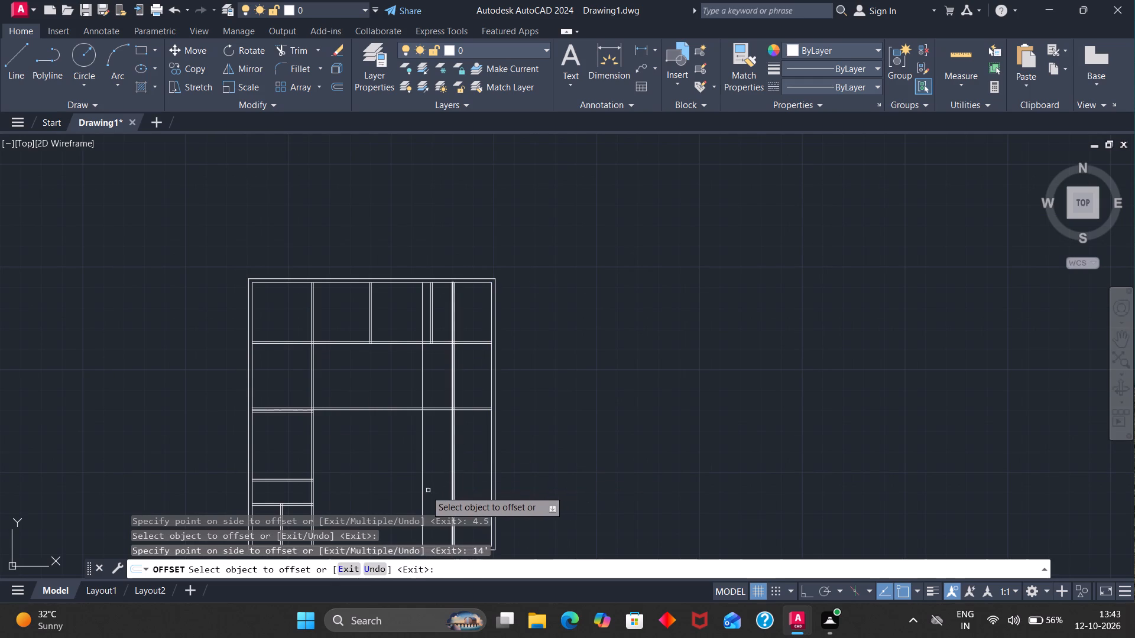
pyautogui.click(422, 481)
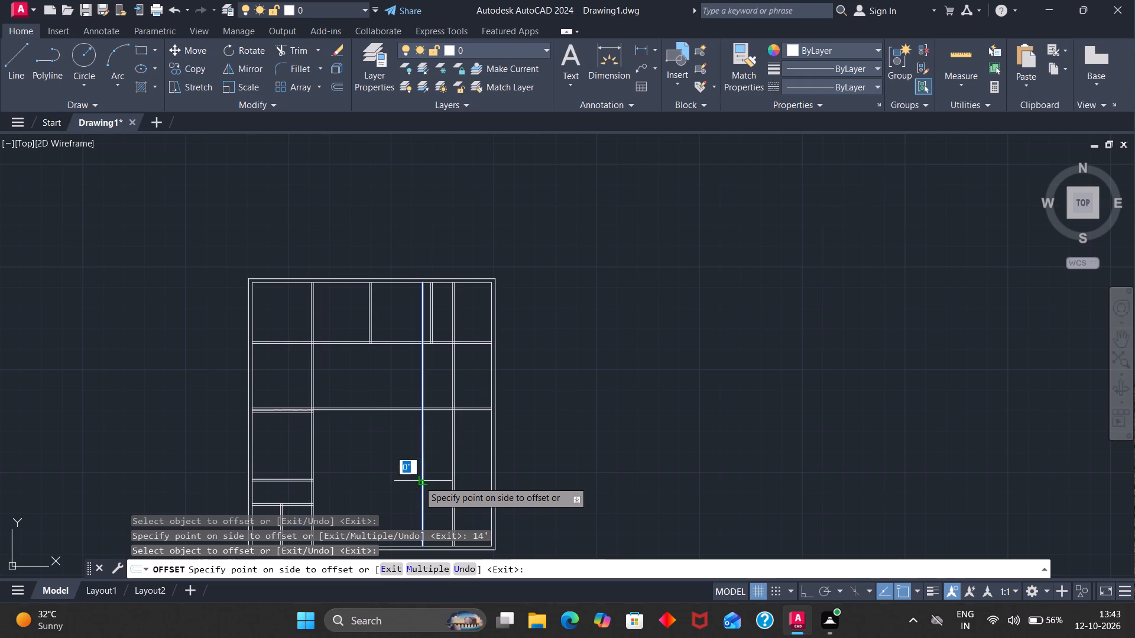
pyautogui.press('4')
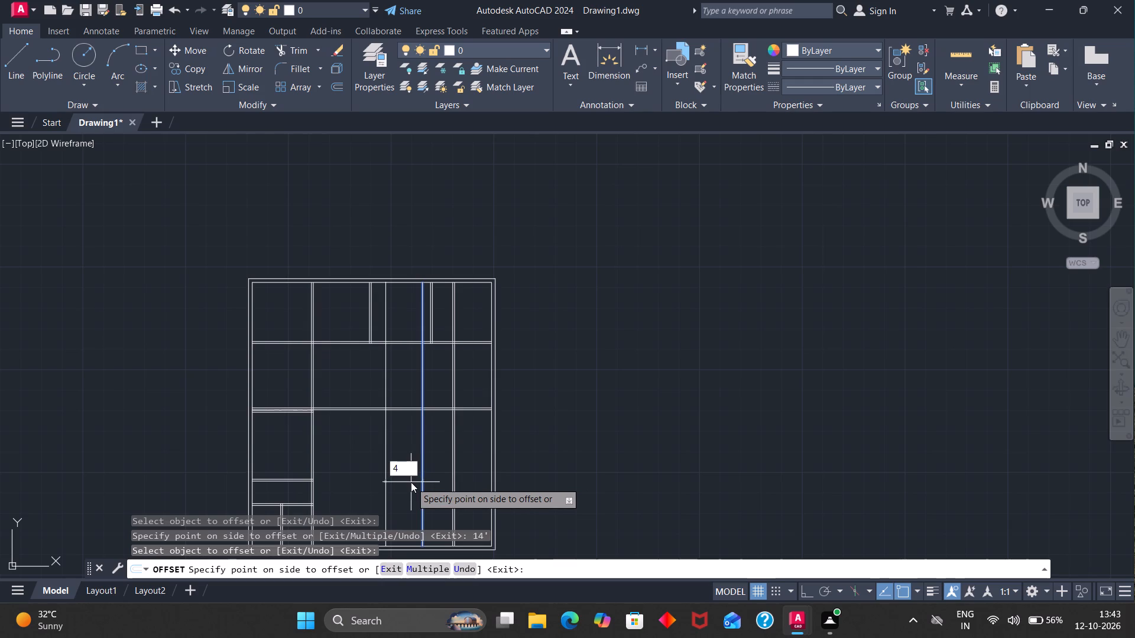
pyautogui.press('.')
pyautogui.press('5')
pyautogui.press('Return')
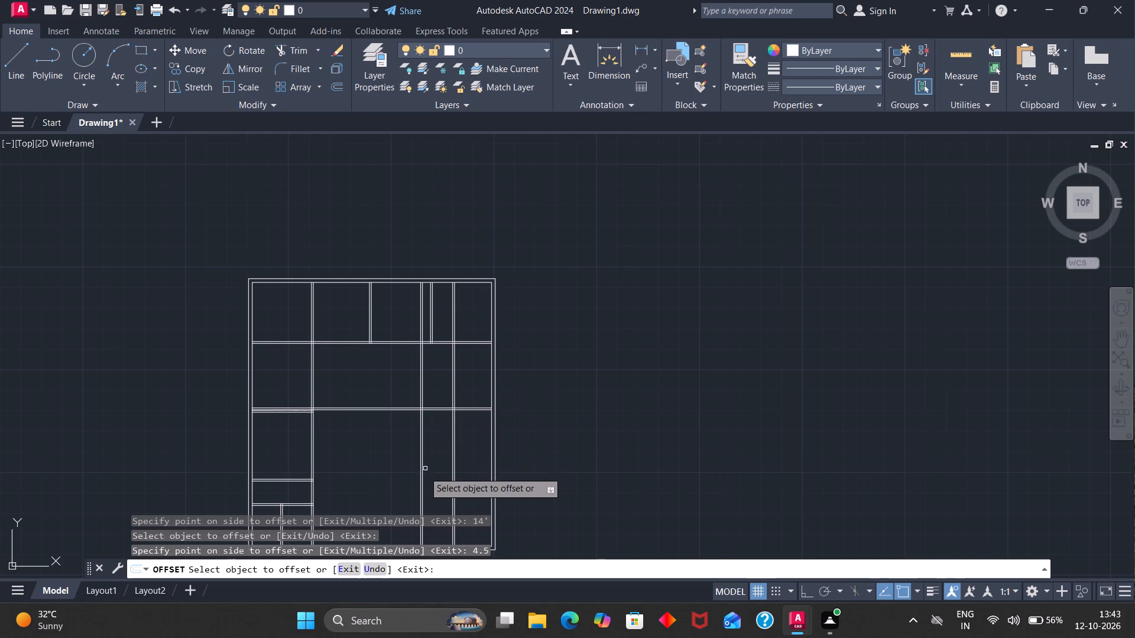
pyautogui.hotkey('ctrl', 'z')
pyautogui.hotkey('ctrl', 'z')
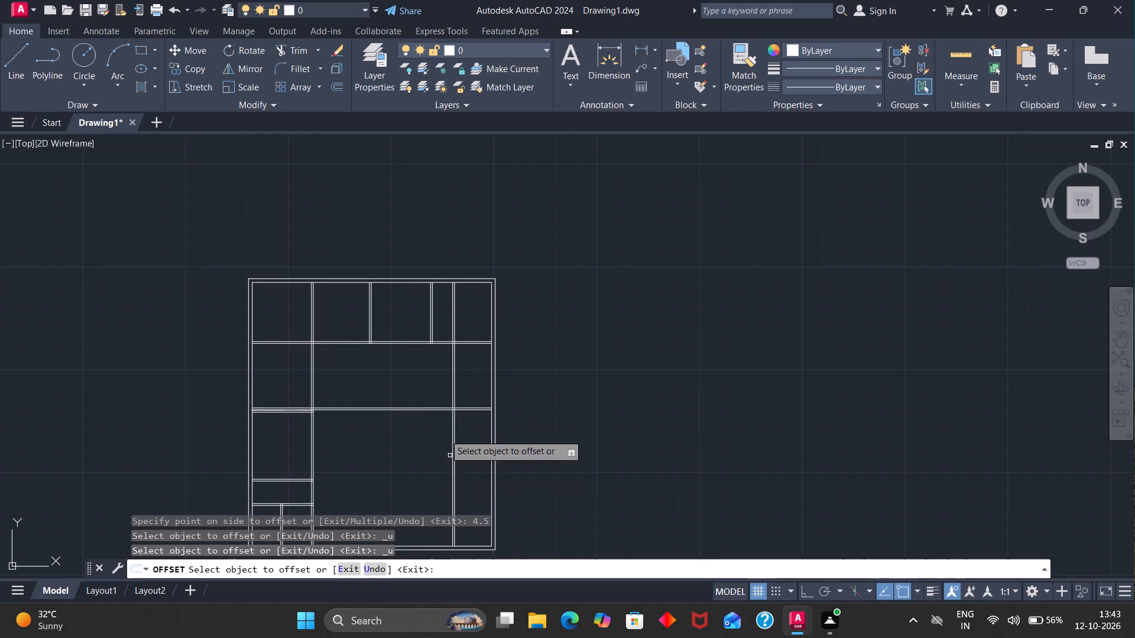
# Trim both lines of the vertical partition nearest the right outer wall below the new full-width horizontal partition.
pyautogui.click(310, 49)
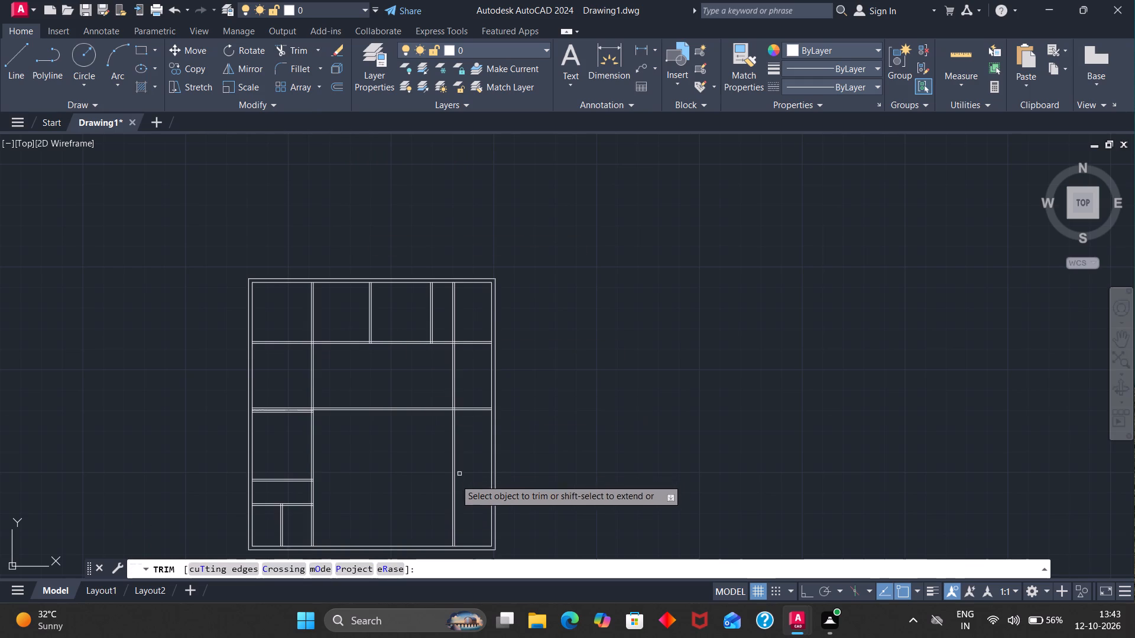
pyautogui.moveTo(477, 462); pyautogui.dragTo(435, 461)
pyautogui.scroll(-1, 430, 460)
pyautogui.press('Escape')
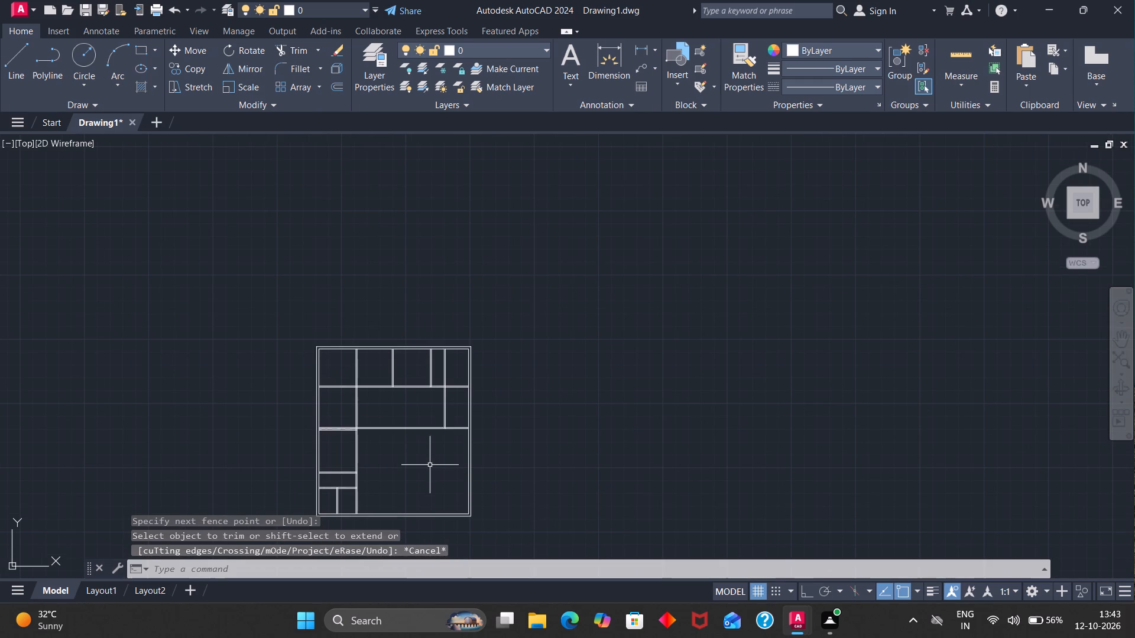
# Offset the right outer wall's inner line 12' inward, then offset that copy 4.5" leftward to form a vertical partition.
pyautogui.press('o')
pyautogui.press('Return')
pyautogui.write("12'")
pyautogui.press('Return')
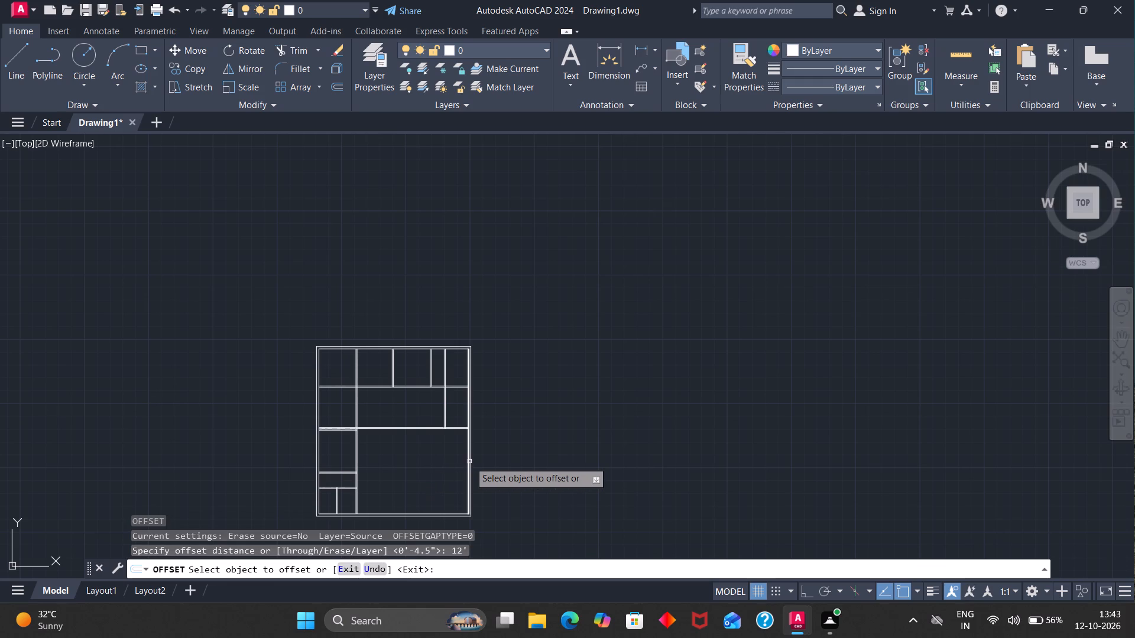
pyautogui.scroll(3, 469, 461)
pyautogui.click(461, 462)
pyautogui.click(400, 474)
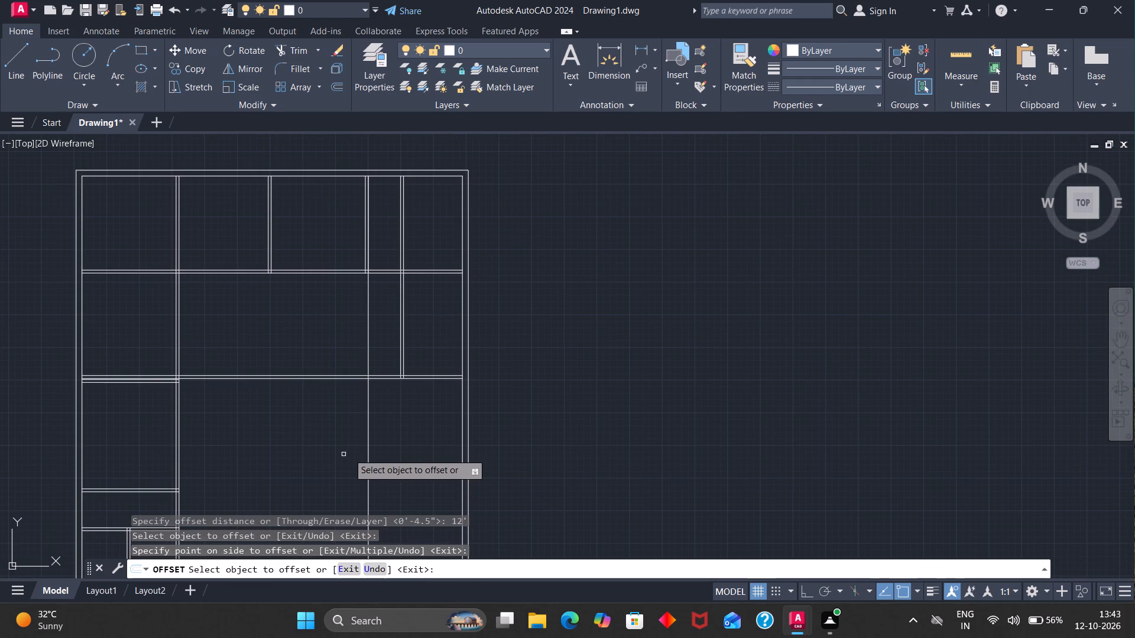
pyautogui.click(367, 451)
pyautogui.press('4')
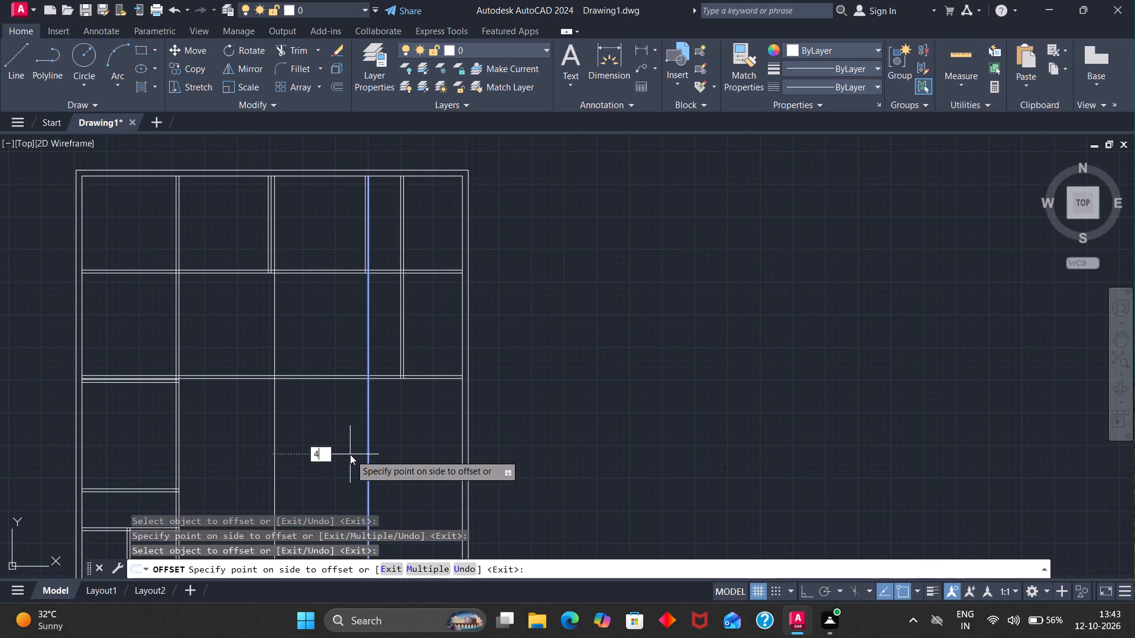
pyautogui.press('.')
pyautogui.press('5')
pyautogui.press('Return')
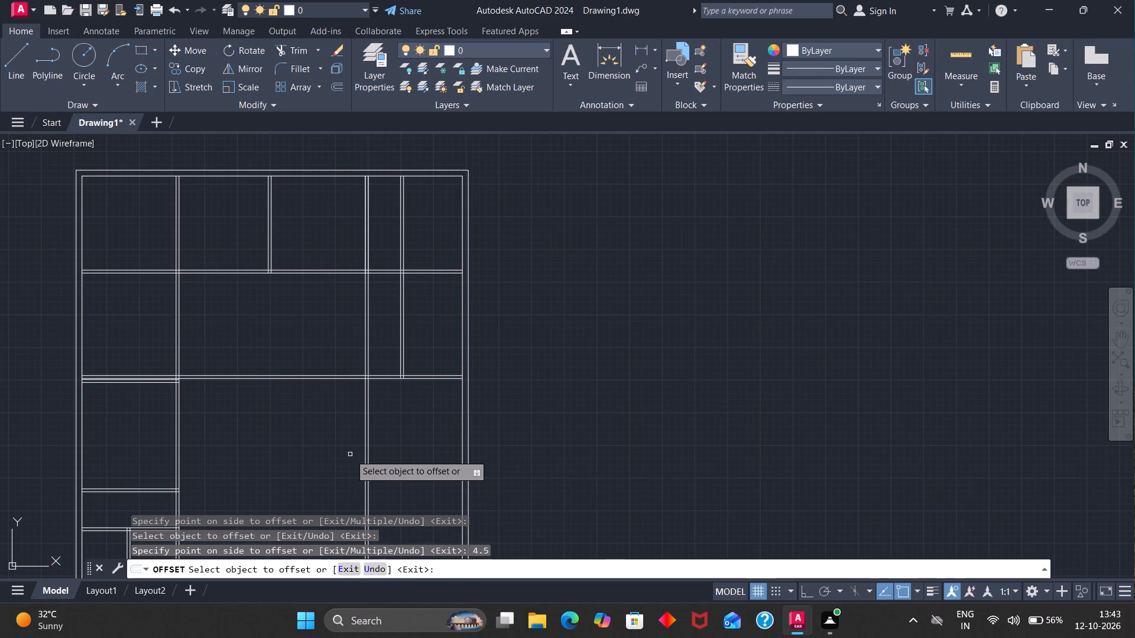
# Offset the lower line of the middle full-width horizontal partition 14' downward.
pyautogui.click(432, 380)
pyautogui.press('1')
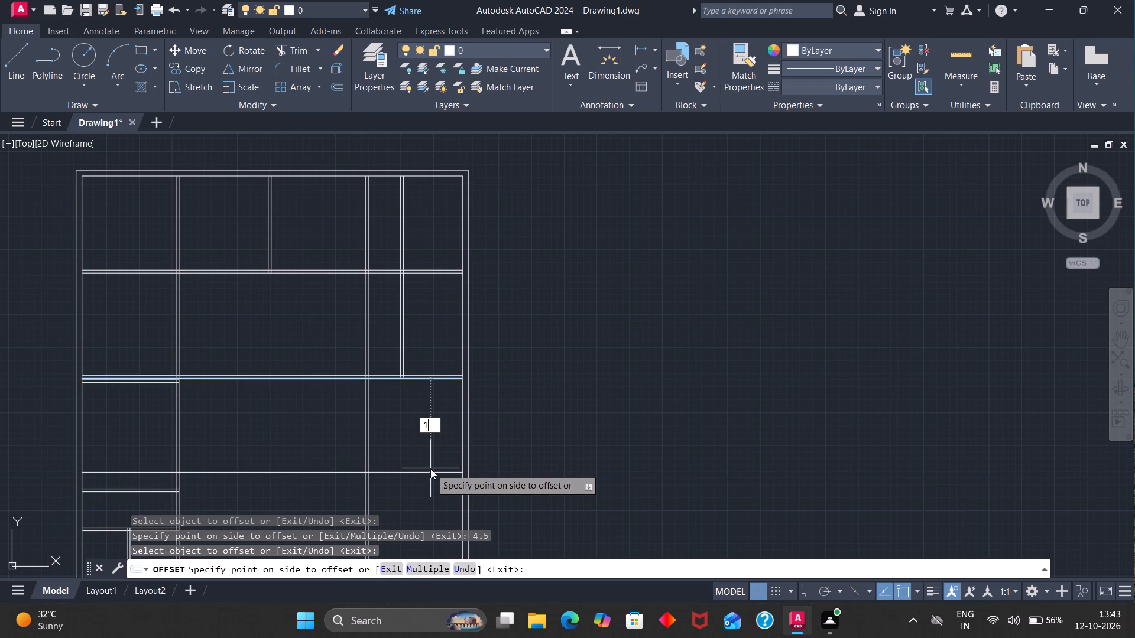
pyautogui.write("4'")
pyautogui.press('Return')
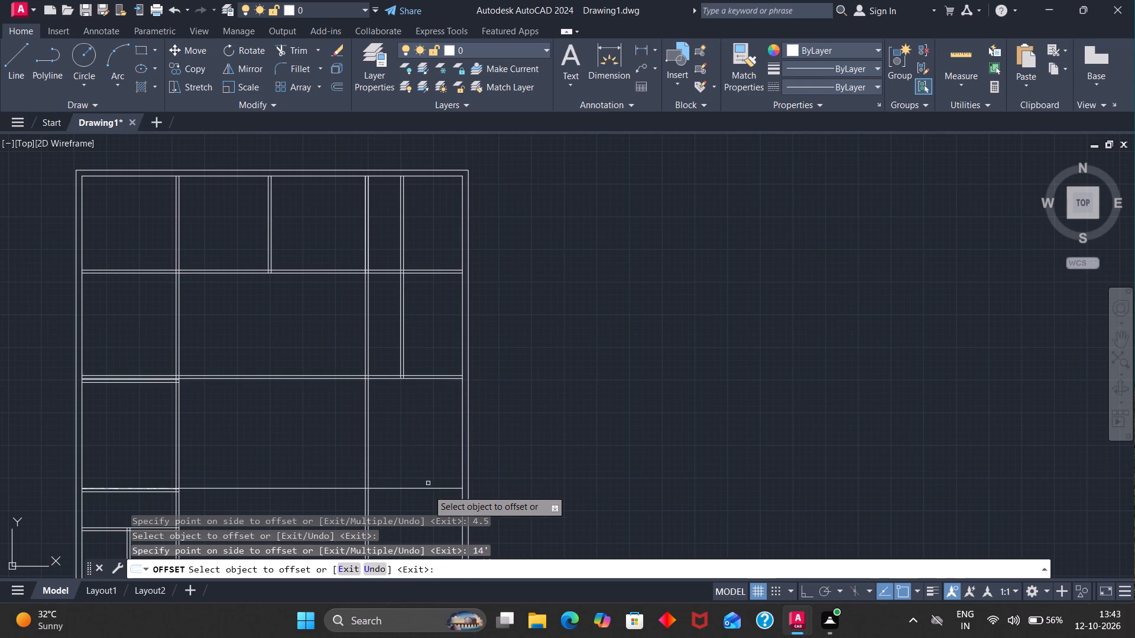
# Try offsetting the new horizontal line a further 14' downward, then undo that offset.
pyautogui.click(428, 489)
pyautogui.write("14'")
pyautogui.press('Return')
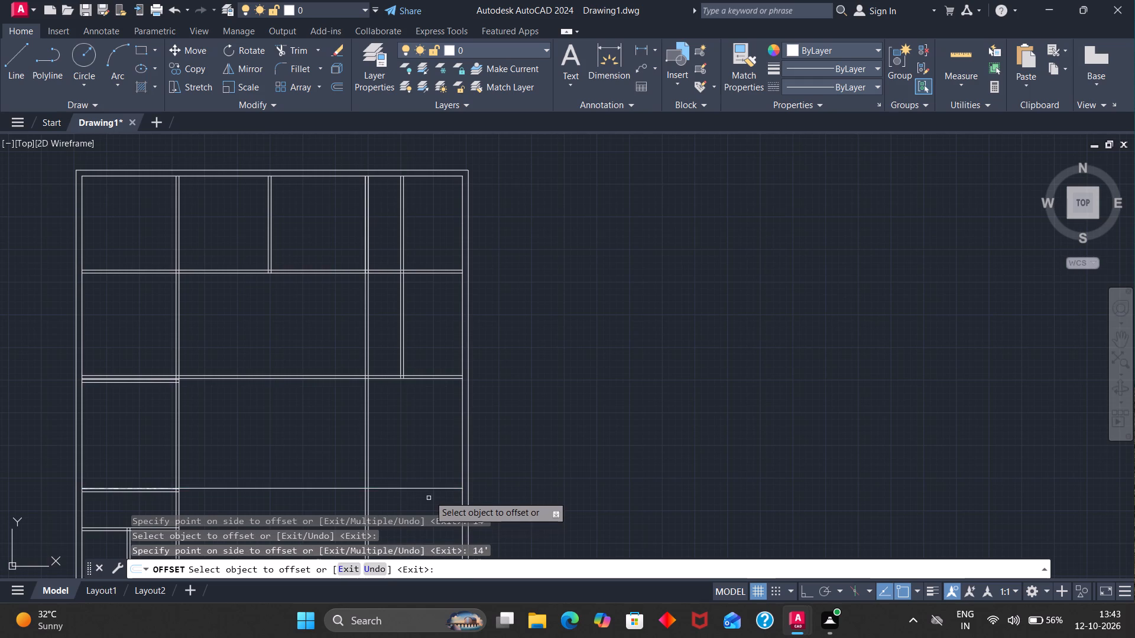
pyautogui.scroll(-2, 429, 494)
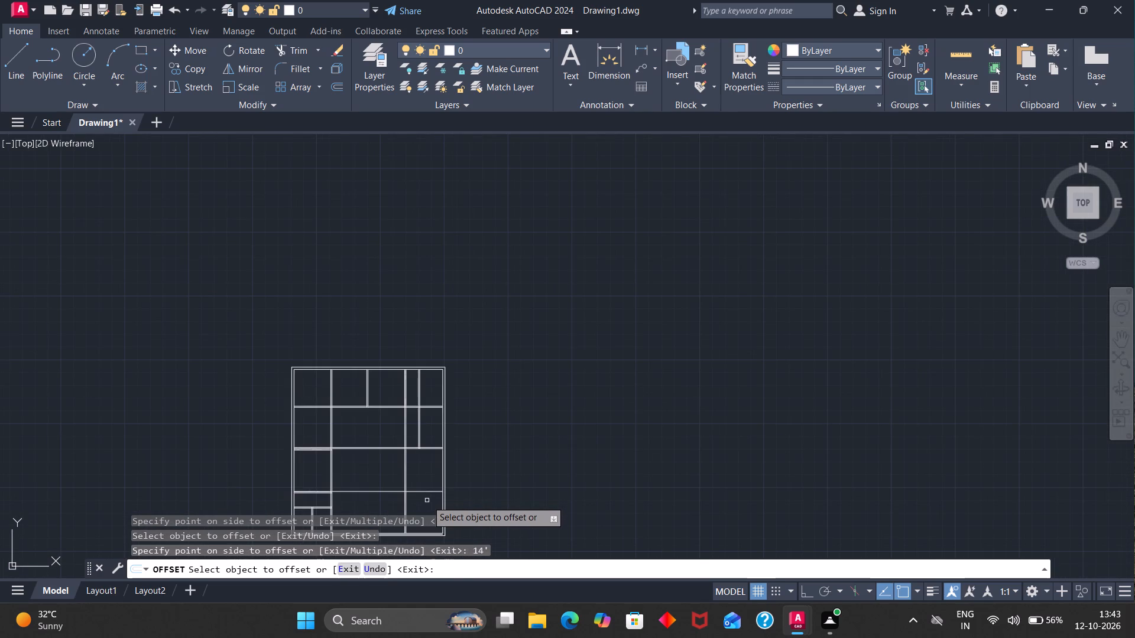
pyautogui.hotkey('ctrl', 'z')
# Offset the new lowest full-width horizontal line 4.5" downward to form a partition.
pyautogui.scroll(-2, 427, 500)
pyautogui.scroll(2, 426, 517)
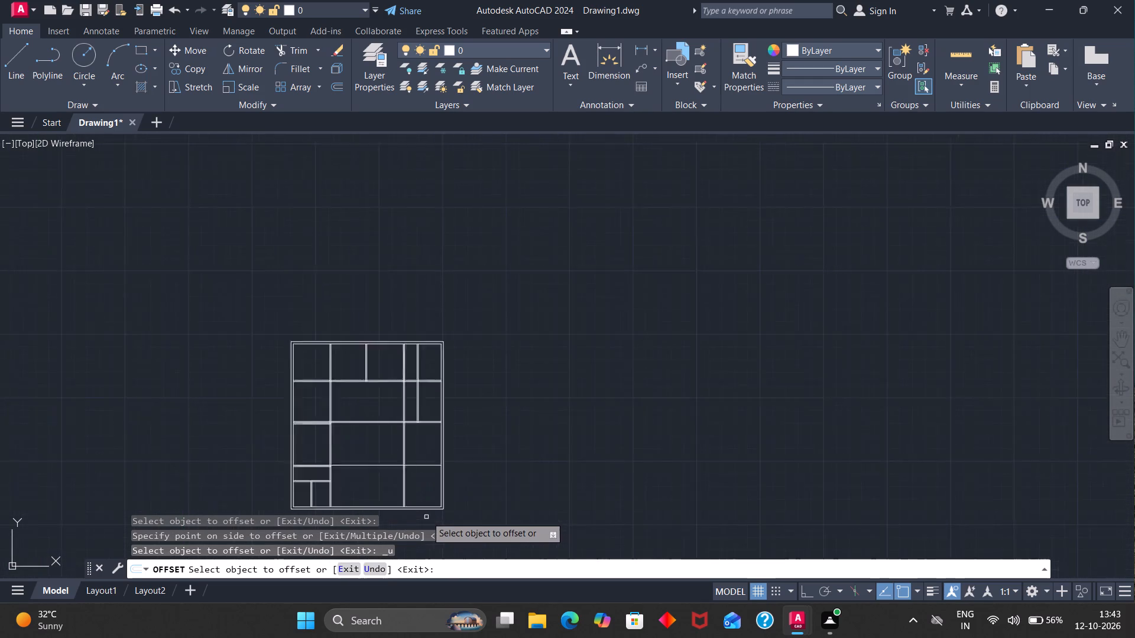
pyautogui.scroll(1, 426, 516)
pyautogui.click(420, 433)
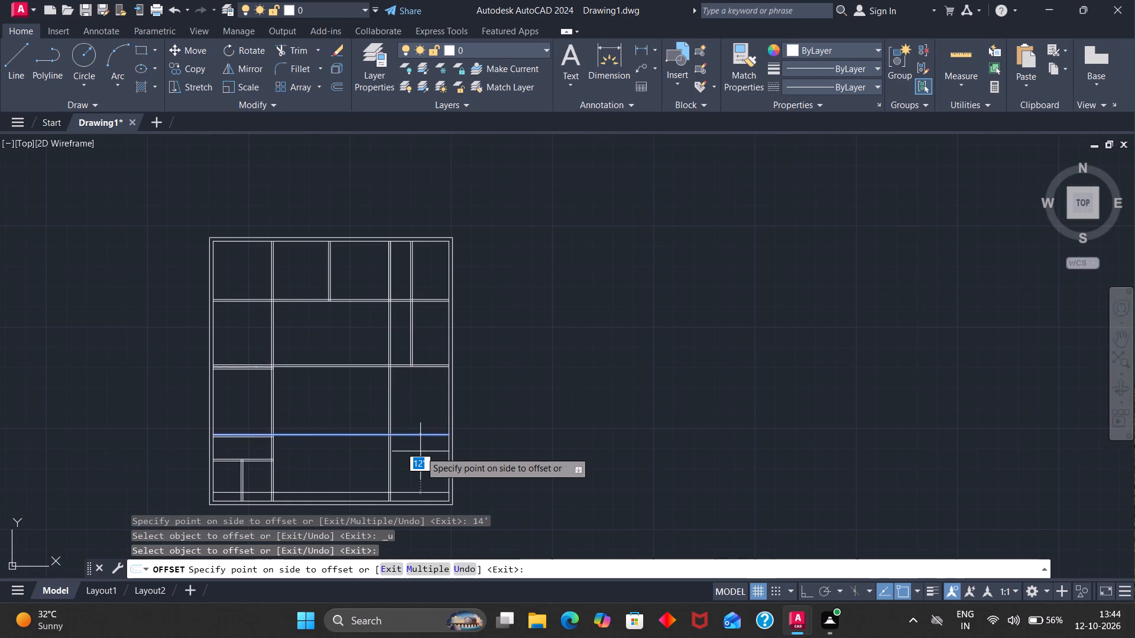
pyautogui.write('4.')
pyautogui.press('5')
pyautogui.press('Return')
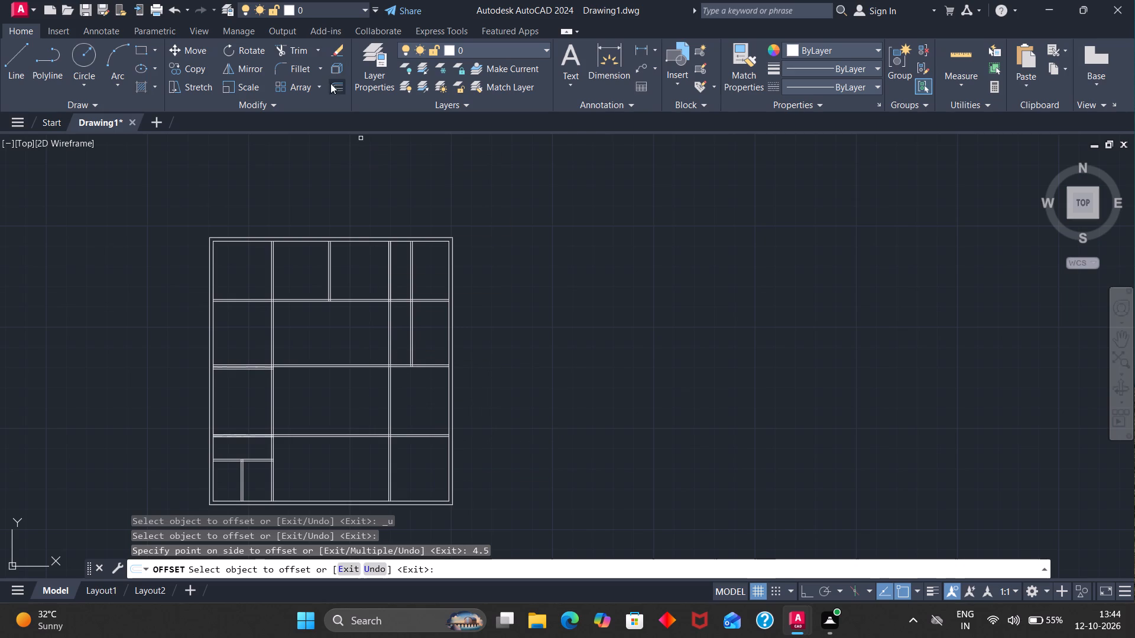
# Trim both lines of the new horizontal partition back to the vertical partition 12' from the right outer wall, keeping the right-hand portion.
pyautogui.click(298, 43)
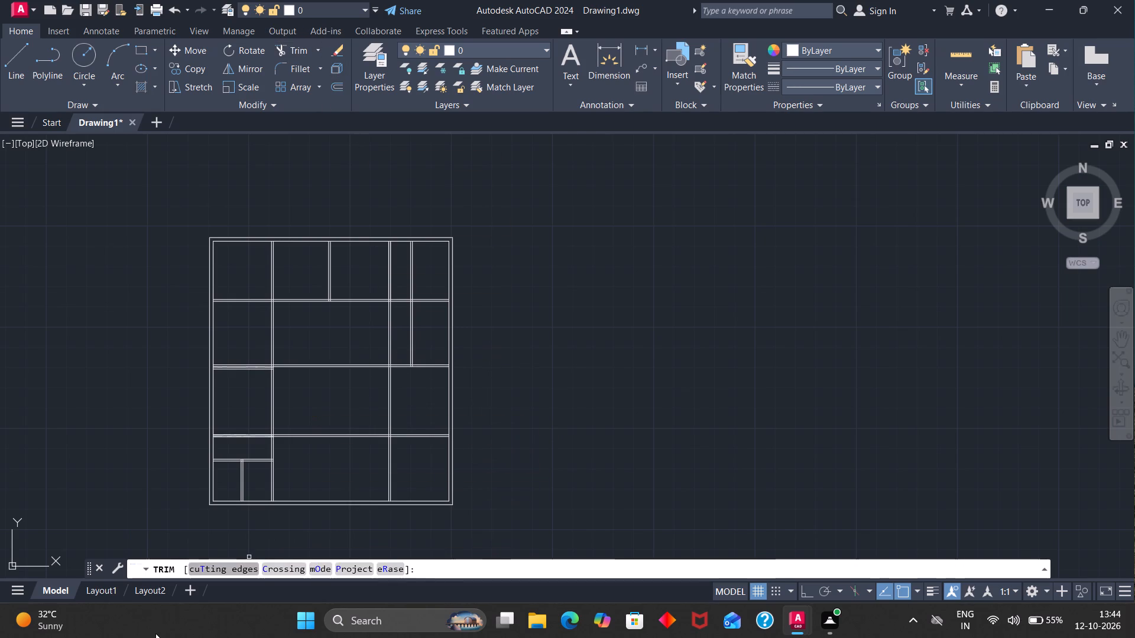
pyautogui.click(209, 569)
pyautogui.scroll(2, 407, 411)
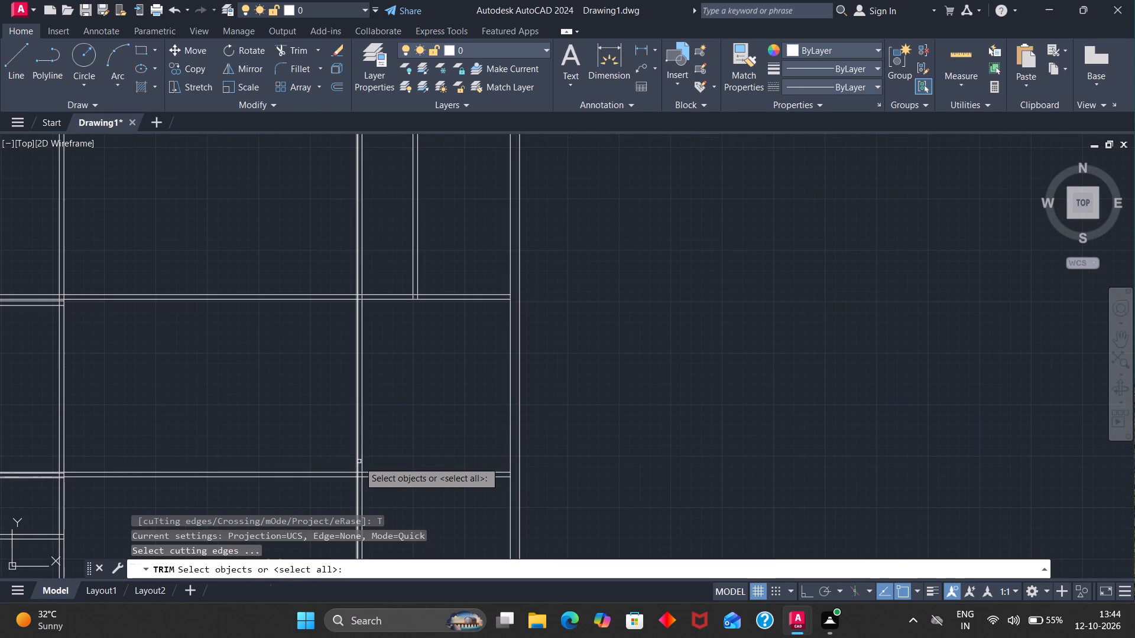
pyautogui.click(359, 461)
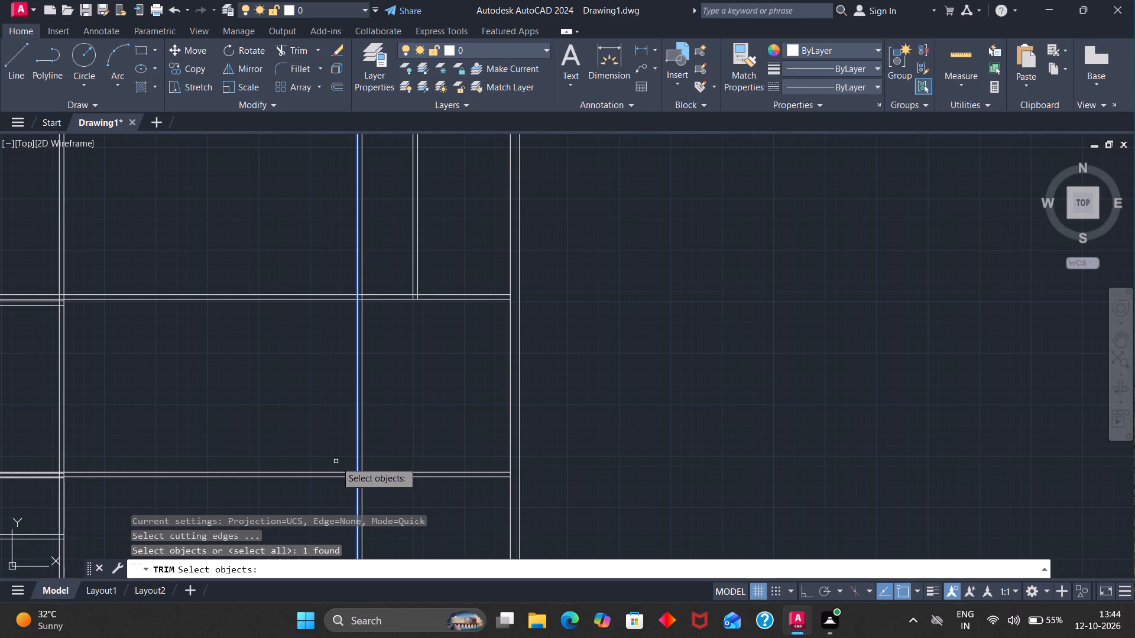
pyautogui.press('Return')
pyautogui.moveTo(334, 448); pyautogui.dragTo(336, 507)
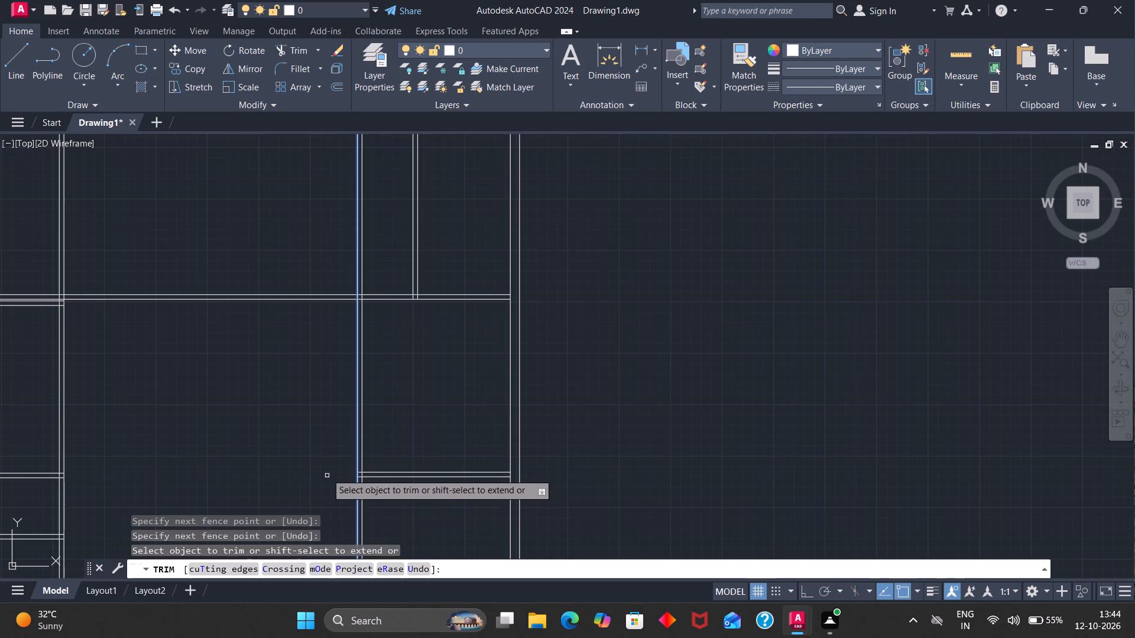
pyautogui.scroll(-1, 326, 473)
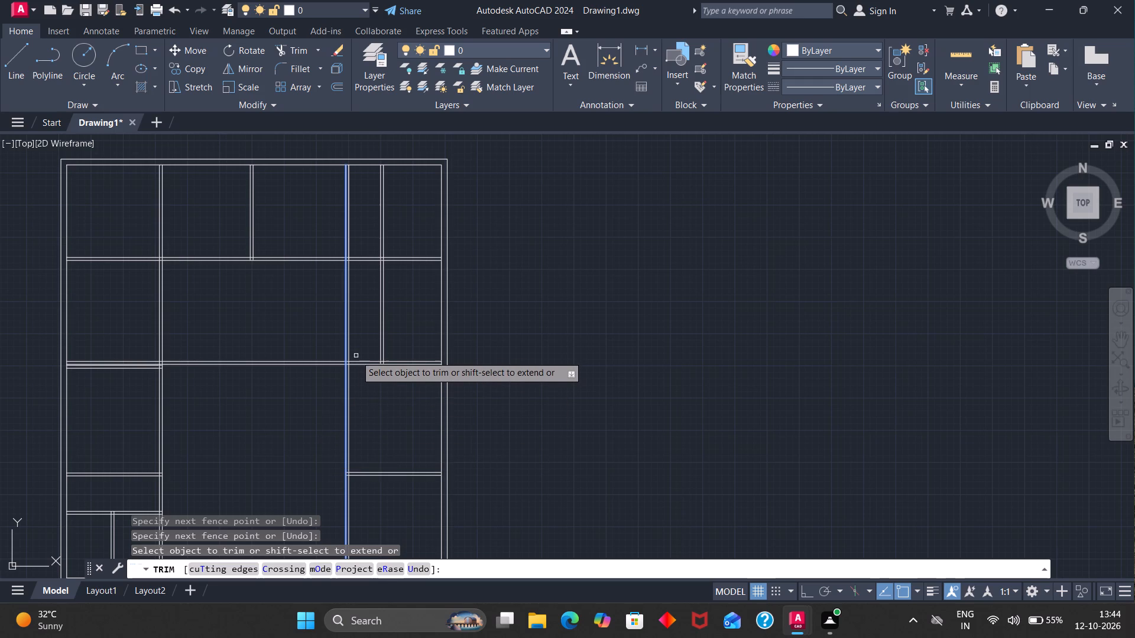
pyautogui.press('Escape')
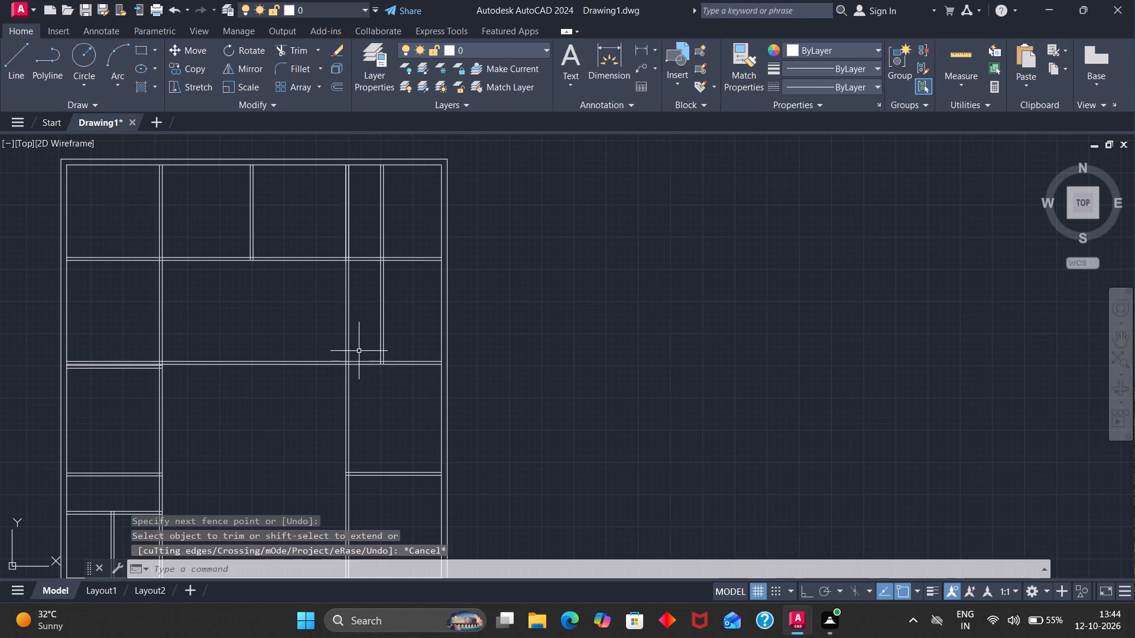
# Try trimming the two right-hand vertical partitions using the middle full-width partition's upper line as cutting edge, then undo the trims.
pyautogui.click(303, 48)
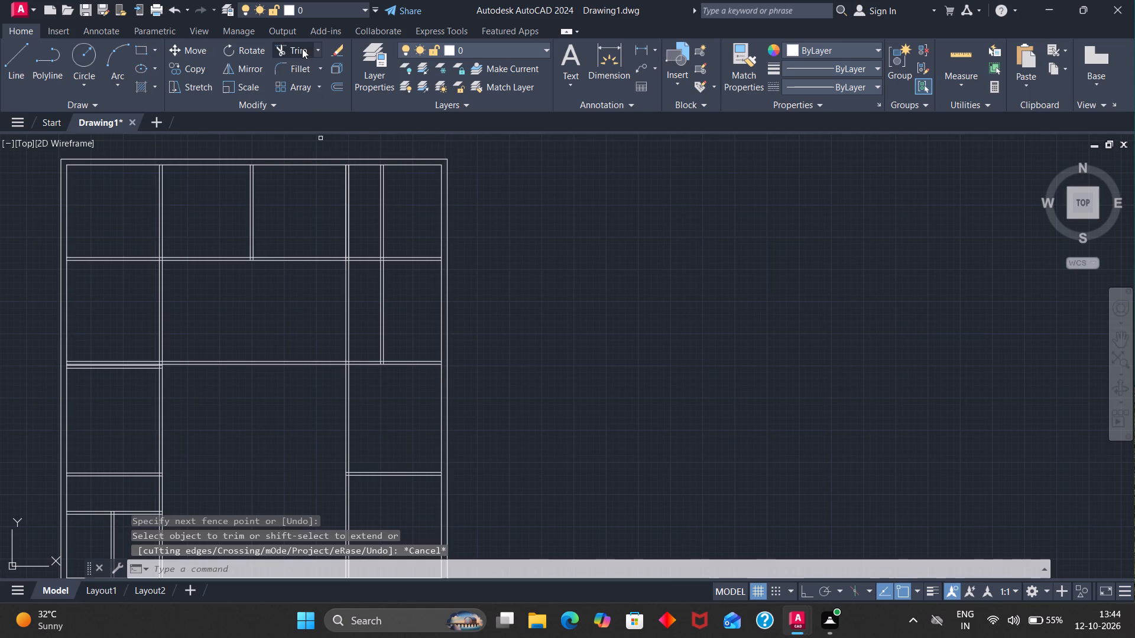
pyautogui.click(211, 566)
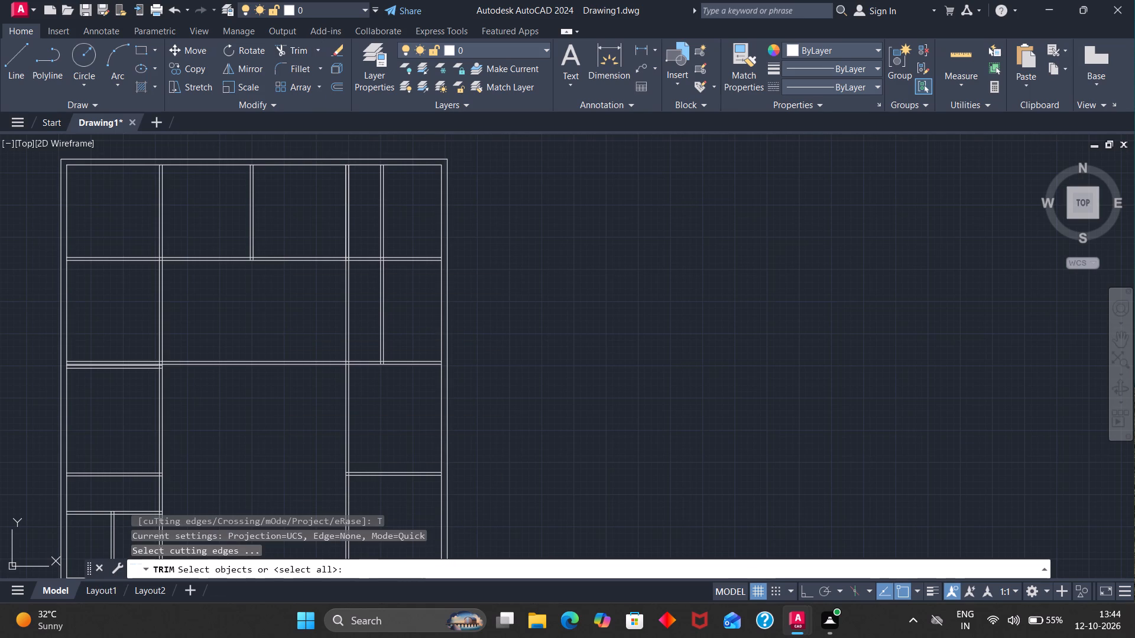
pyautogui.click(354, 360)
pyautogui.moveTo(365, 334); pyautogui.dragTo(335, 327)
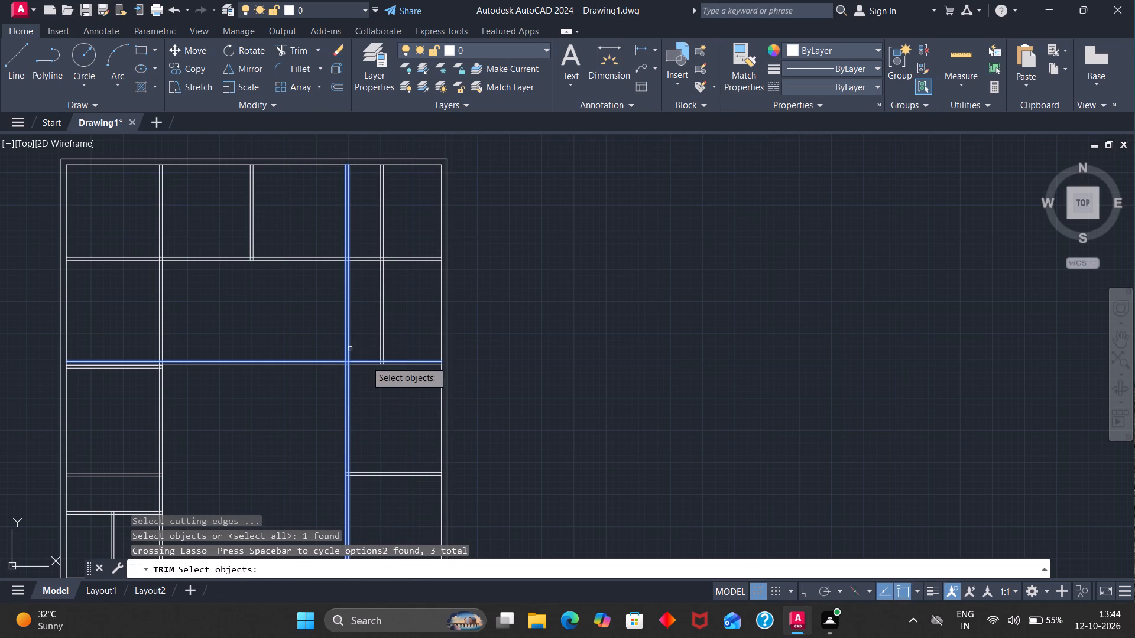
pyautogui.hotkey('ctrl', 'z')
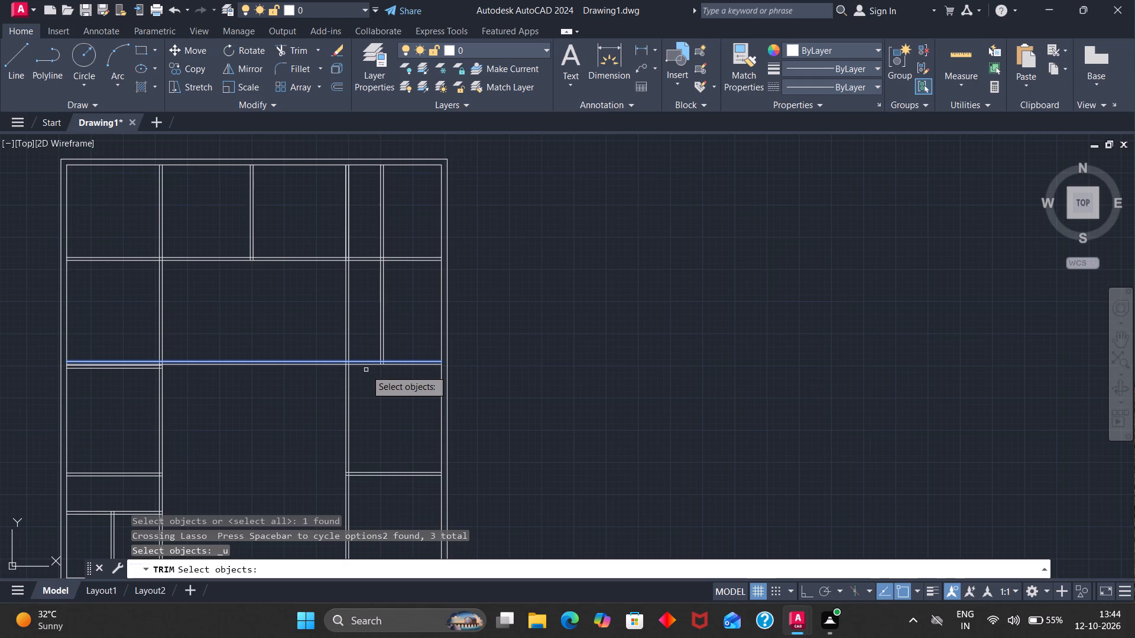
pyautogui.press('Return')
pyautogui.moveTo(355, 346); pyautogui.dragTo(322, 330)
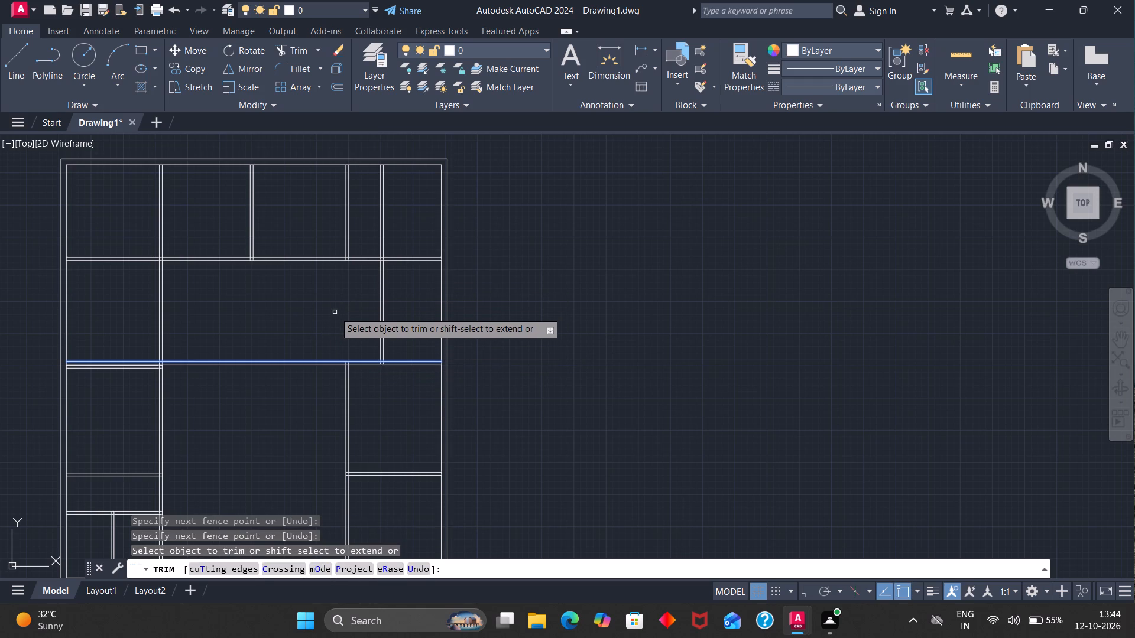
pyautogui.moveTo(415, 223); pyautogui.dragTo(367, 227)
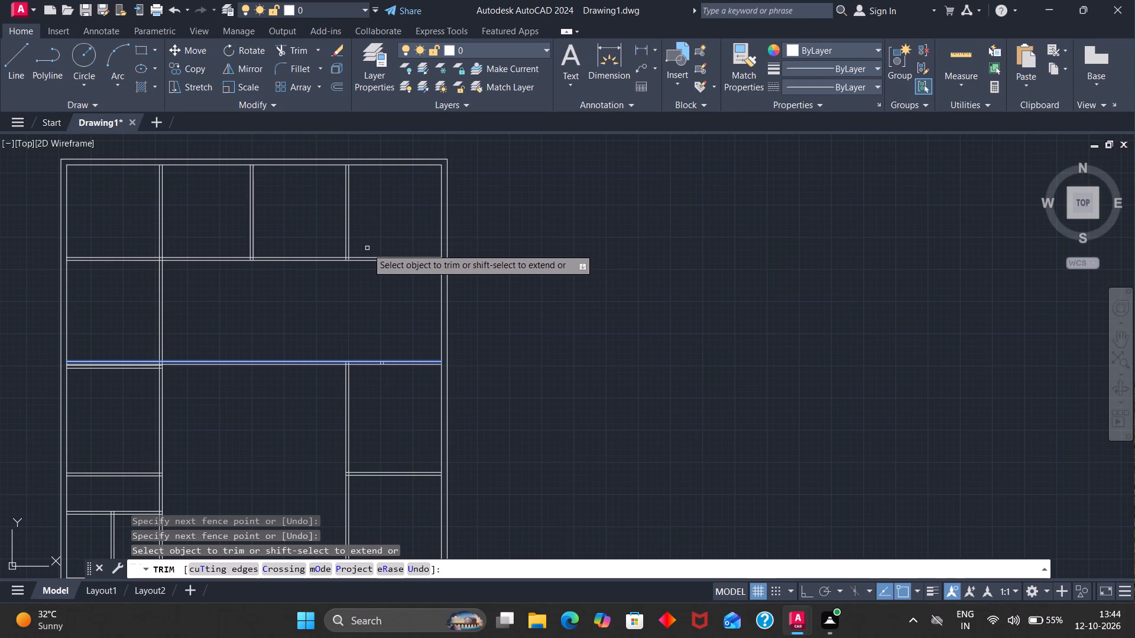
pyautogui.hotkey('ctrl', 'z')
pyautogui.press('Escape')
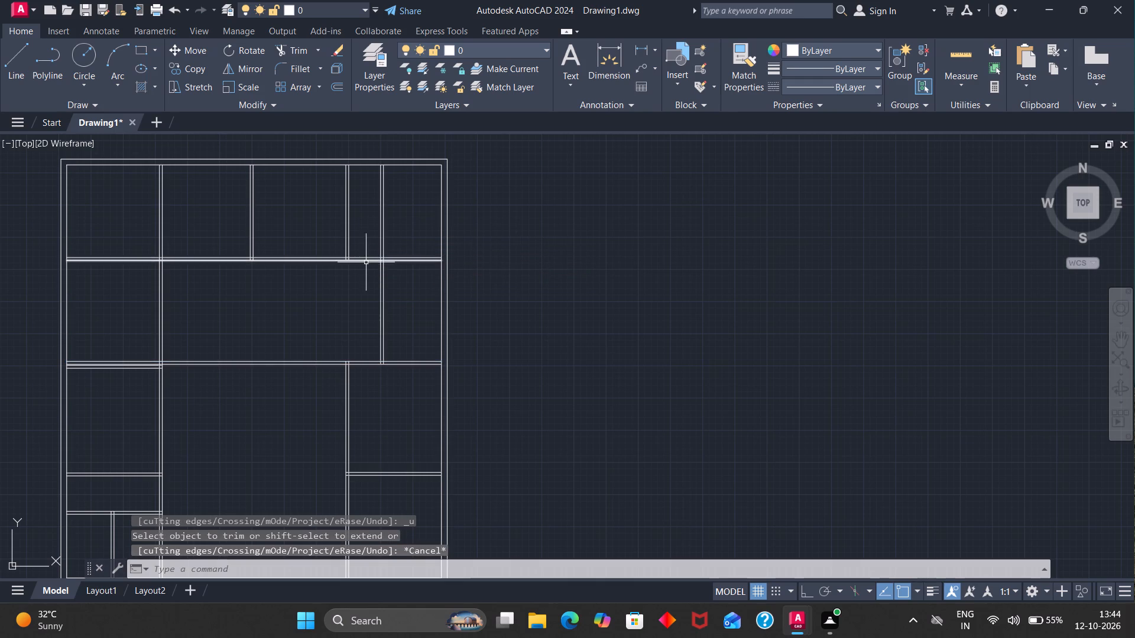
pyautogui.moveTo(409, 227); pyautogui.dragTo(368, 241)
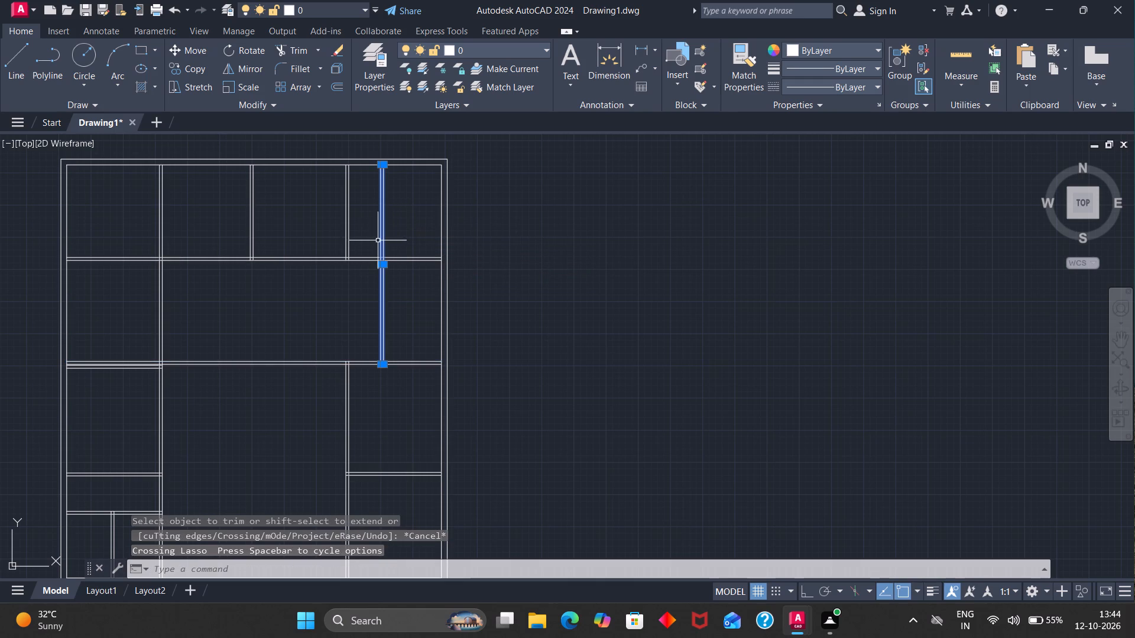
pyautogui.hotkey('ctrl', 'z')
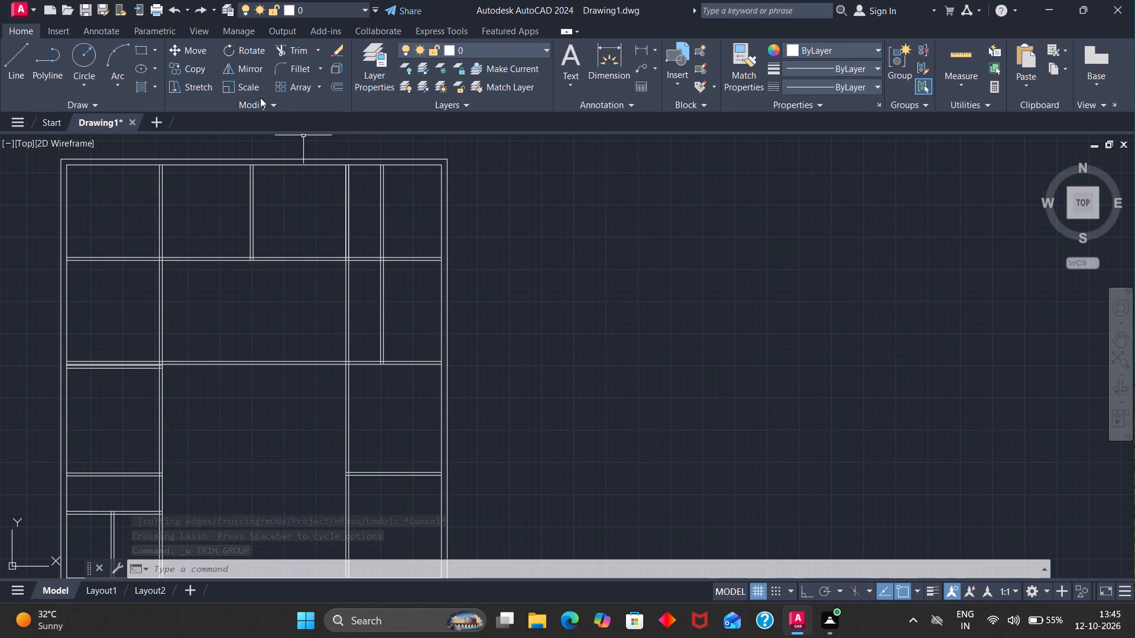
# Trim the rightmost vertical partition above the top horizontal partition, and the neighbouring vertical partition between the top and middle horizontal partitions.
pyautogui.click(286, 53)
pyautogui.moveTo(395, 212); pyautogui.dragTo(374, 220)
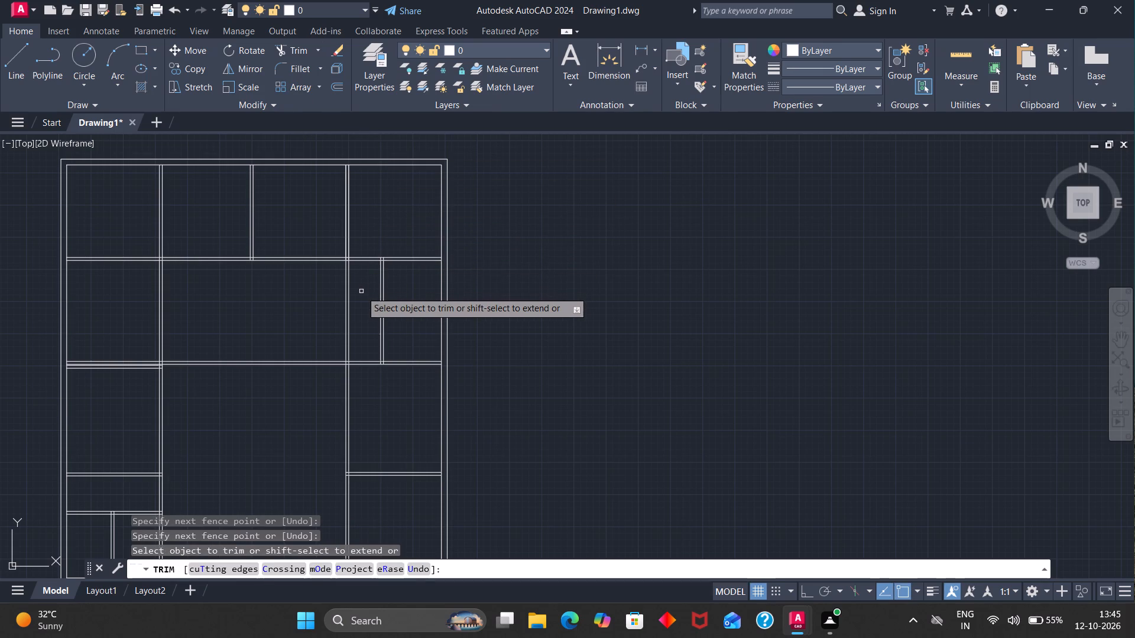
pyautogui.moveTo(361, 291); pyautogui.dragTo(319, 294)
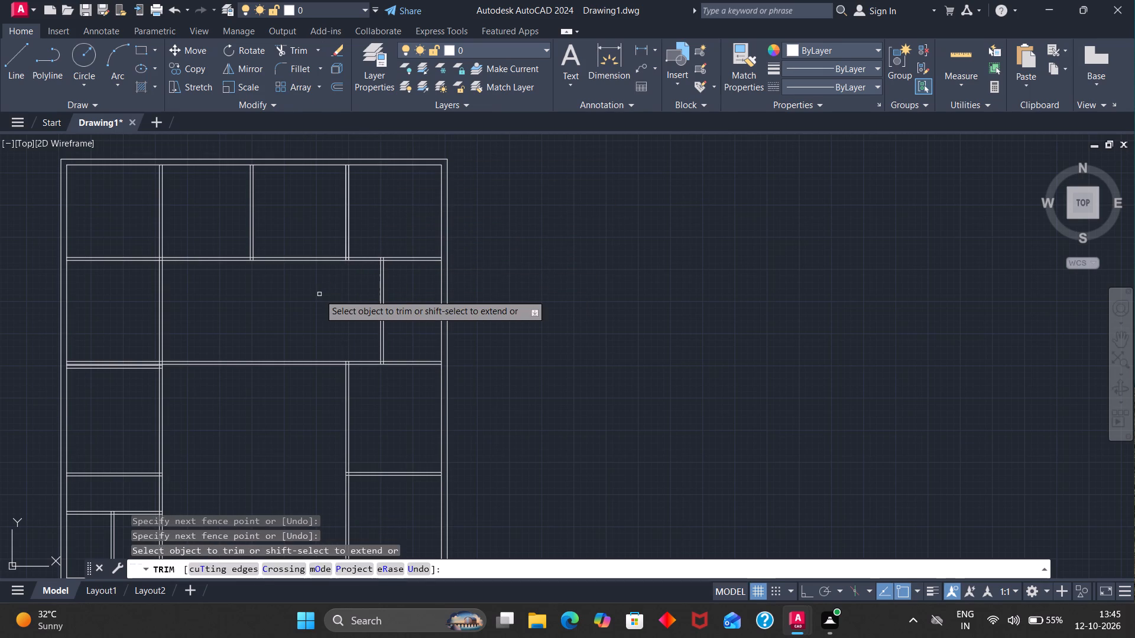
pyautogui.scroll(-2, 319, 294)
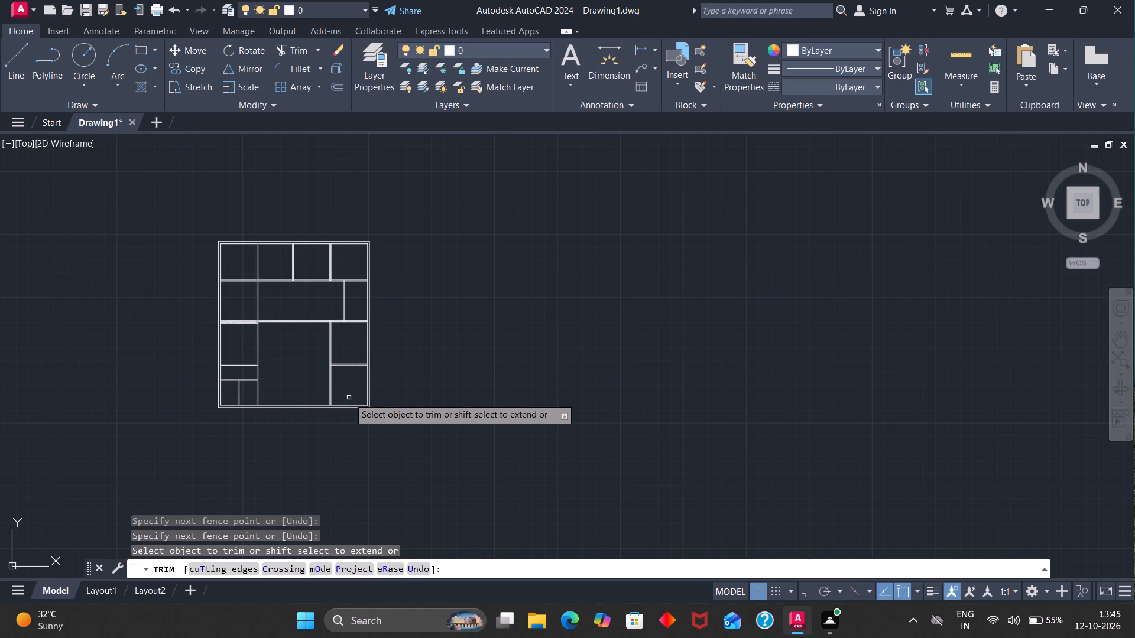
pyautogui.press('Escape')
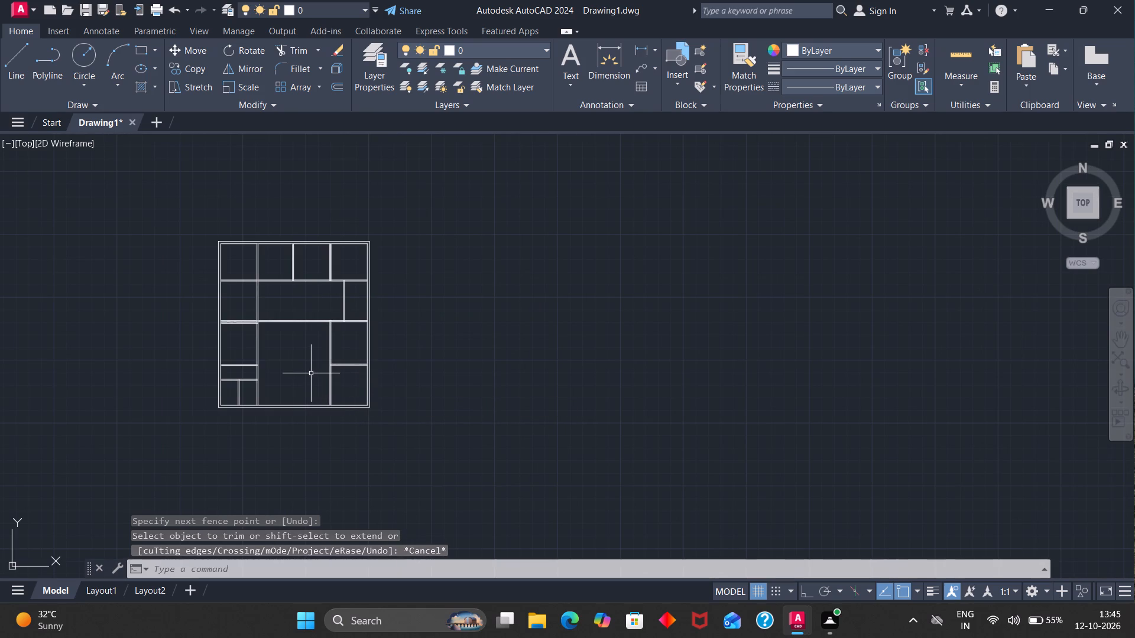
# Trim away the two redundant horizontal lines just below the middle partition, between the left outer wall and the left vertical partition.
pyautogui.scroll(3, 241, 327)
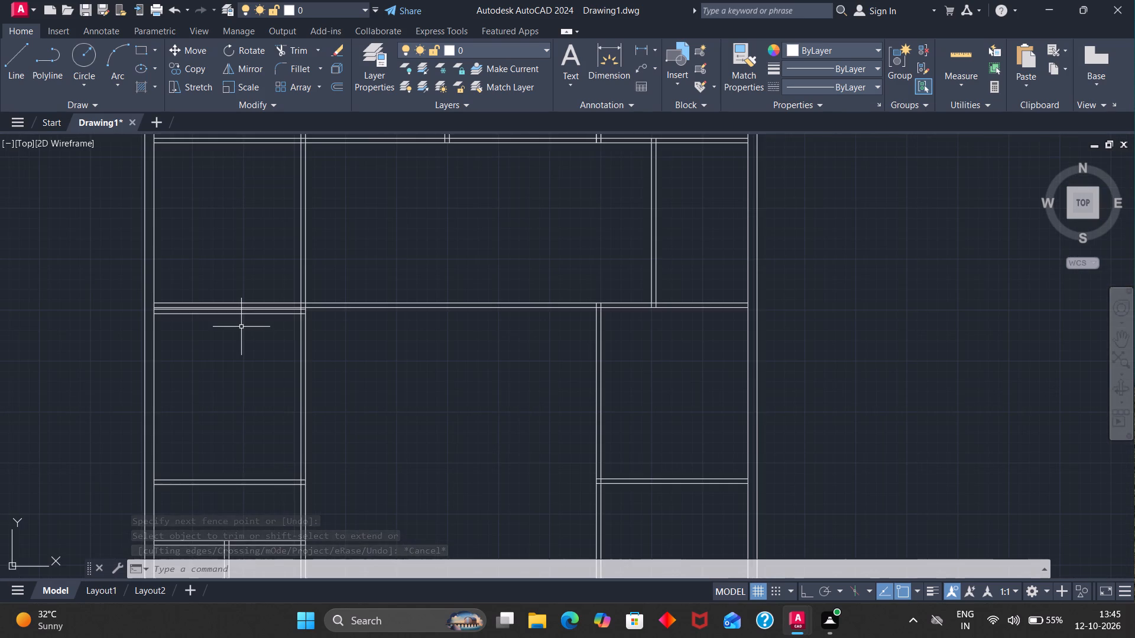
pyautogui.scroll(2, 241, 327)
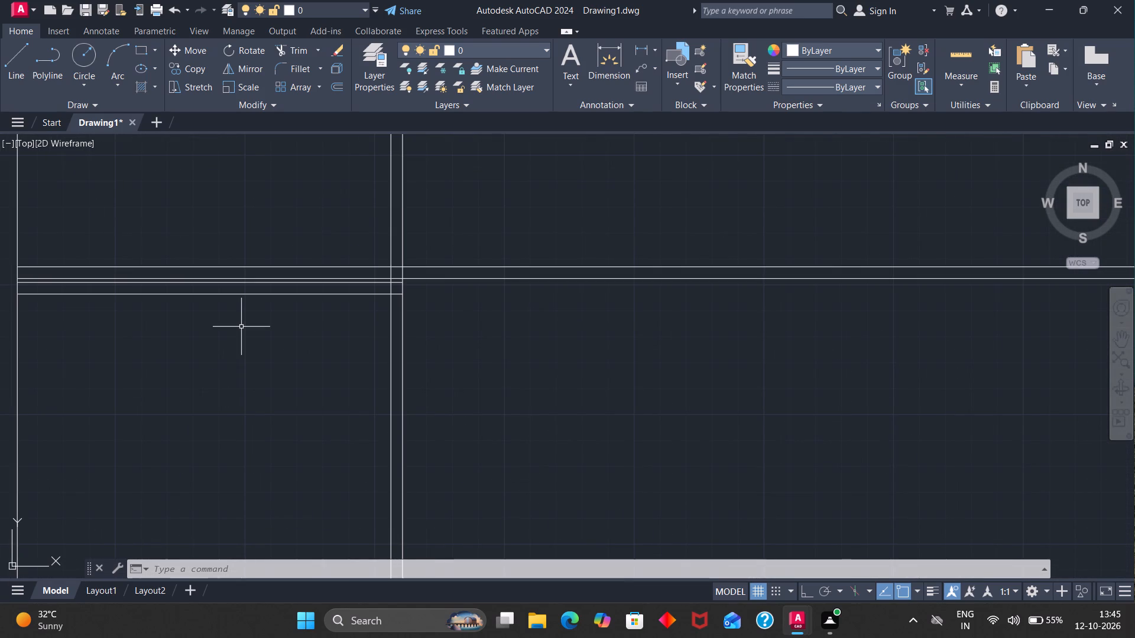
pyautogui.scroll(-2, 241, 327)
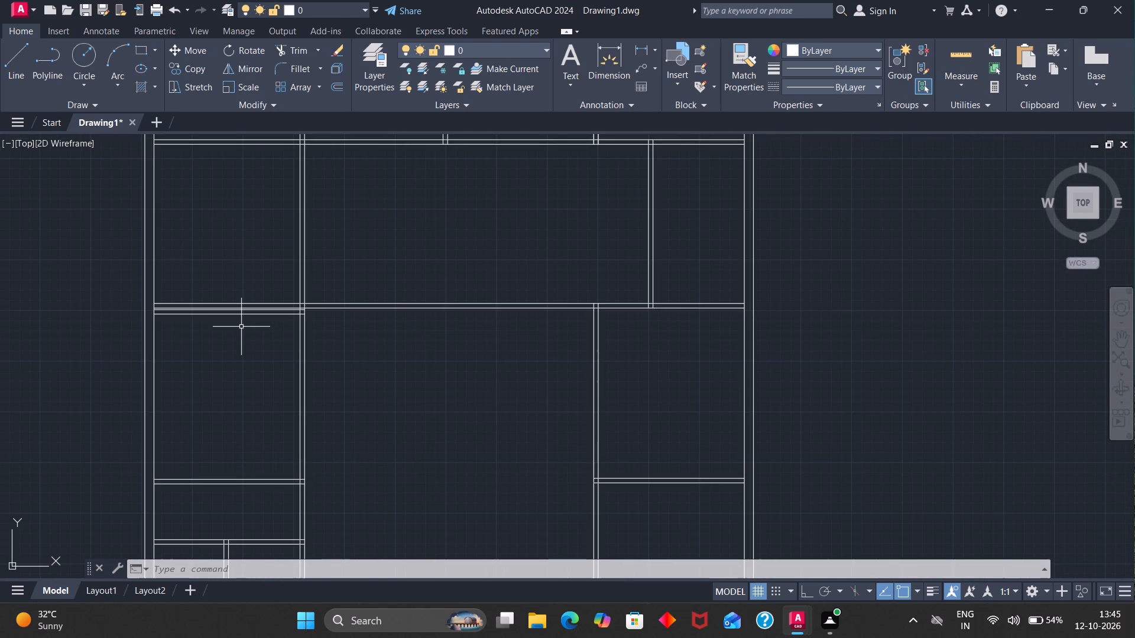
pyautogui.scroll(-1, 241, 327)
pyautogui.scroll(1, 241, 327)
pyautogui.scroll(-1, 241, 327)
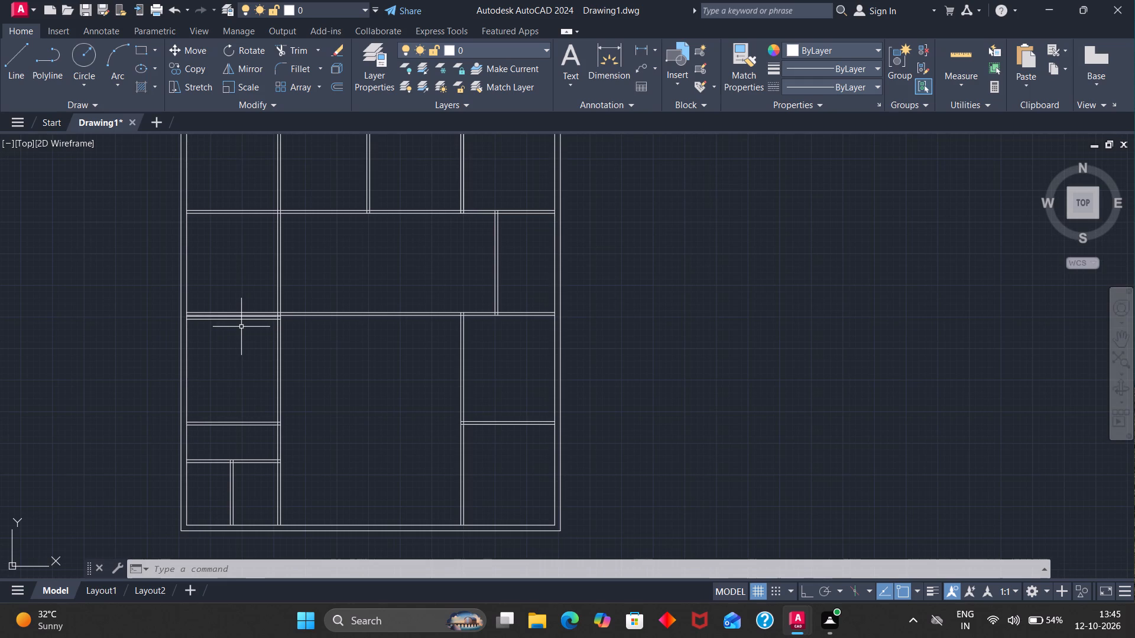
pyautogui.scroll(2, 241, 327)
pyautogui.scroll(-1, 241, 327)
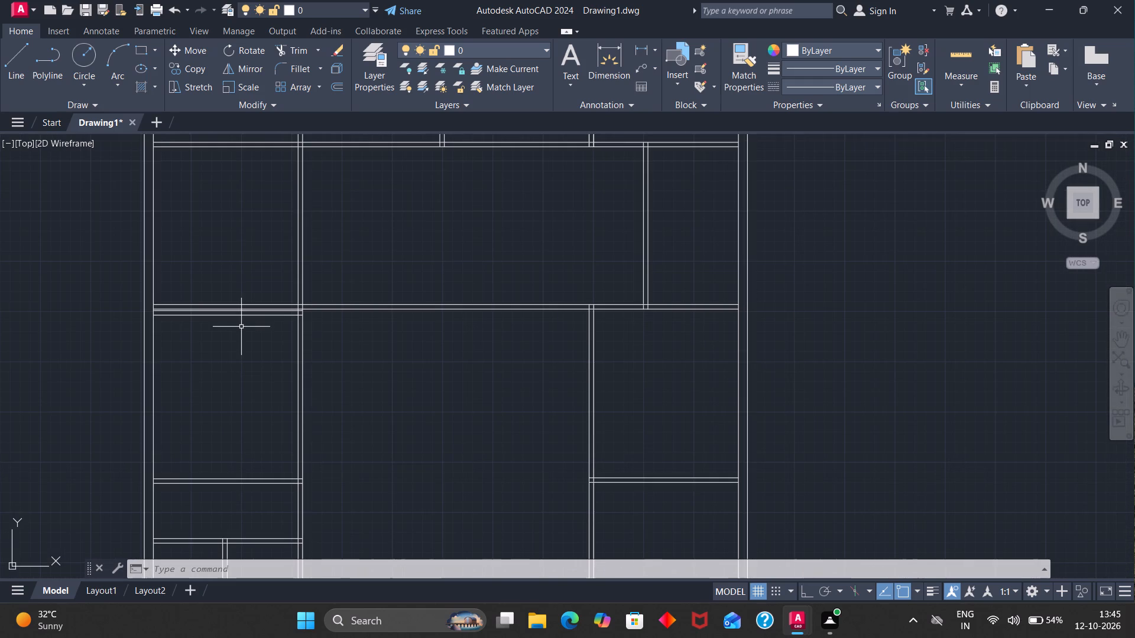
pyautogui.scroll(-1, 241, 327)
pyautogui.scroll(3, 241, 327)
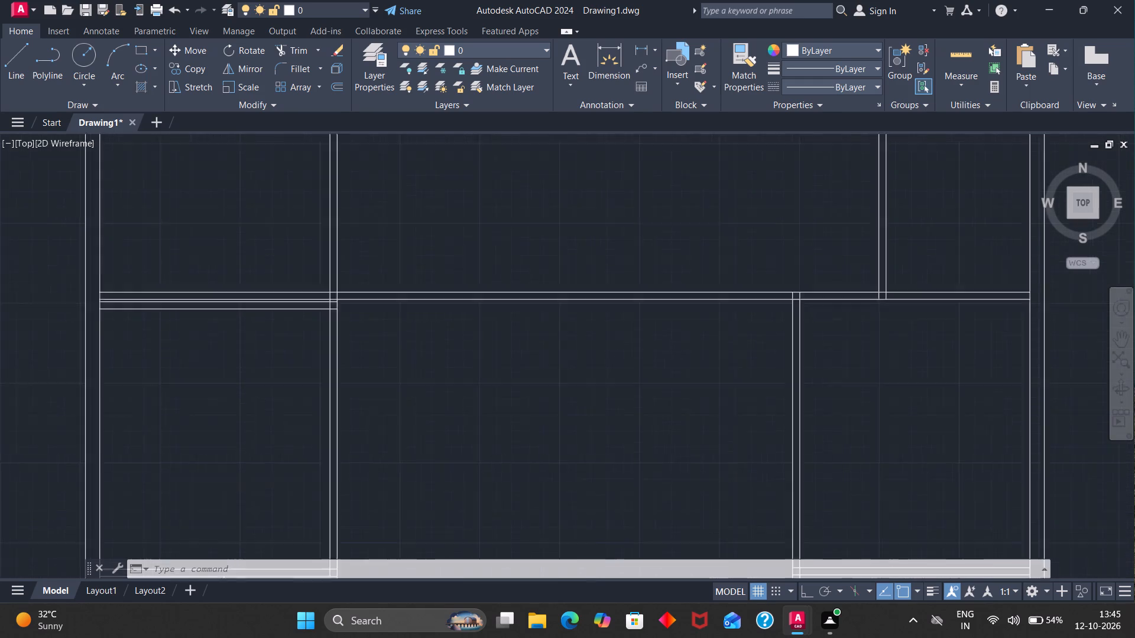
pyautogui.scroll(1, 241, 327)
pyautogui.click(286, 48)
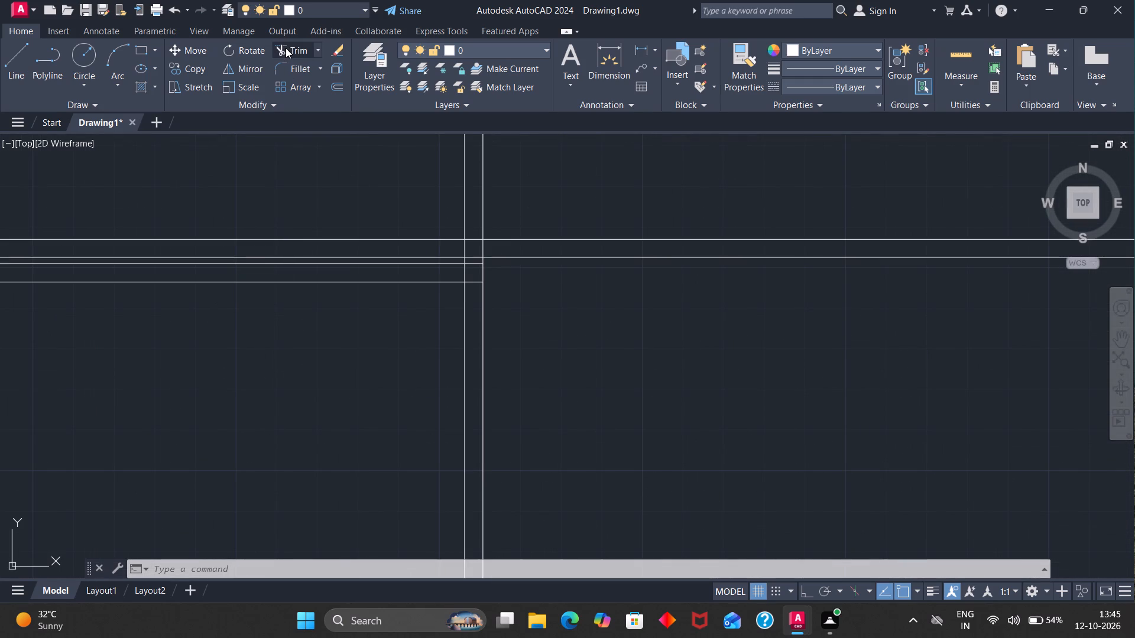
pyautogui.click(446, 263)
pyautogui.click(440, 282)
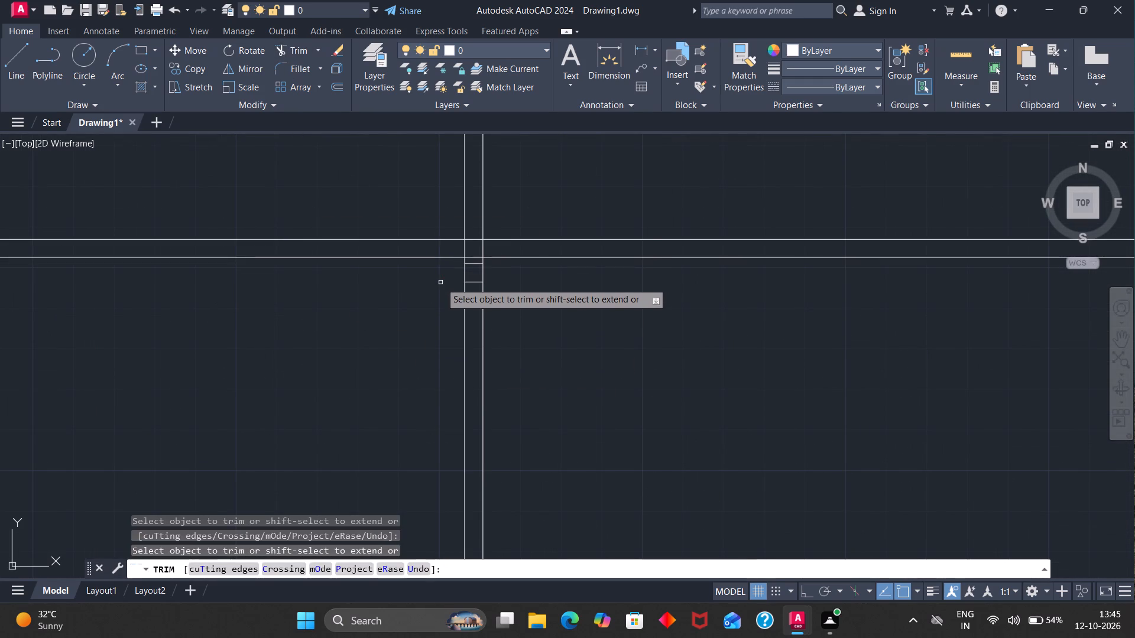
# Trim both lines of the middle horizontal partition across the central space between the left and right vertical partitions.
pyautogui.scroll(-3, 440, 282)
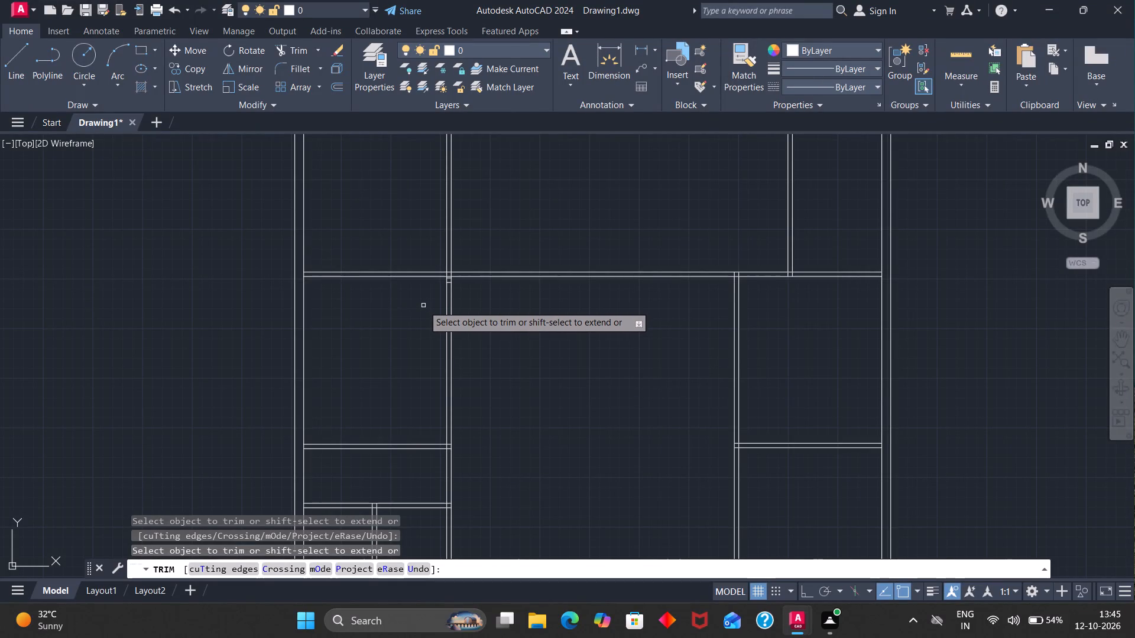
pyautogui.moveTo(507, 232); pyautogui.dragTo(505, 297)
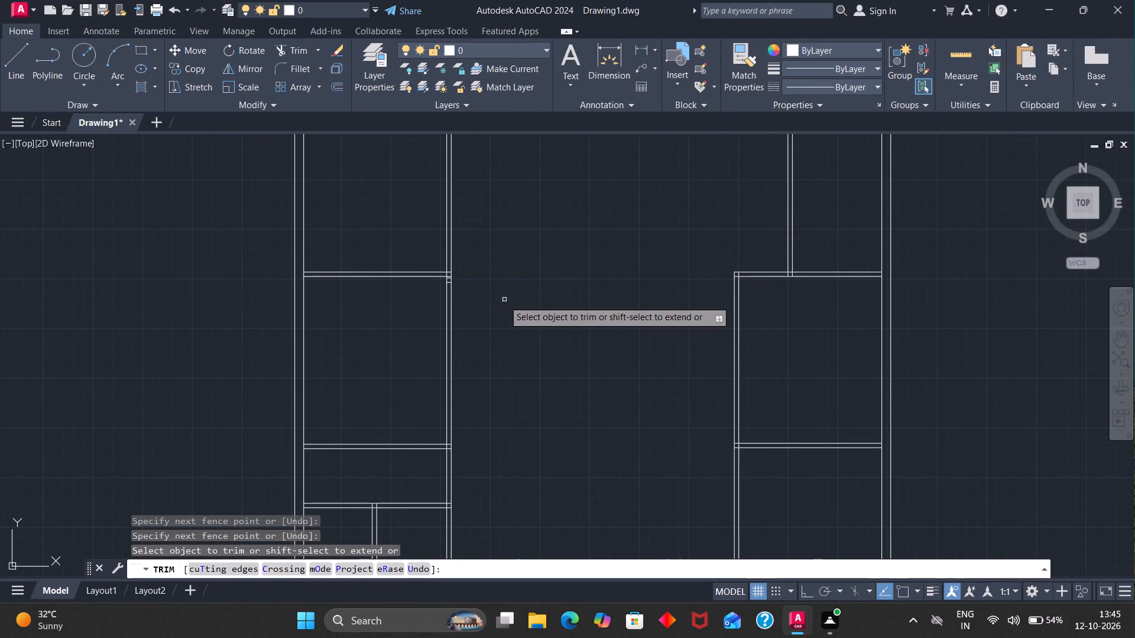
pyautogui.scroll(-3, 502, 302)
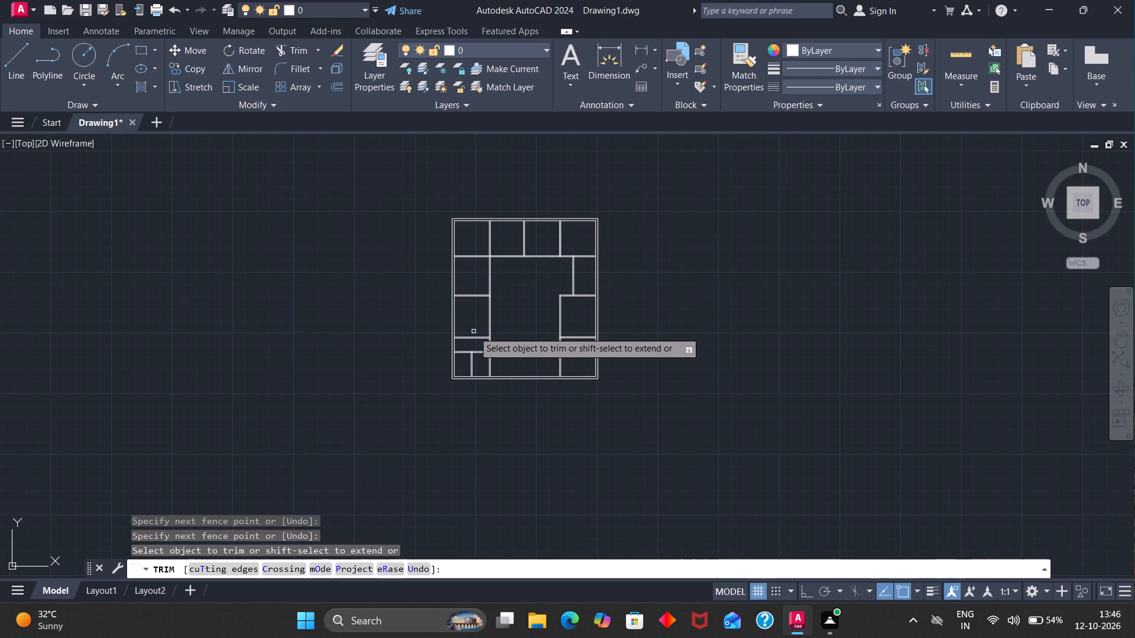
pyautogui.press('Escape')
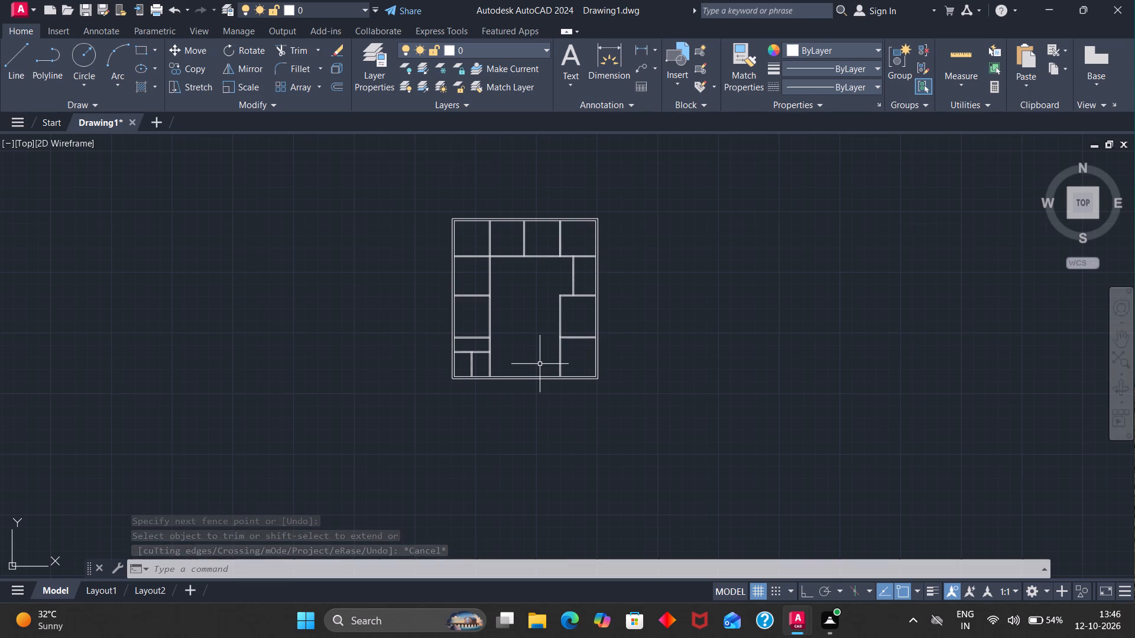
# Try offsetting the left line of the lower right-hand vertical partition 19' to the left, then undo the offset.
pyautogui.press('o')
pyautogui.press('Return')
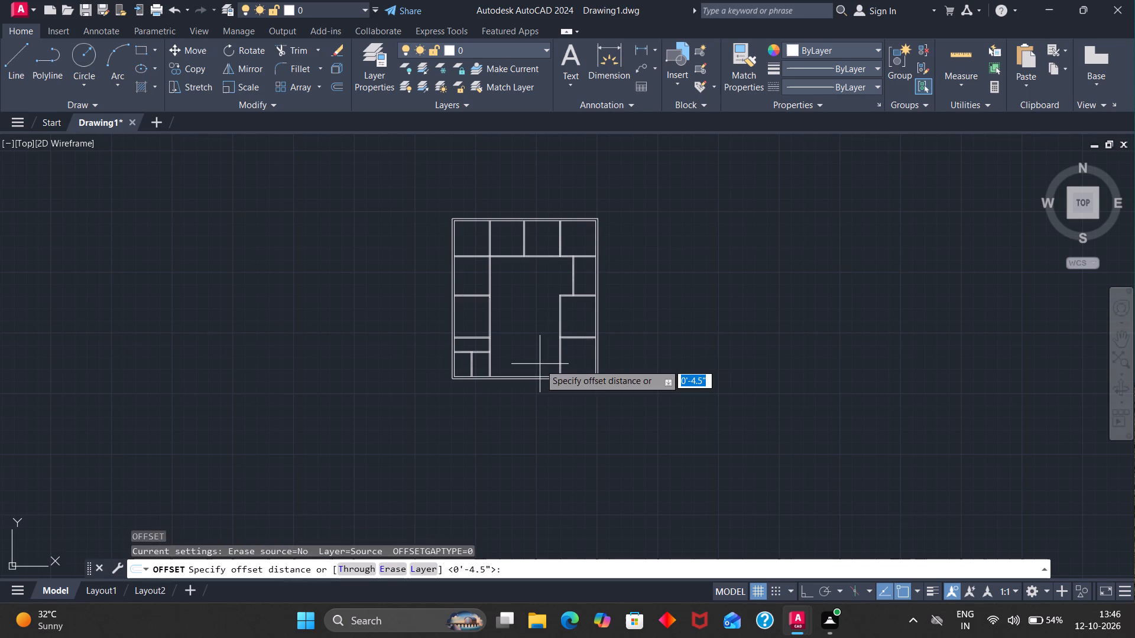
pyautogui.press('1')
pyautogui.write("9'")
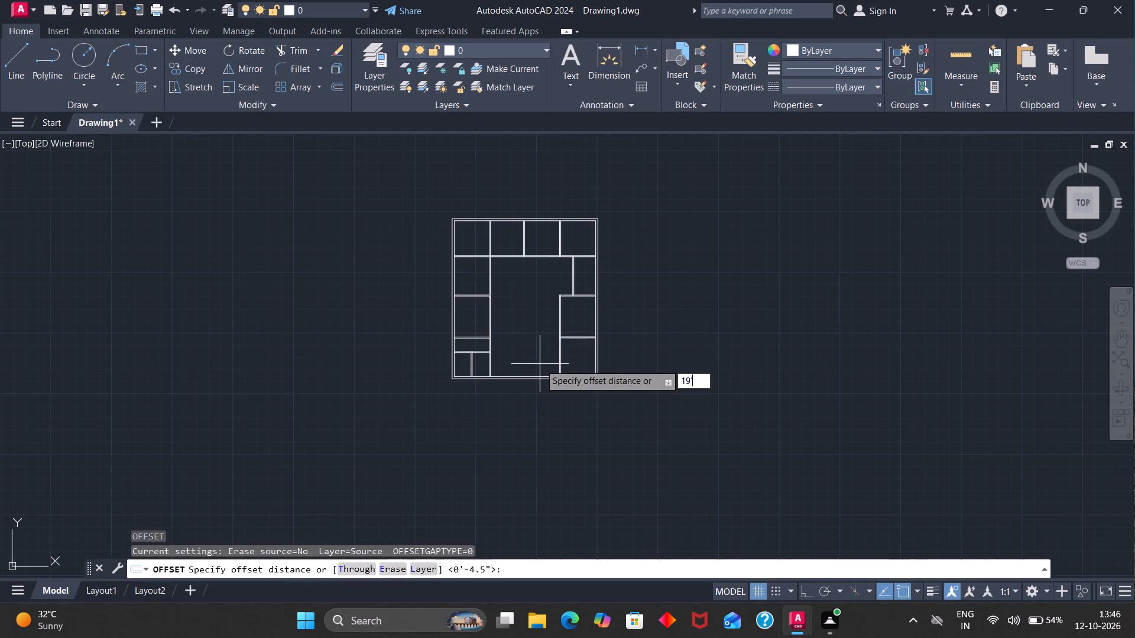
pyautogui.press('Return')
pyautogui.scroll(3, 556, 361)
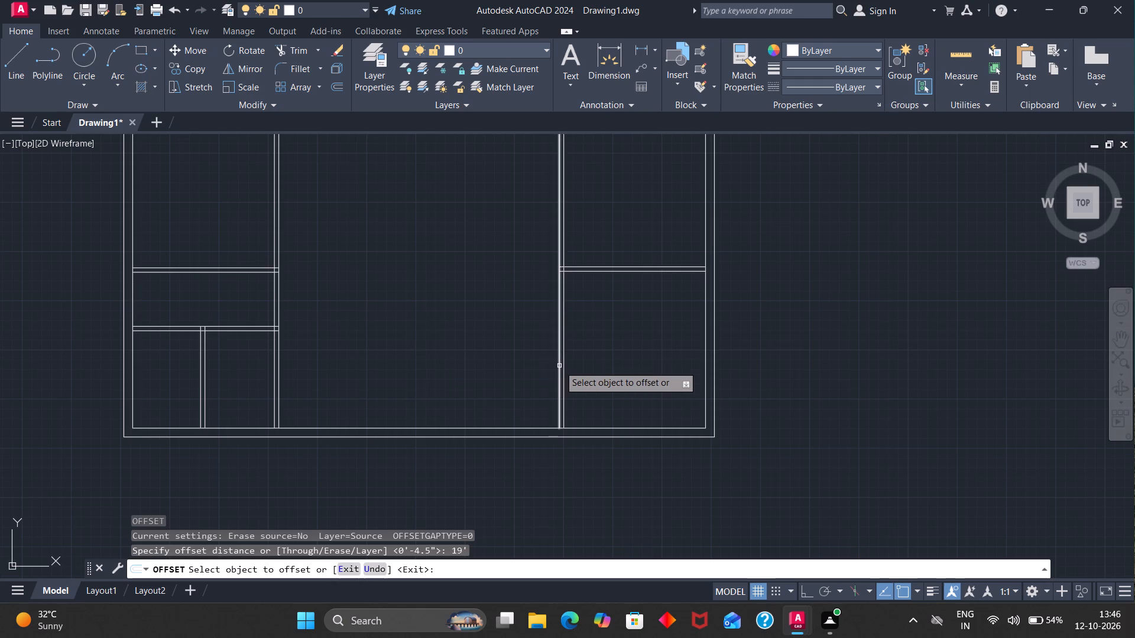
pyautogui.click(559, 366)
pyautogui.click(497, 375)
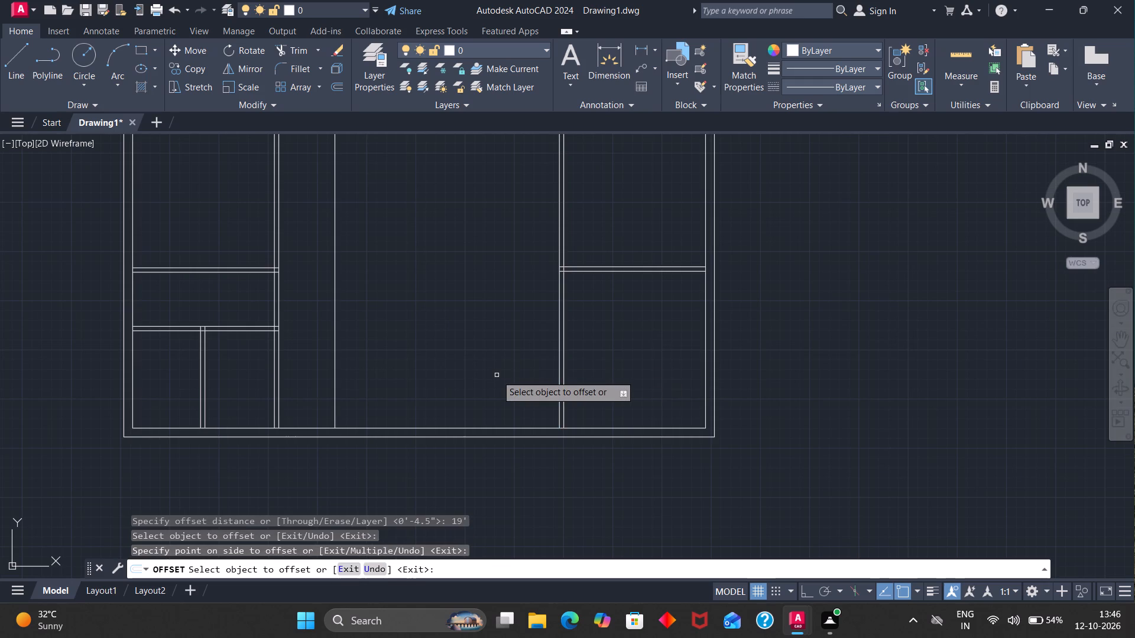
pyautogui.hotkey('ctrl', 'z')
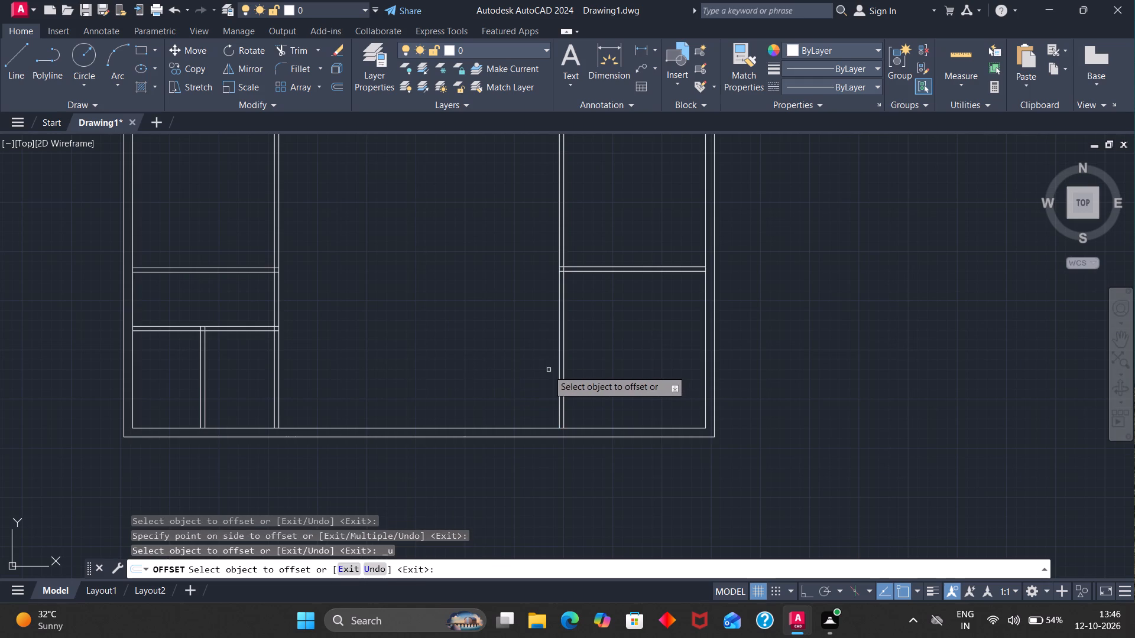
# Offset the left line of the lower right-hand vertical partition 13' to the left, and offset the copy 4.5" left to form a partition.
pyautogui.click(559, 365)
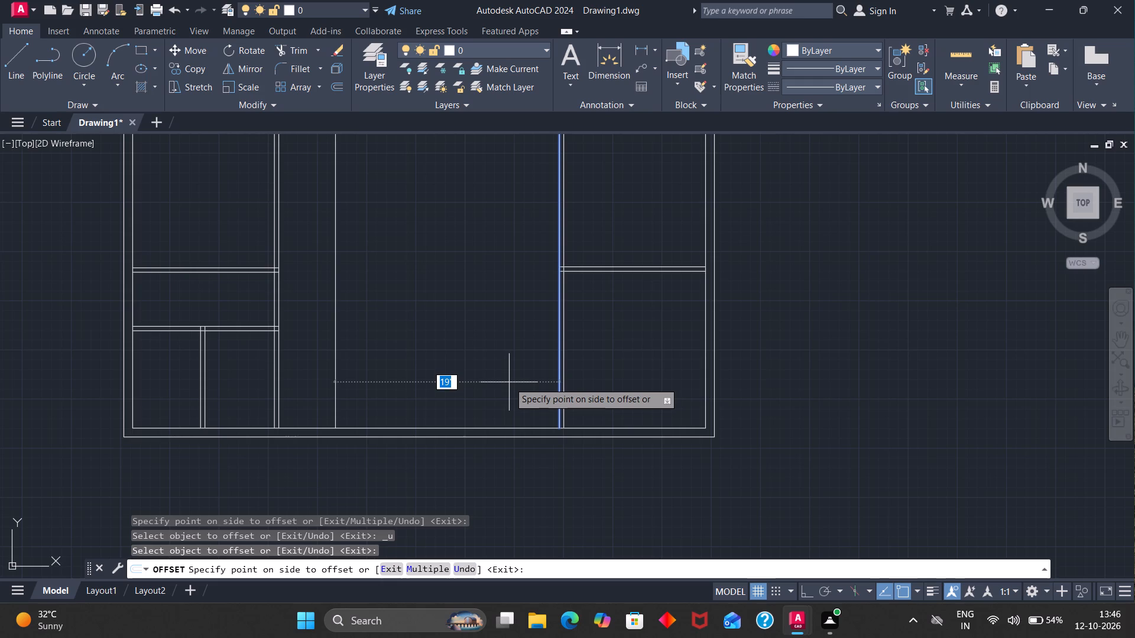
pyautogui.write('13')
pyautogui.press("'")
pyautogui.press('Return')
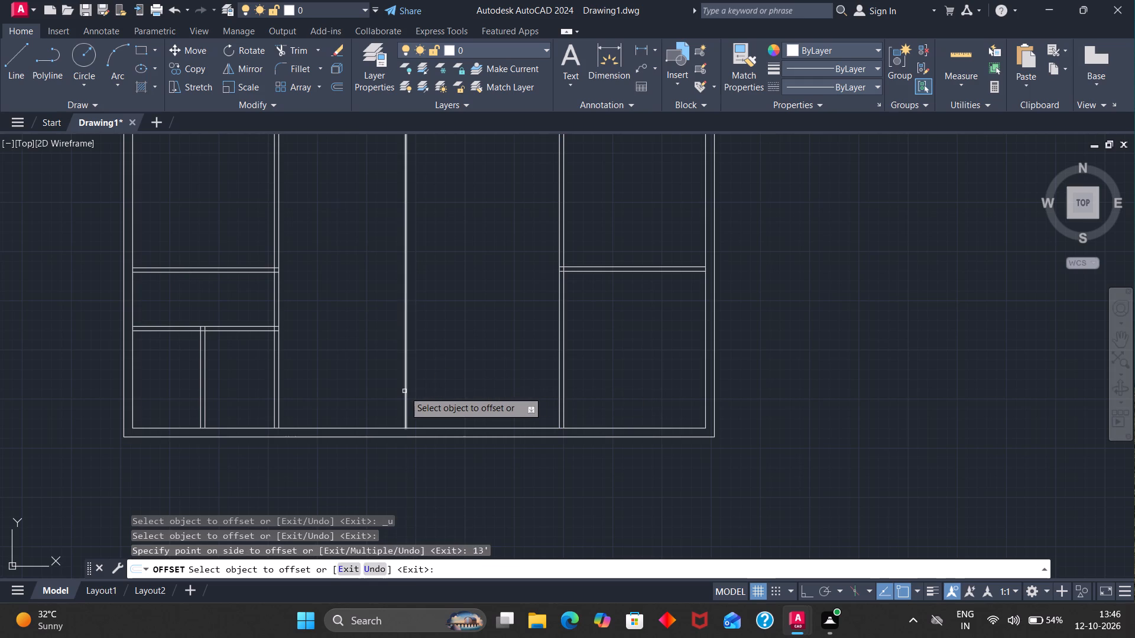
pyautogui.click(404, 391)
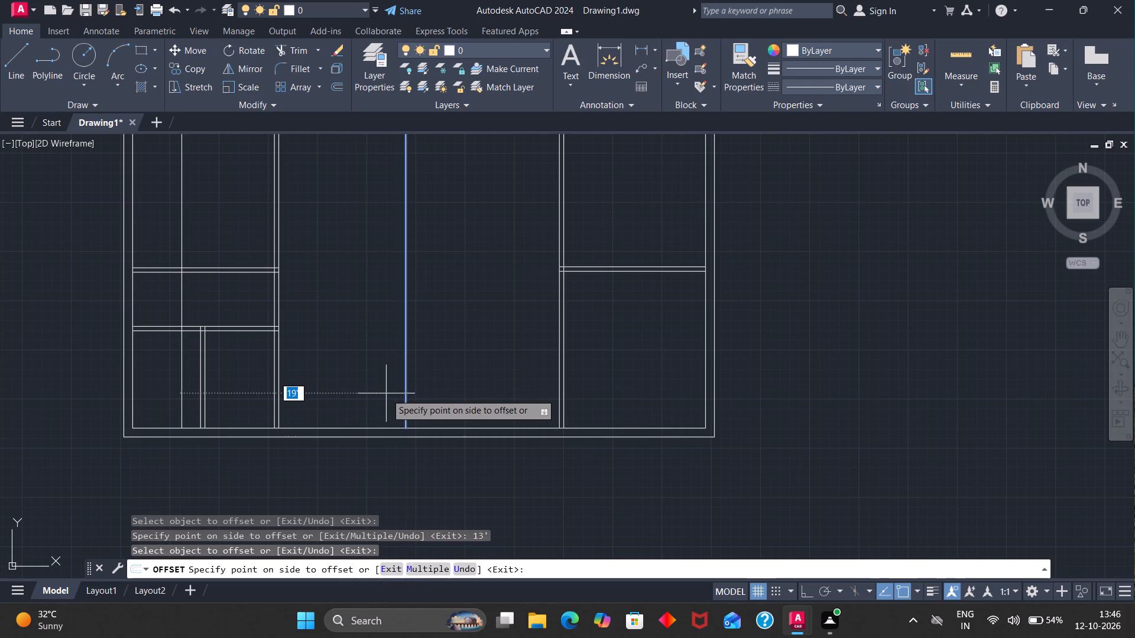
pyautogui.write('4.5')
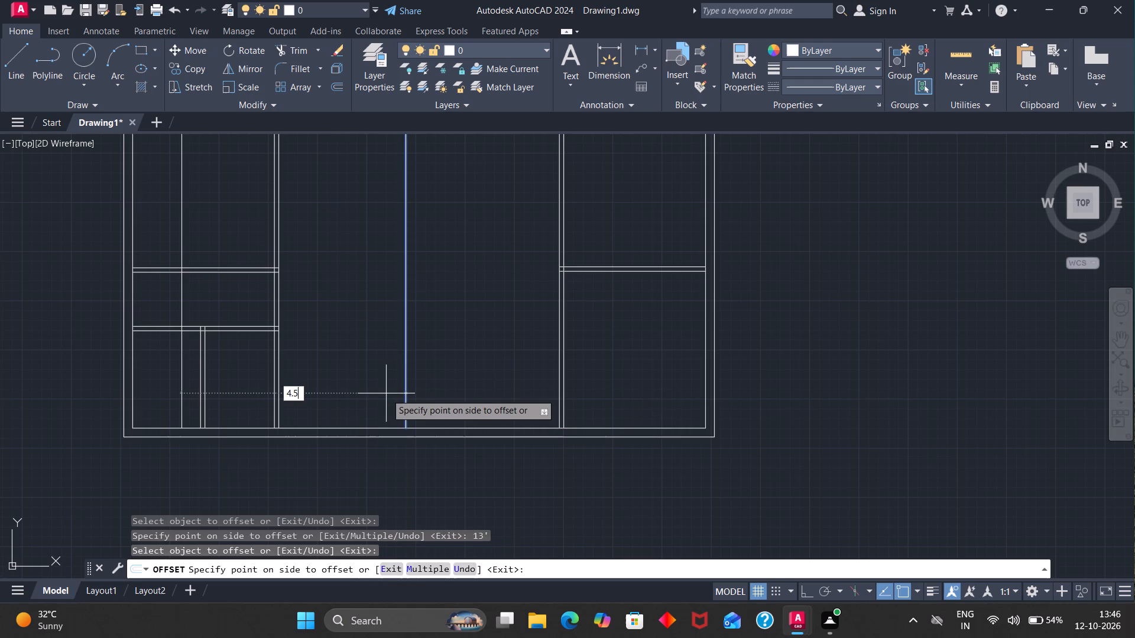
pyautogui.press('Return')
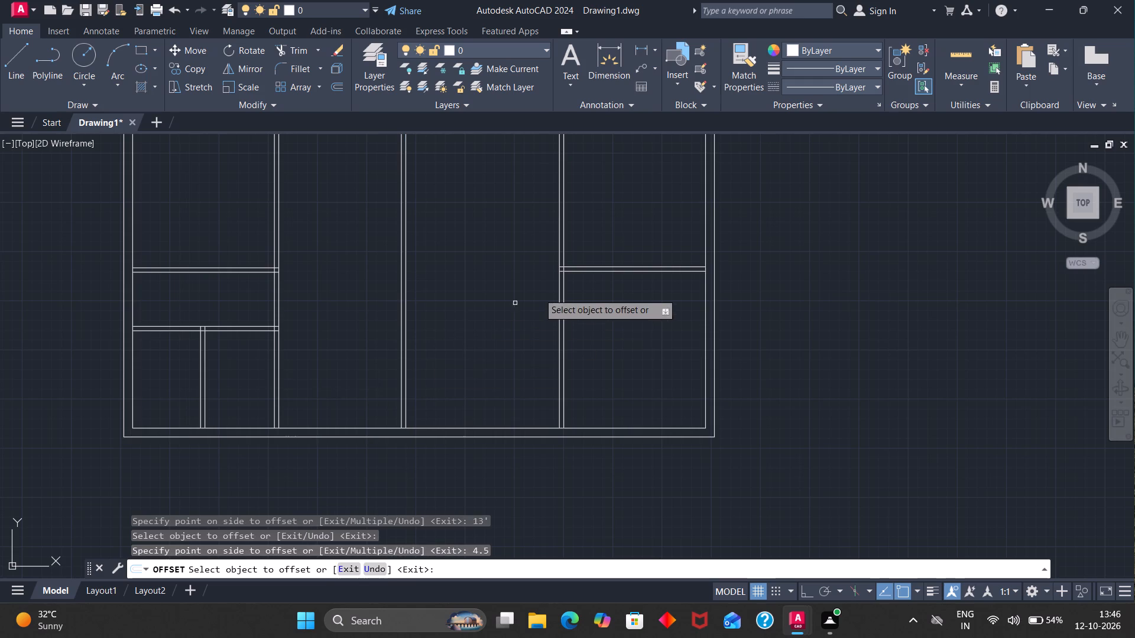
# Offset the bottom wall's inner line 13' upward, and offset the copy 4.5" downward to form a horizontal partition.
pyautogui.click(472, 427)
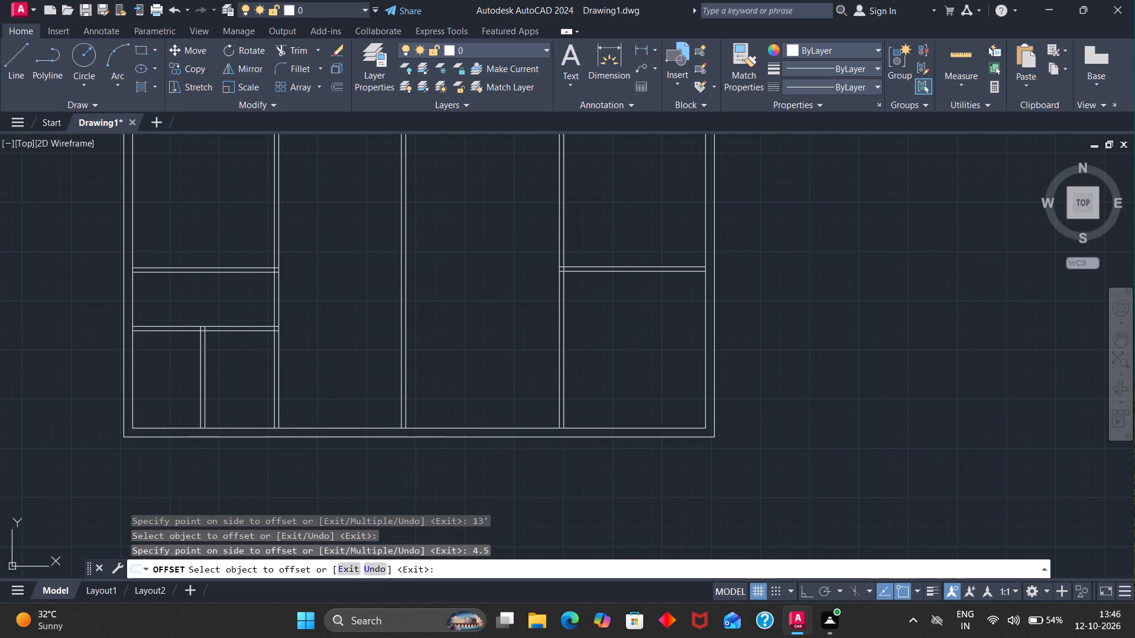
pyautogui.write('13')
pyautogui.press("'")
pyautogui.press('Return')
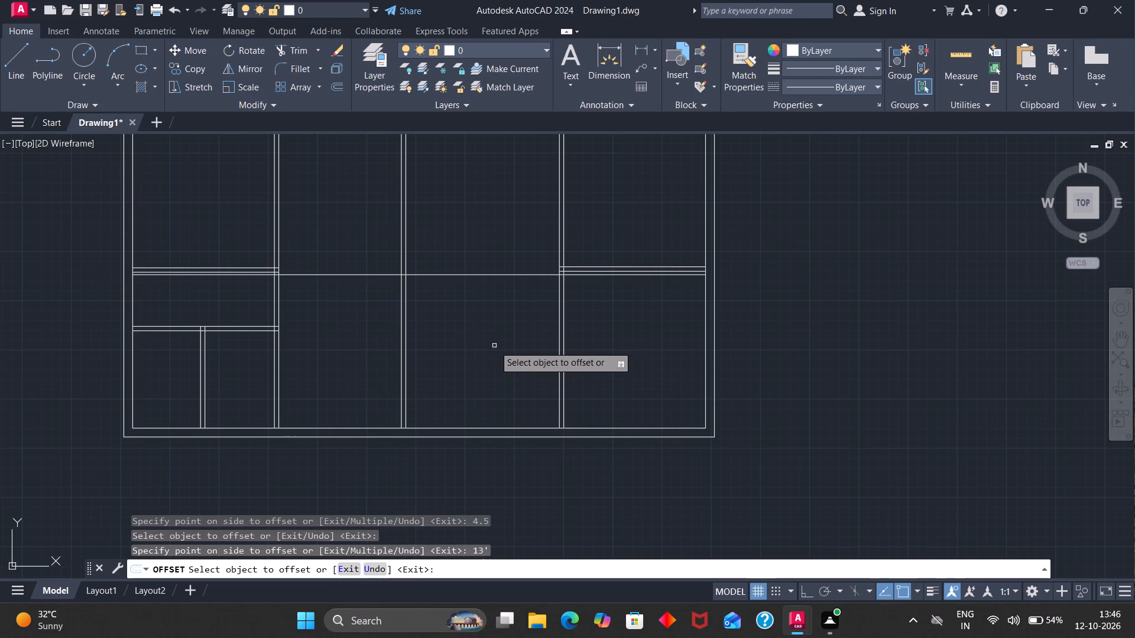
pyautogui.click(510, 273)
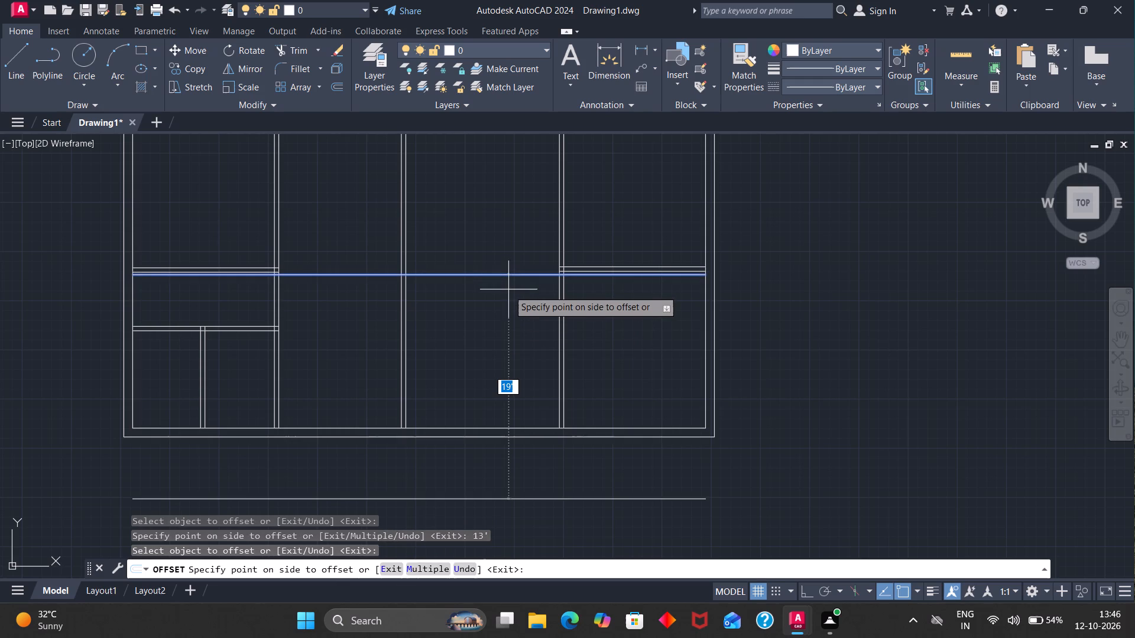
pyautogui.press('4')
pyautogui.press('.')
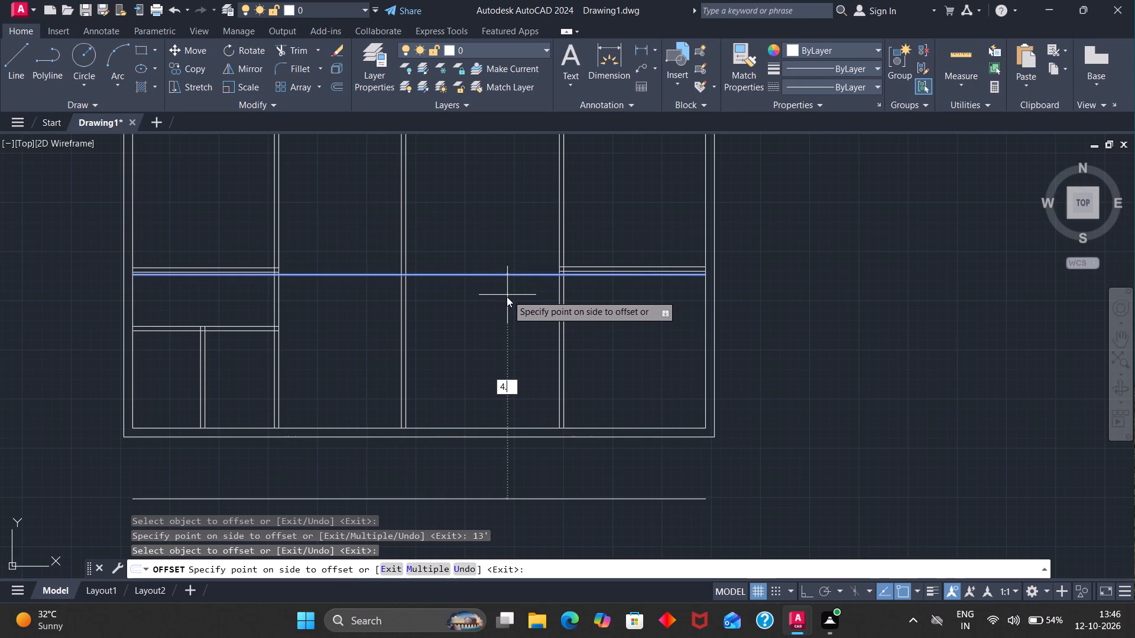
pyautogui.press('5')
pyautogui.press('Return')
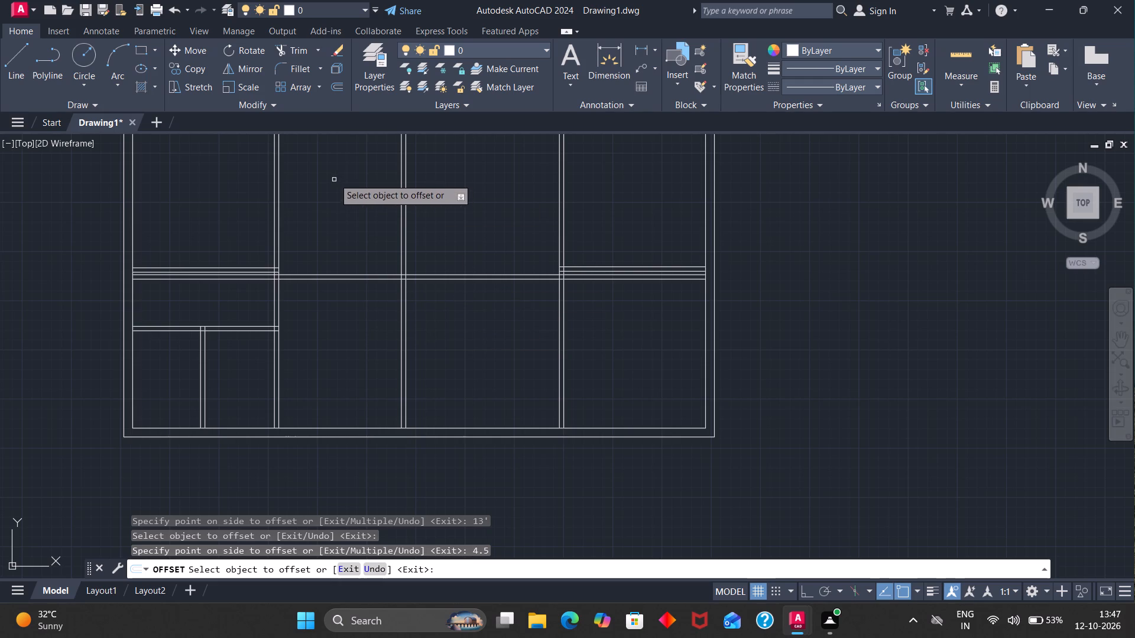
# Trim both lines of the new horizontal partition left of the new vertical partition, using that partition's left line as cutting edge.
pyautogui.click(298, 48)
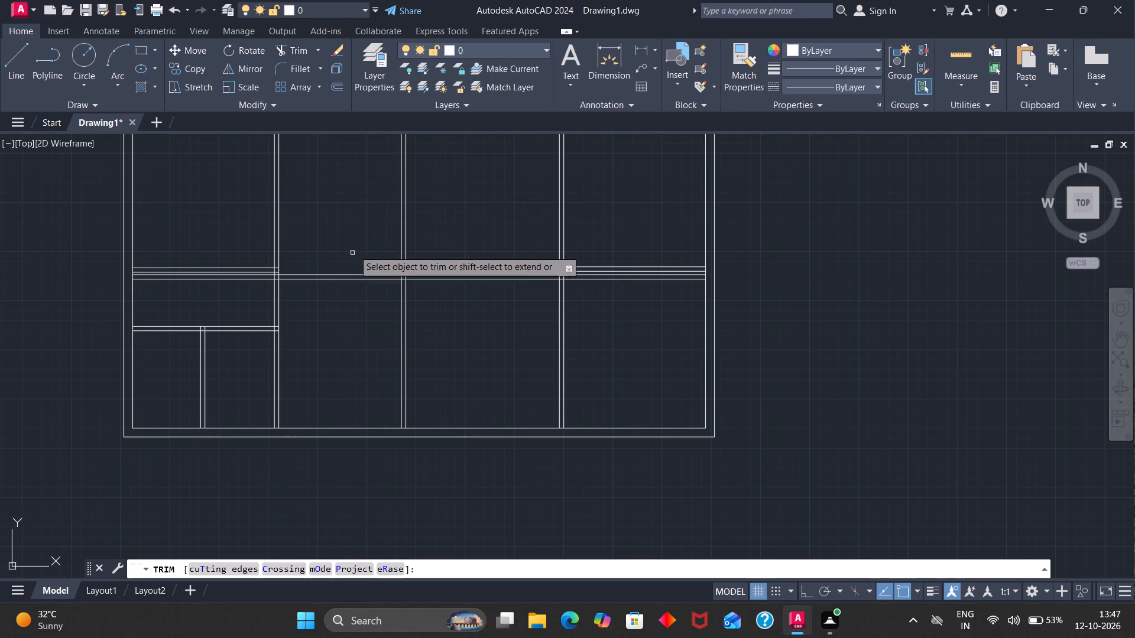
pyautogui.click(216, 569)
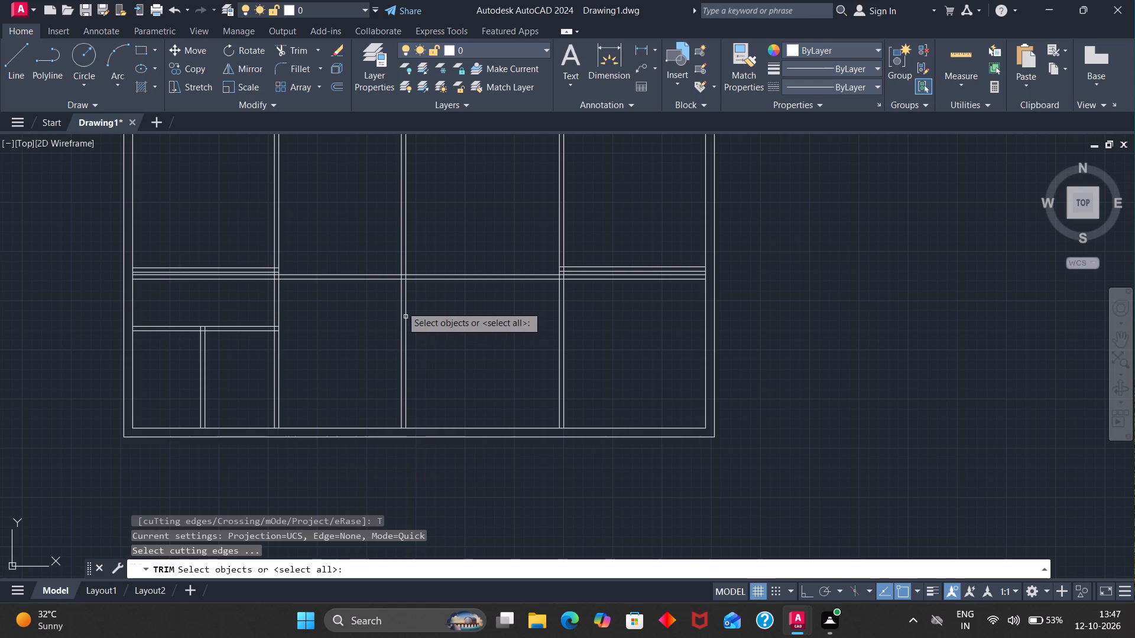
pyautogui.click(400, 292)
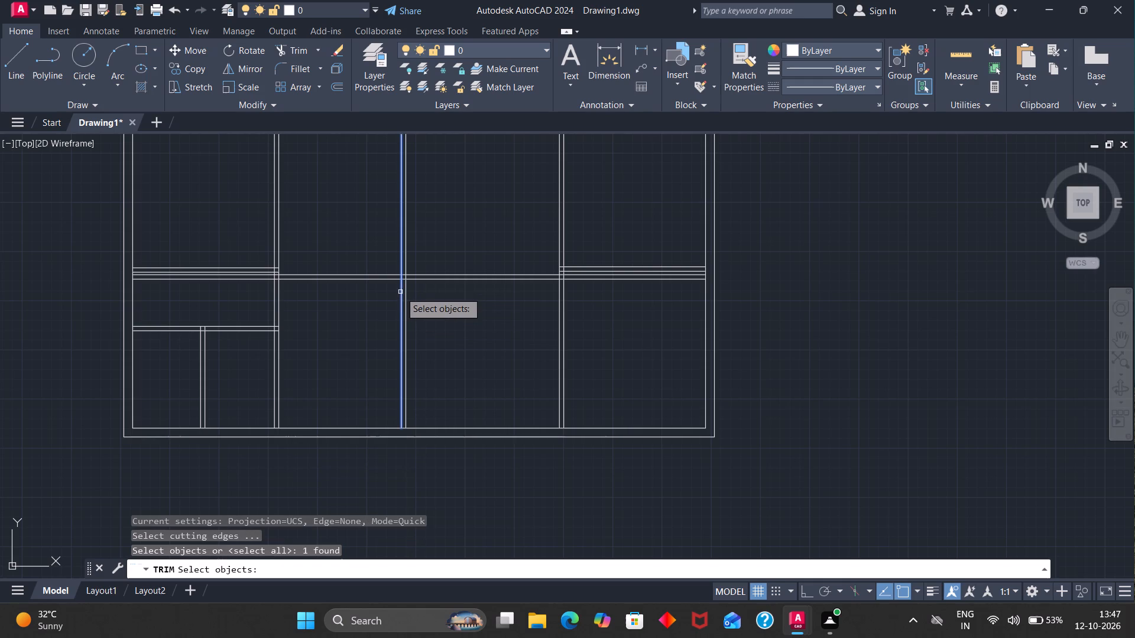
pyautogui.press('Return')
pyautogui.moveTo(362, 249); pyautogui.dragTo(361, 313)
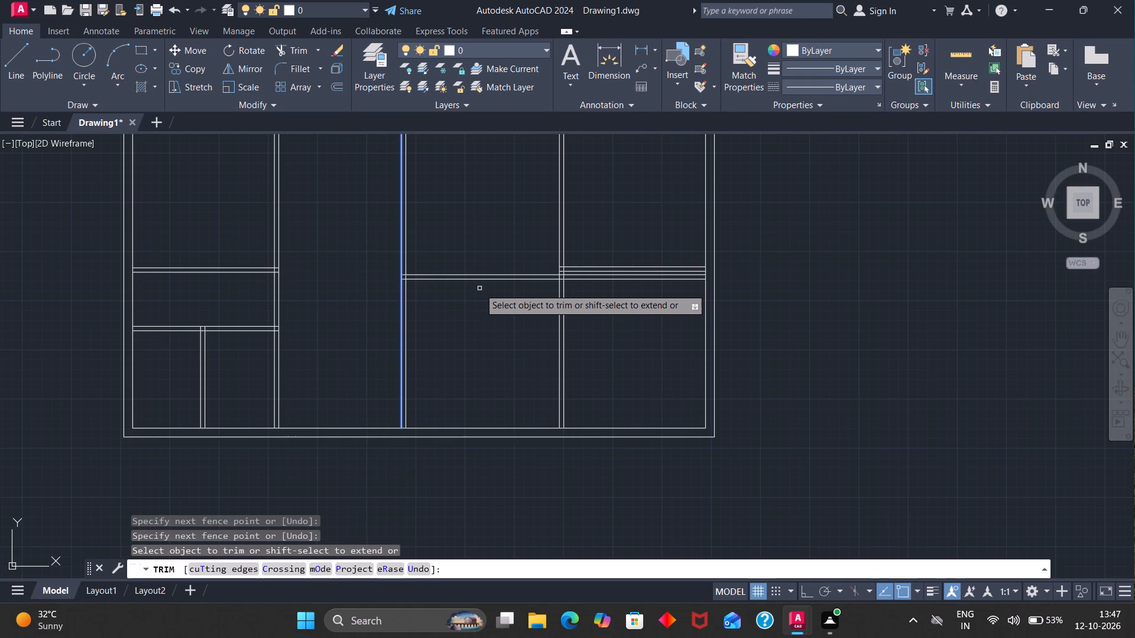
pyautogui.press('Escape')
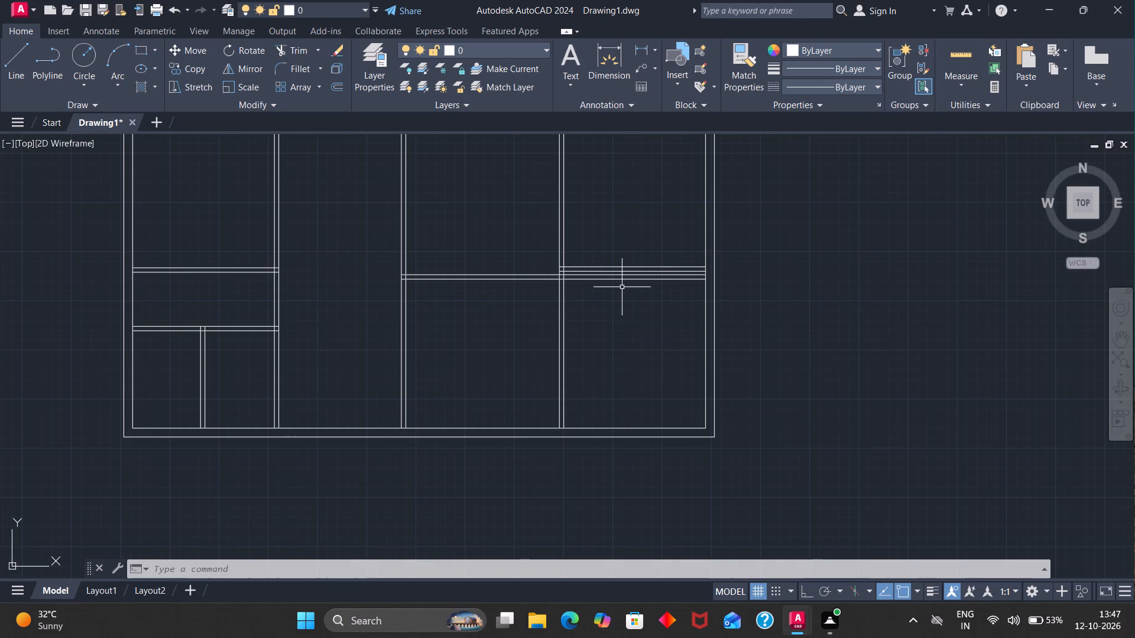
# Trim away the lower pair of closely spaced horizontal partition lines at lower right, including their stubs inside the vertical partitions.
pyautogui.scroll(2, 622, 287)
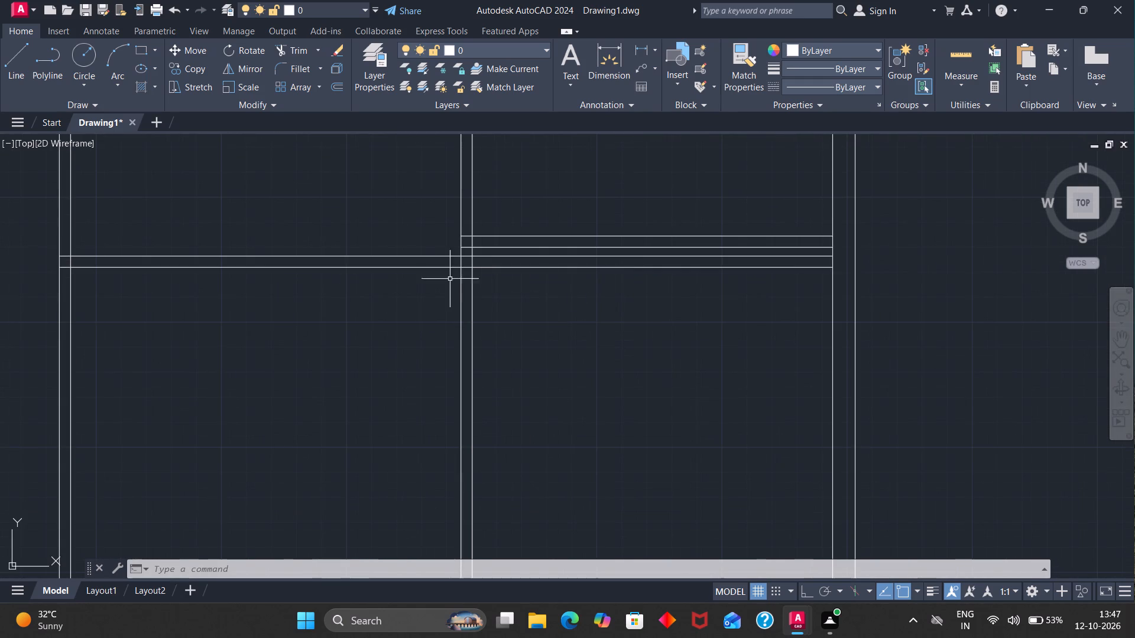
pyautogui.click(299, 48)
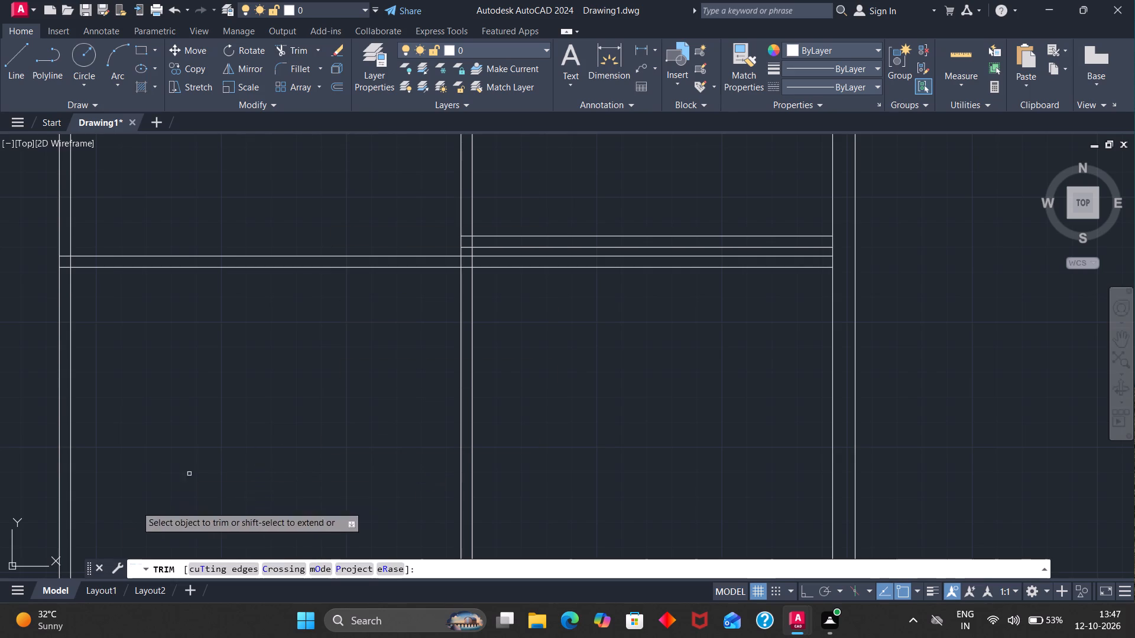
pyautogui.moveTo(367, 214); pyautogui.dragTo(348, 343)
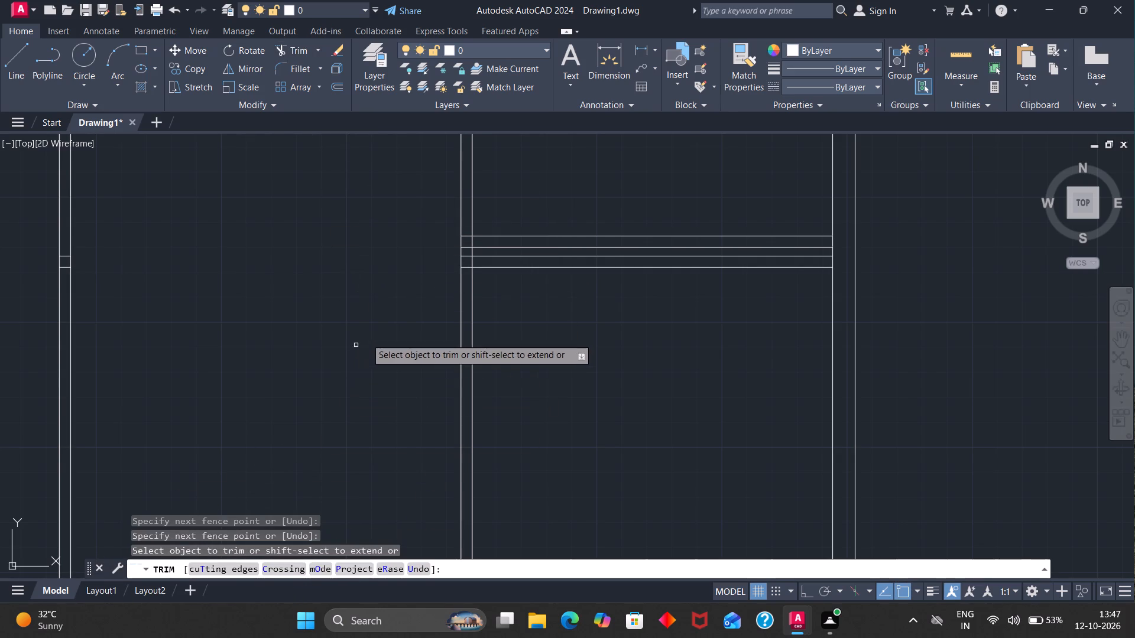
pyautogui.scroll(6, 474, 263)
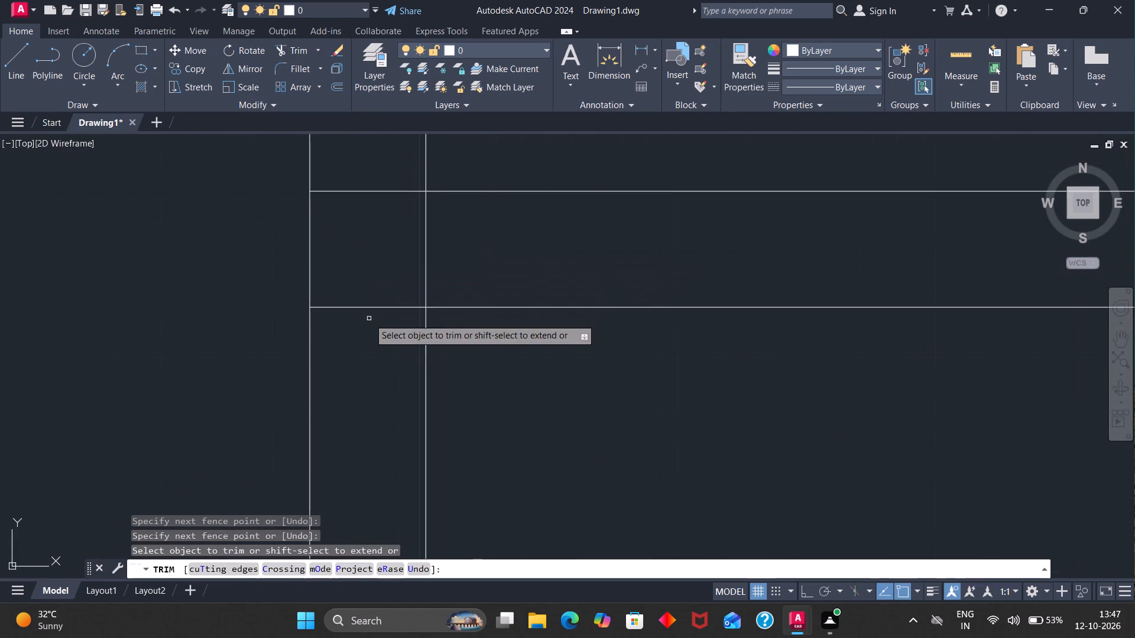
pyautogui.moveTo(369, 318); pyautogui.dragTo(380, 180)
pyautogui.moveTo(480, 178); pyautogui.dragTo(485, 373)
pyautogui.scroll(-7, 498, 340)
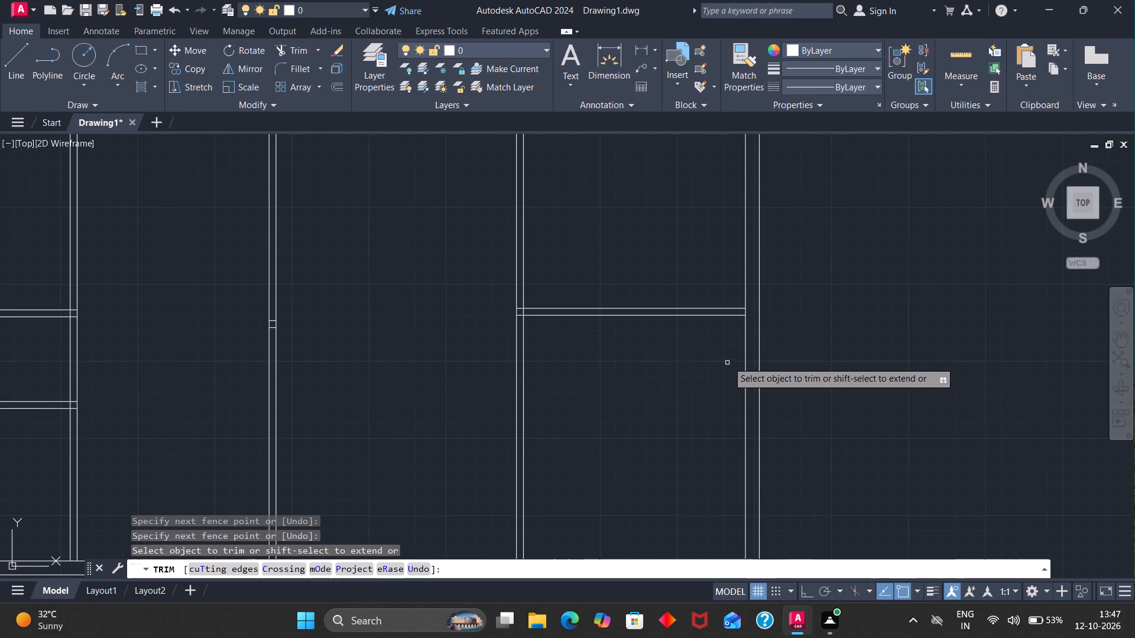
pyautogui.scroll(3, 273, 330)
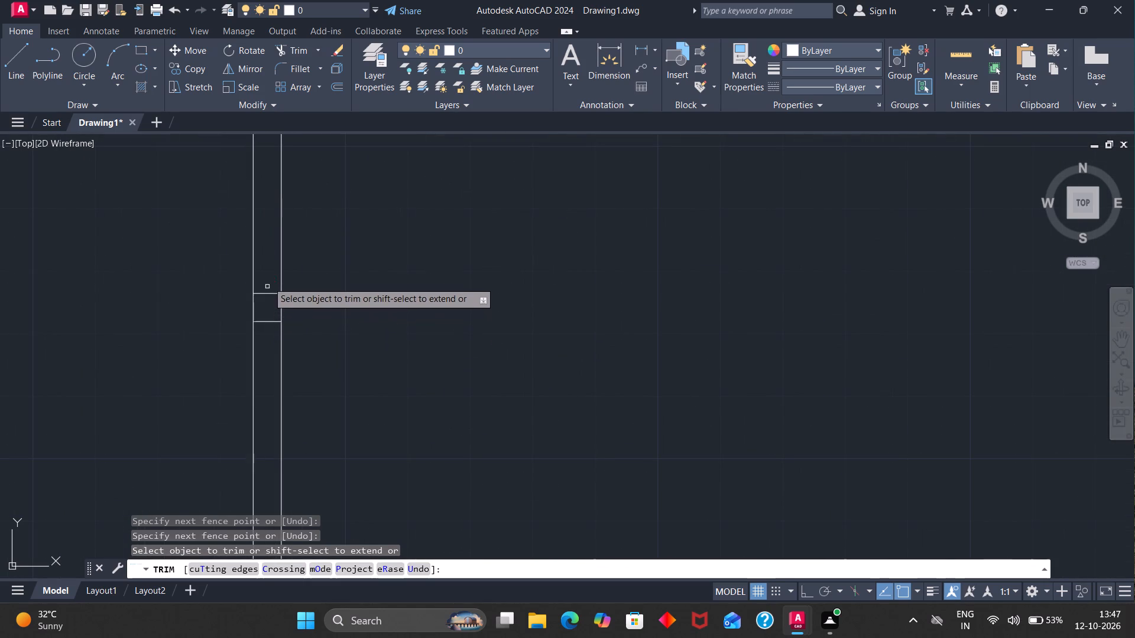
pyautogui.moveTo(268, 281); pyautogui.dragTo(270, 336)
pyautogui.scroll(-3, 270, 336)
pyautogui.scroll(-2, 423, 292)
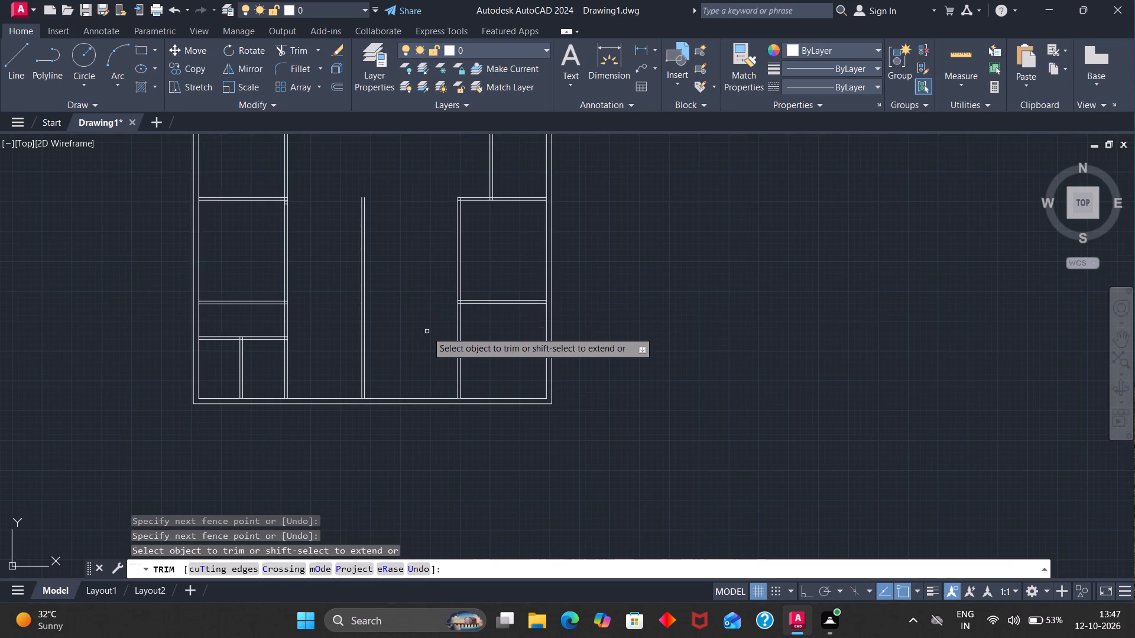
pyautogui.scroll(2, 427, 331)
pyautogui.press('Escape')
# Extend both lines of the remaining lower-right horizontal partition left to the near line of the middle vertical partition.
pyautogui.press('e')
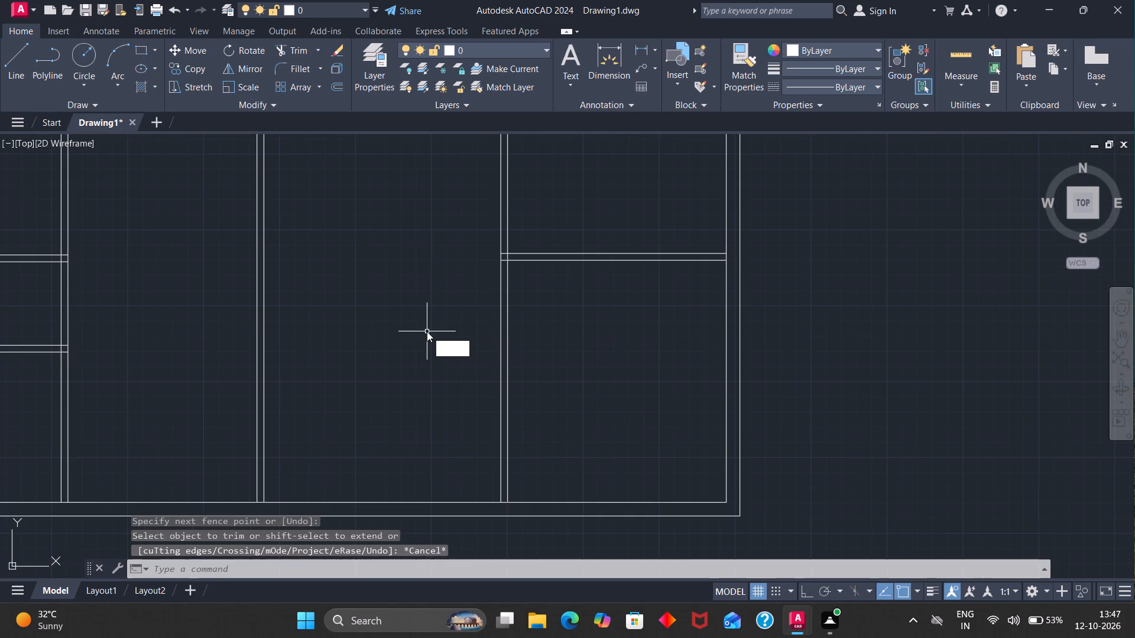
pyautogui.press('x')
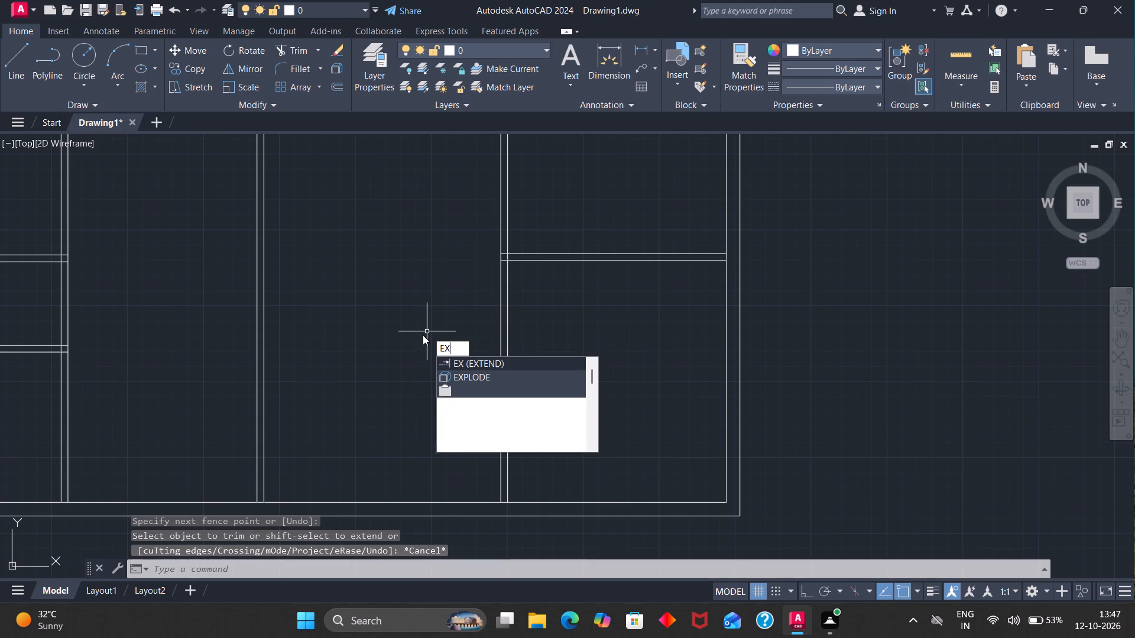
pyautogui.press('Return')
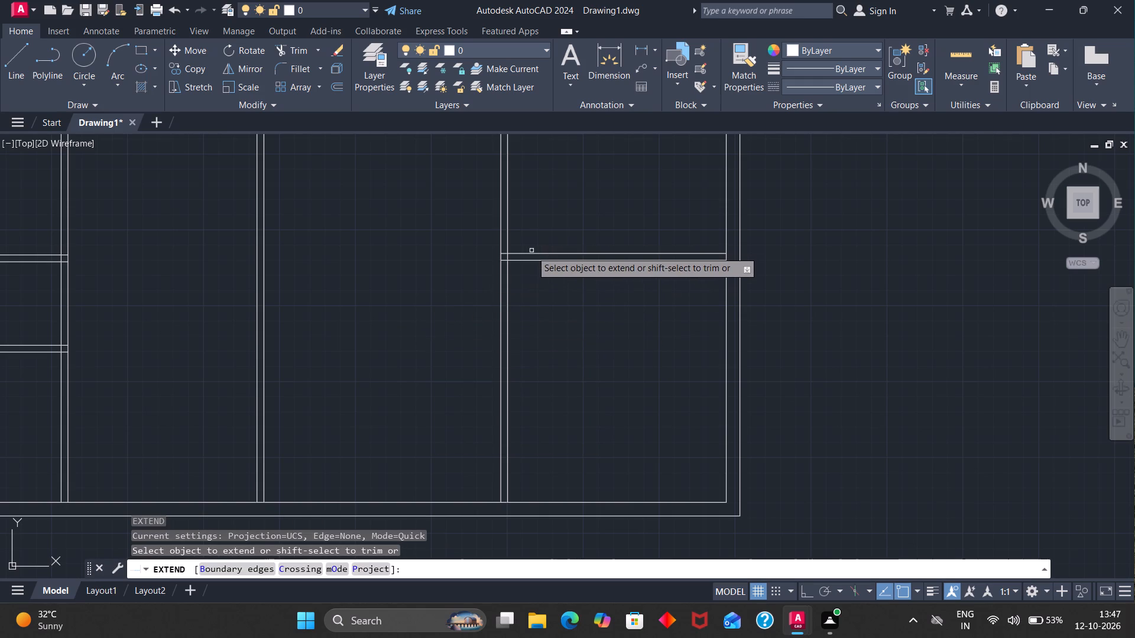
pyautogui.click(530, 253)
pyautogui.click(530, 259)
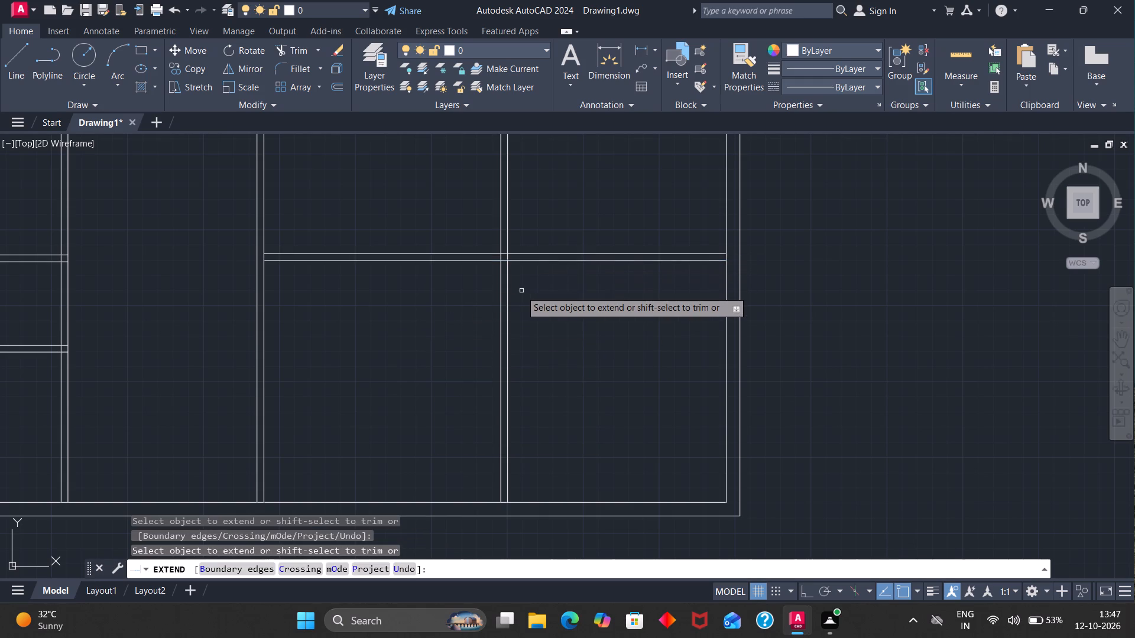
pyautogui.press('Escape')
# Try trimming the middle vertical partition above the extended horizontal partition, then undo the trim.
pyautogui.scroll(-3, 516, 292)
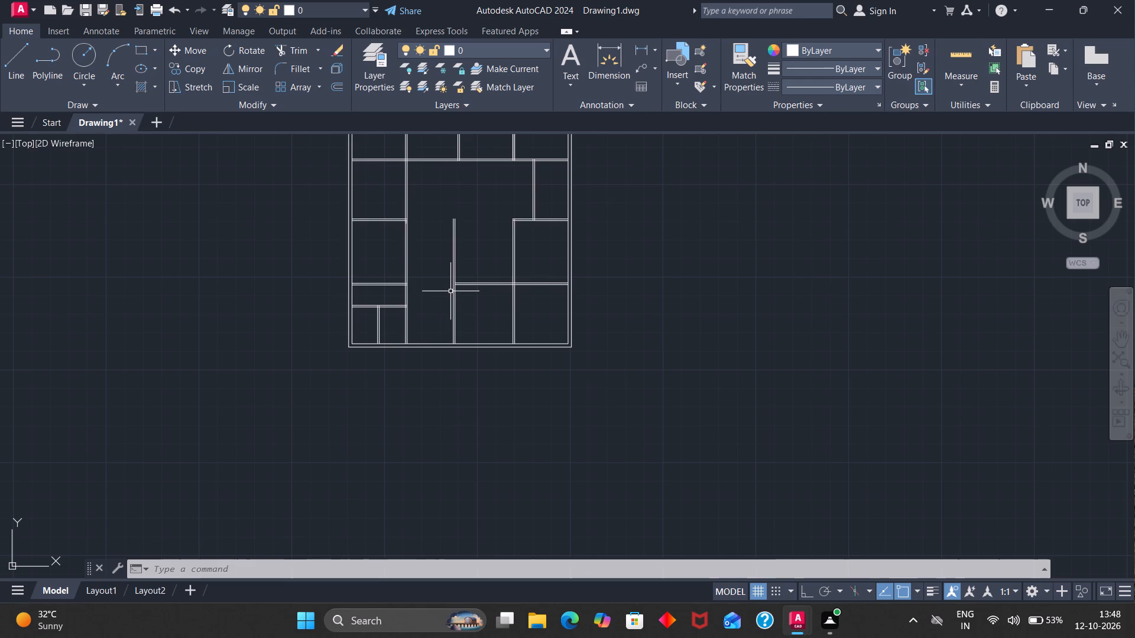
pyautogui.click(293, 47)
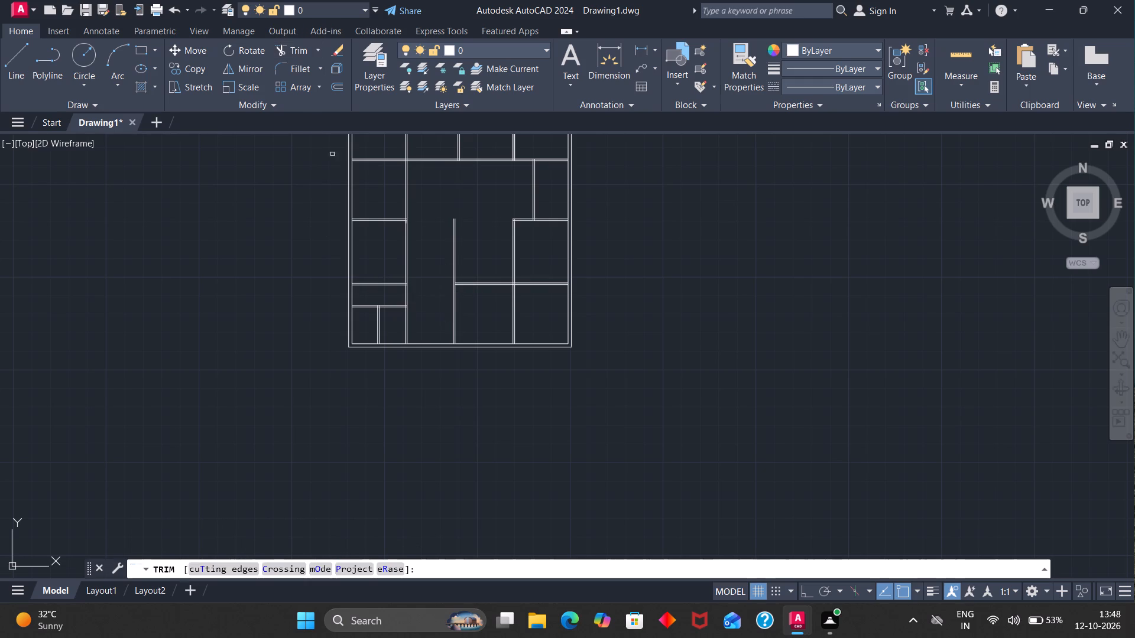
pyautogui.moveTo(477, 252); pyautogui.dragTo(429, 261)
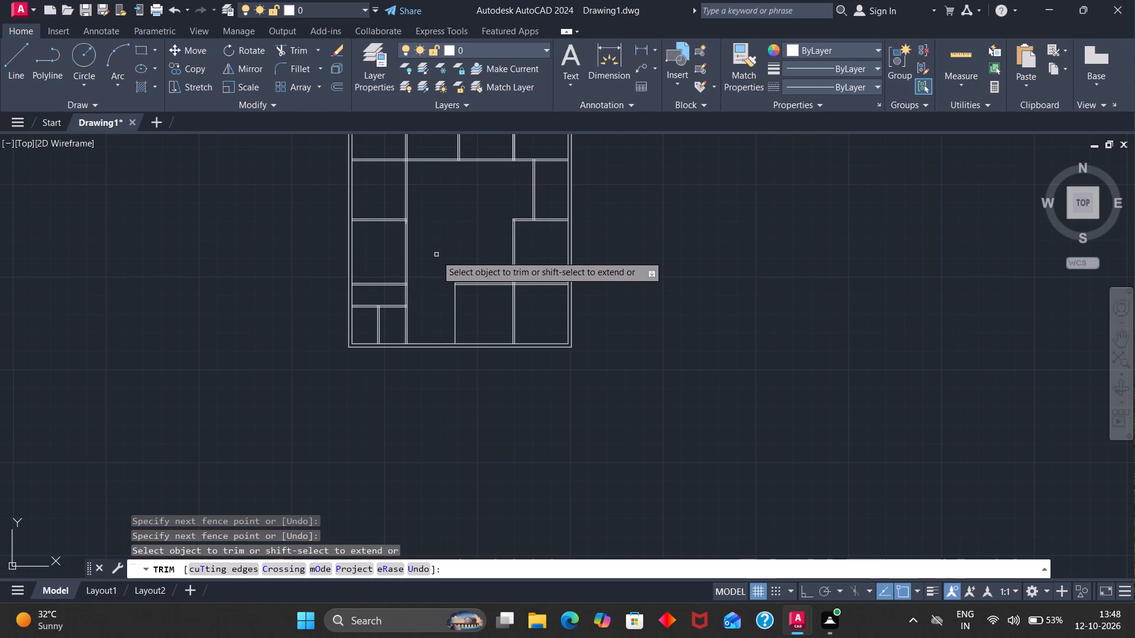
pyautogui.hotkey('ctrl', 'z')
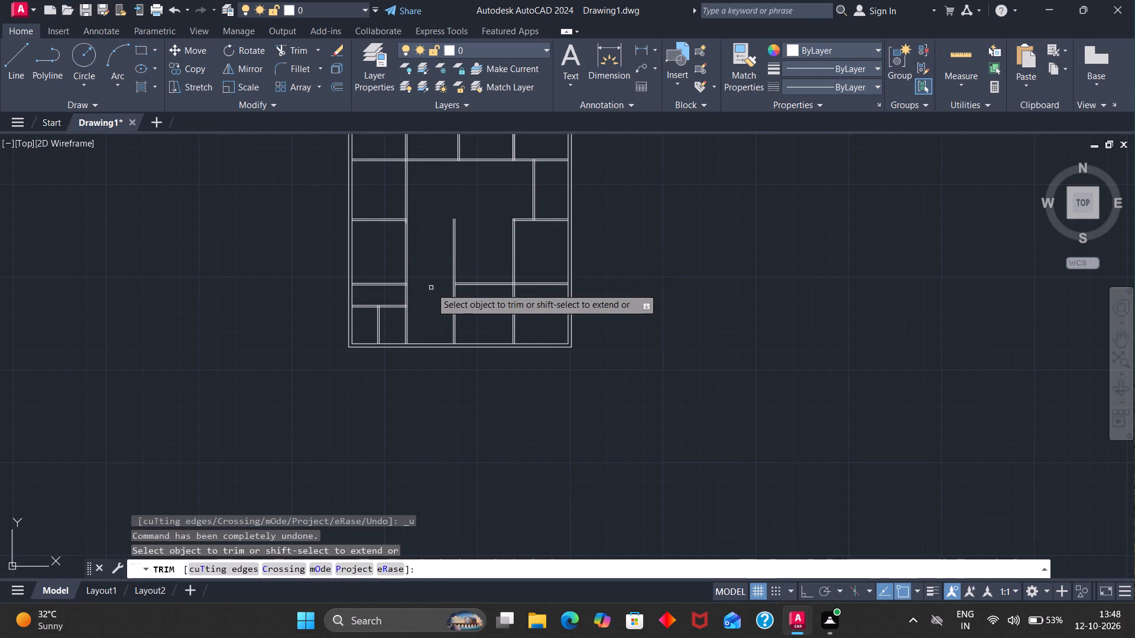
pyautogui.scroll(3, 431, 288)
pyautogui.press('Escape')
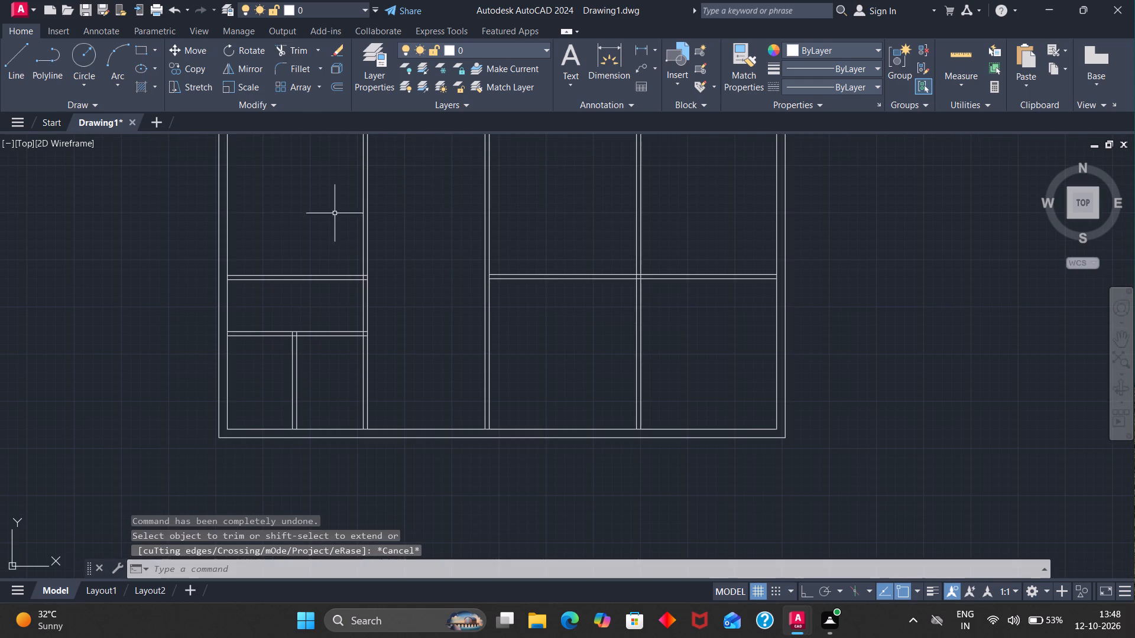
# Extend both lines of the lower-right horizontal partition across to the far line of the middle vertical partition.
pyautogui.write('EX')
pyautogui.press('Return')
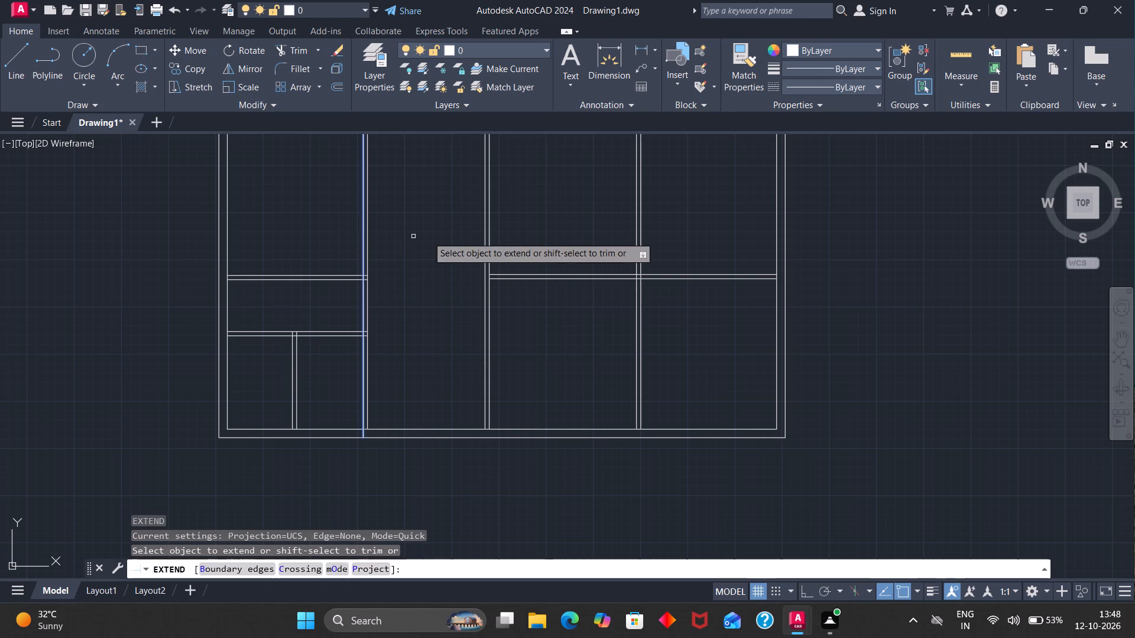
pyautogui.click(514, 275)
pyautogui.click(513, 281)
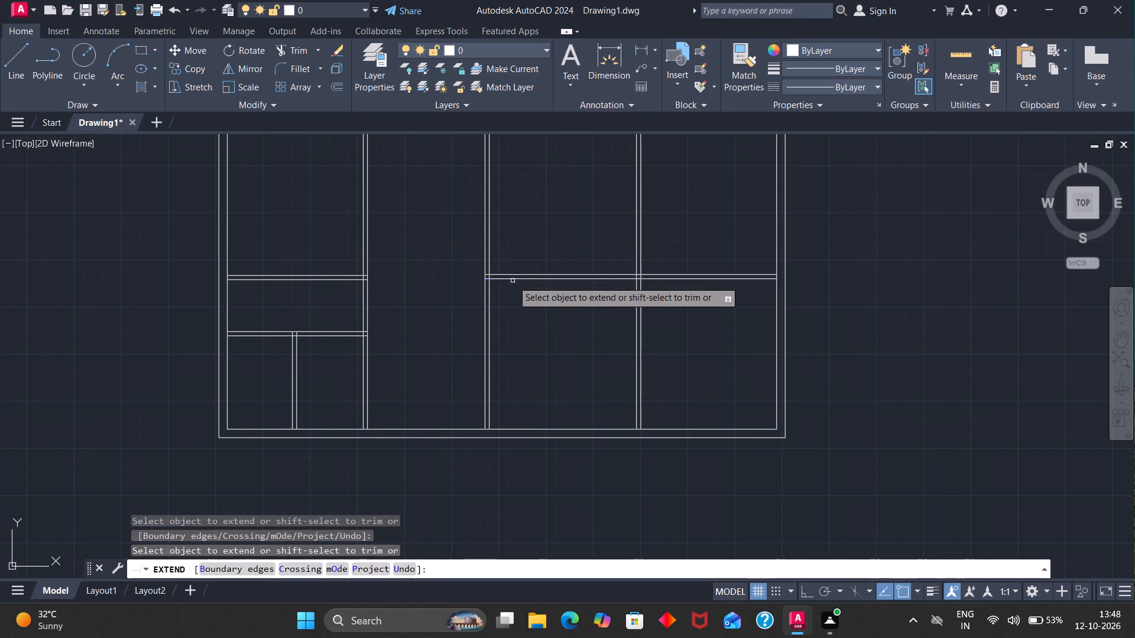
pyautogui.press('Escape')
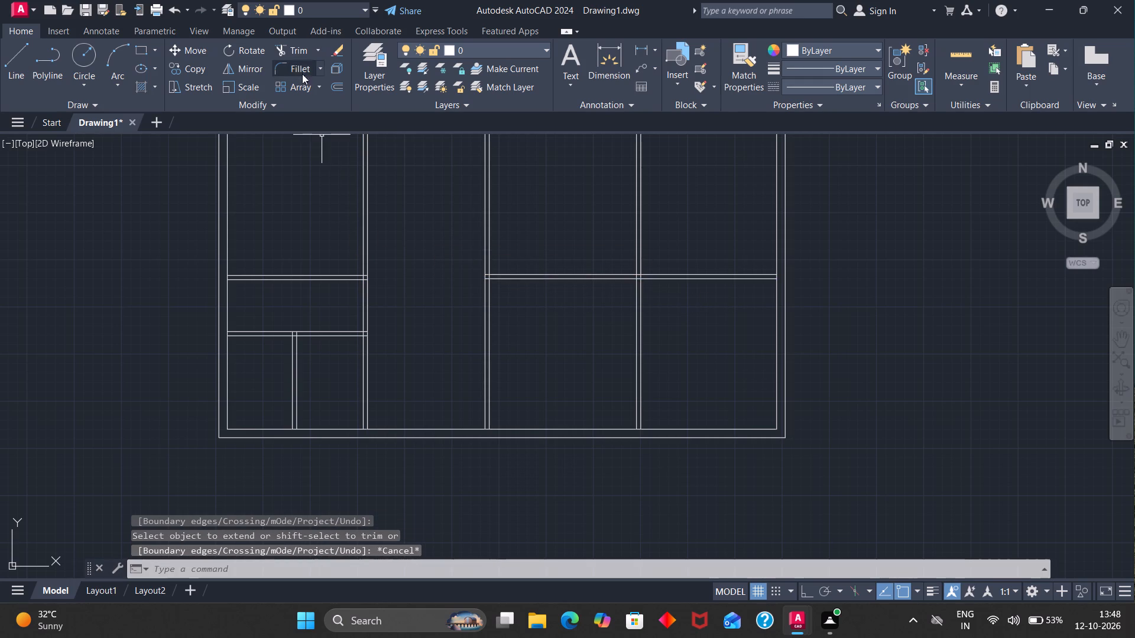
# Trim both lines of the middle vertical partition above the lower-right horizontal partition so they meet at a corner.
pyautogui.click(299, 54)
pyautogui.moveTo(510, 175); pyautogui.dragTo(471, 197)
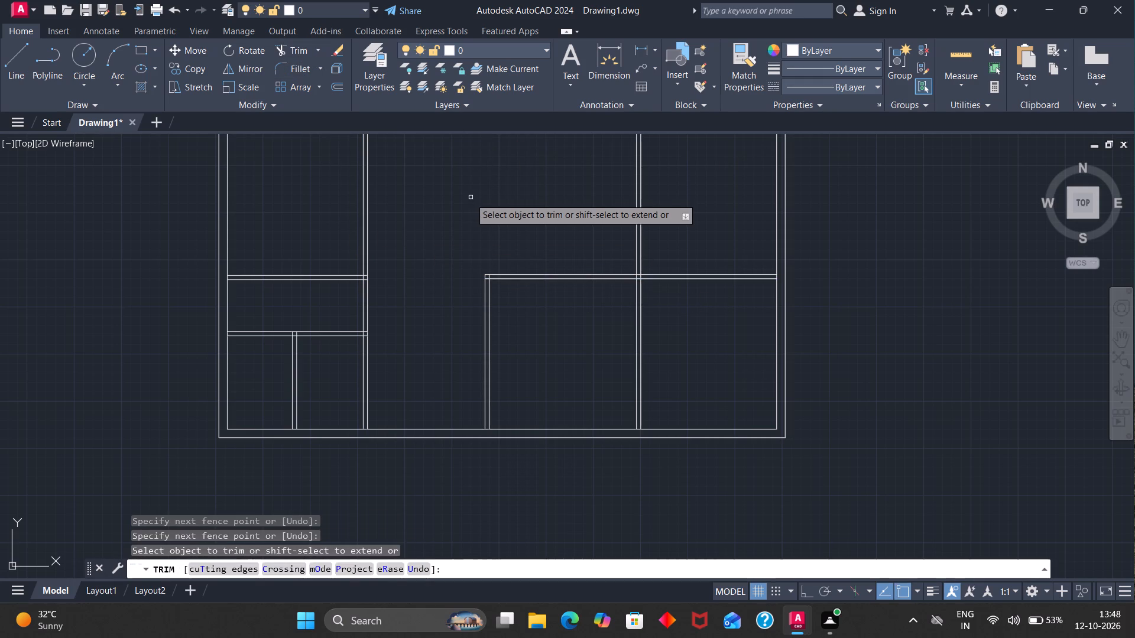
pyautogui.scroll(-4, 470, 198)
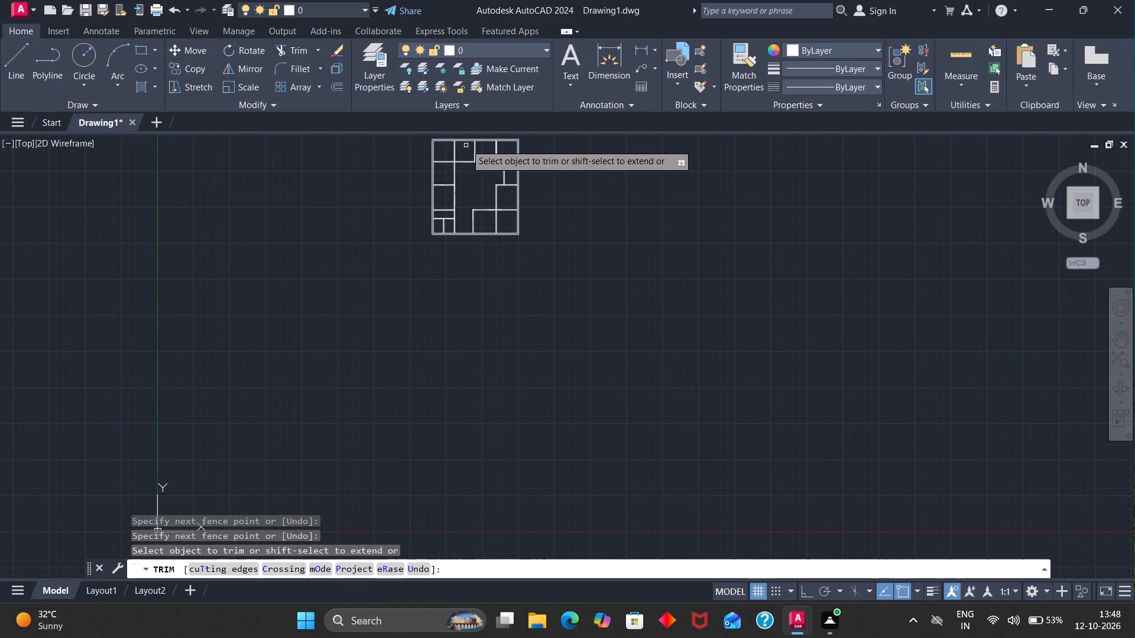
pyautogui.scroll(-1, 466, 144)
pyautogui.scroll(6, 463, 129)
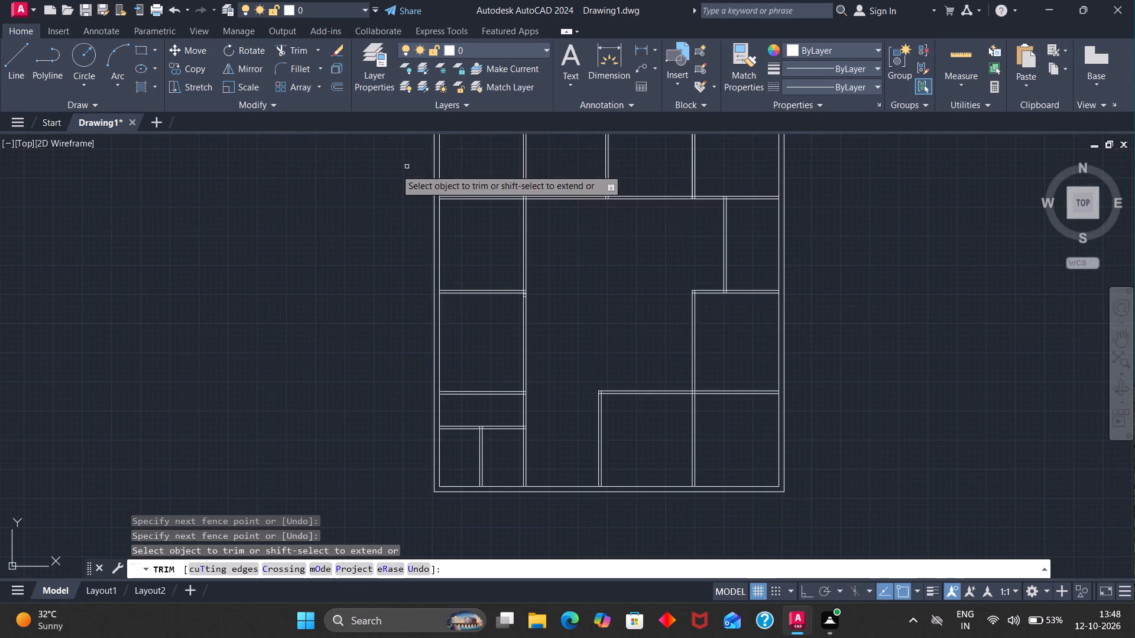
pyautogui.scroll(1, 395, 169)
pyautogui.scroll(-3, 395, 169)
pyautogui.scroll(2, 371, 147)
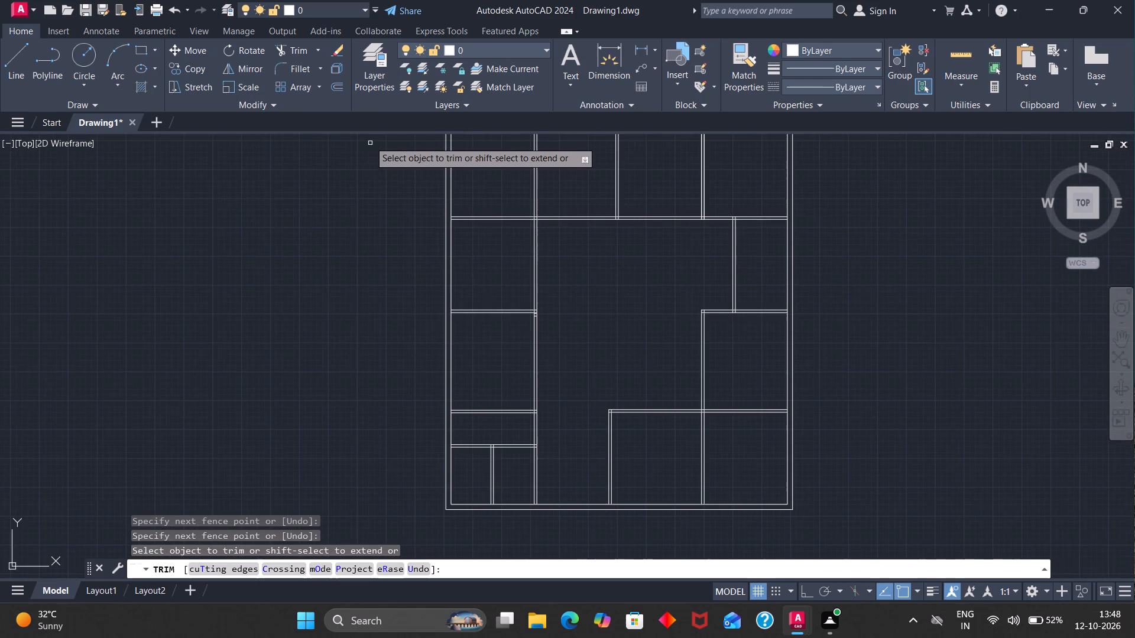
pyautogui.press('Escape')
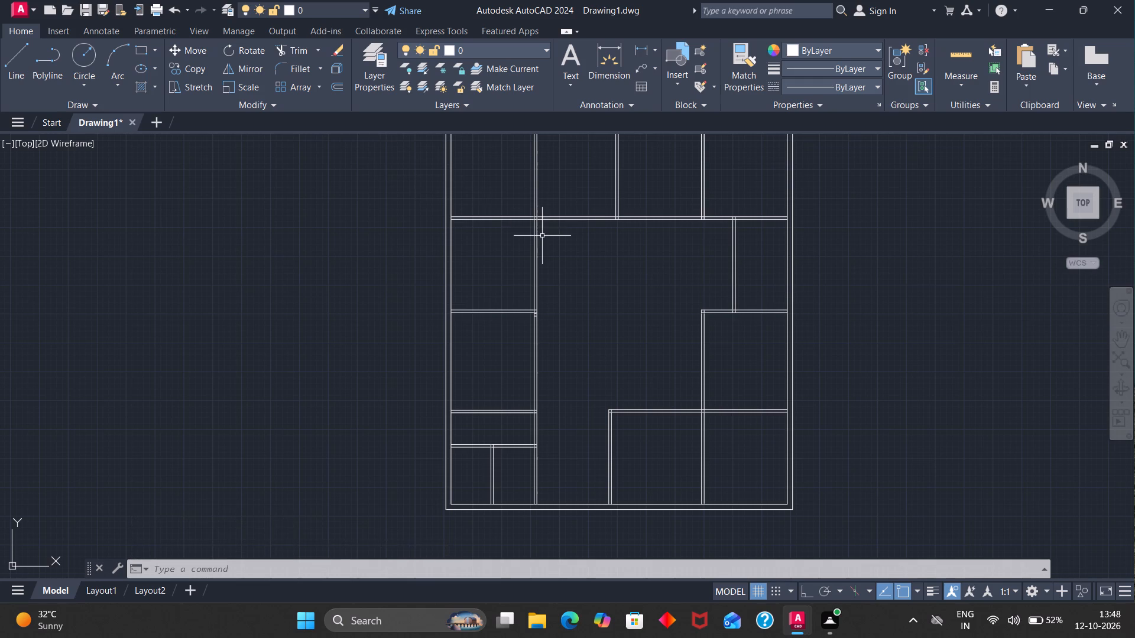
# Trim the overlapping line segments where the upper-left vertical partition crosses the long upper horizontal partition, opening the junction.
pyautogui.click(306, 49)
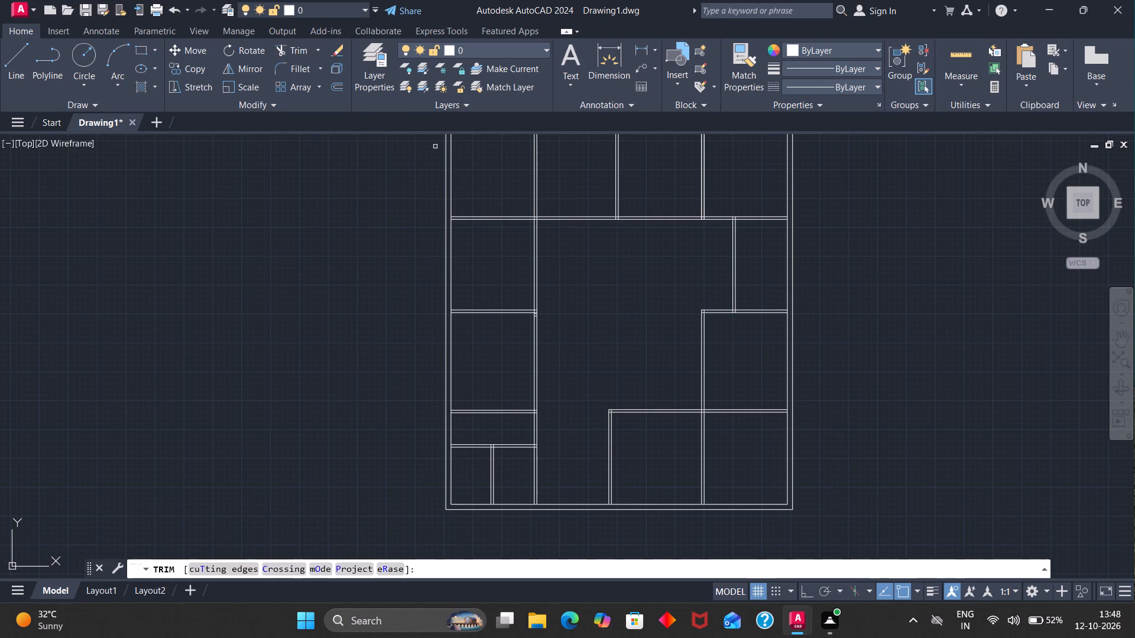
pyautogui.scroll(4, 531, 229)
pyautogui.scroll(-2, 531, 217)
pyautogui.scroll(2, 537, 178)
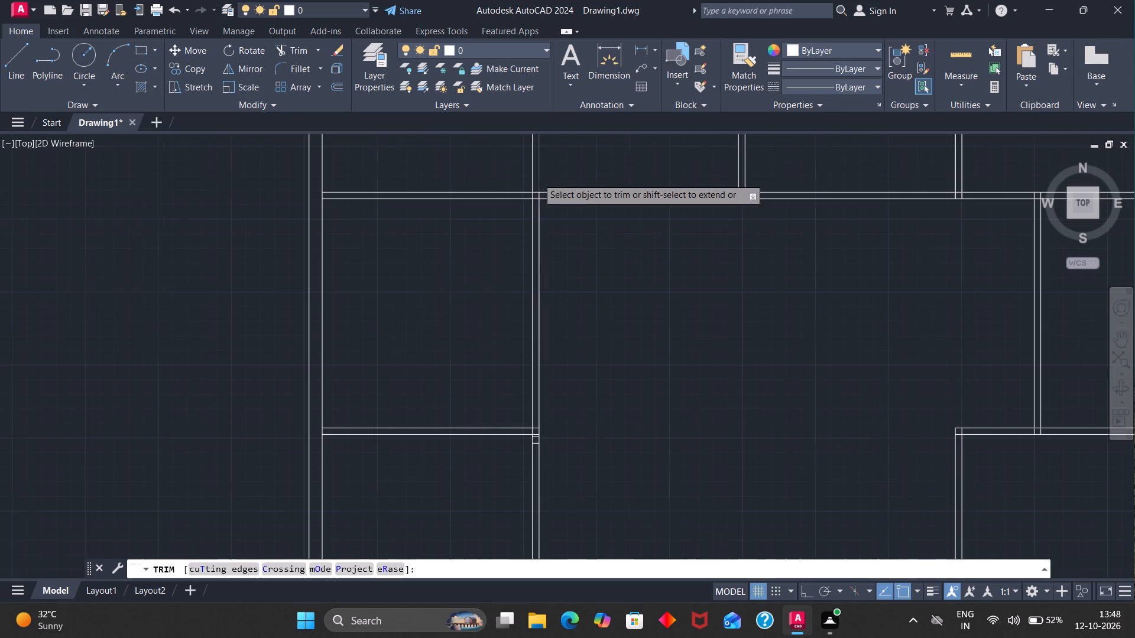
pyautogui.scroll(2, 537, 178)
pyautogui.moveTo(510, 242); pyautogui.dragTo(553, 297)
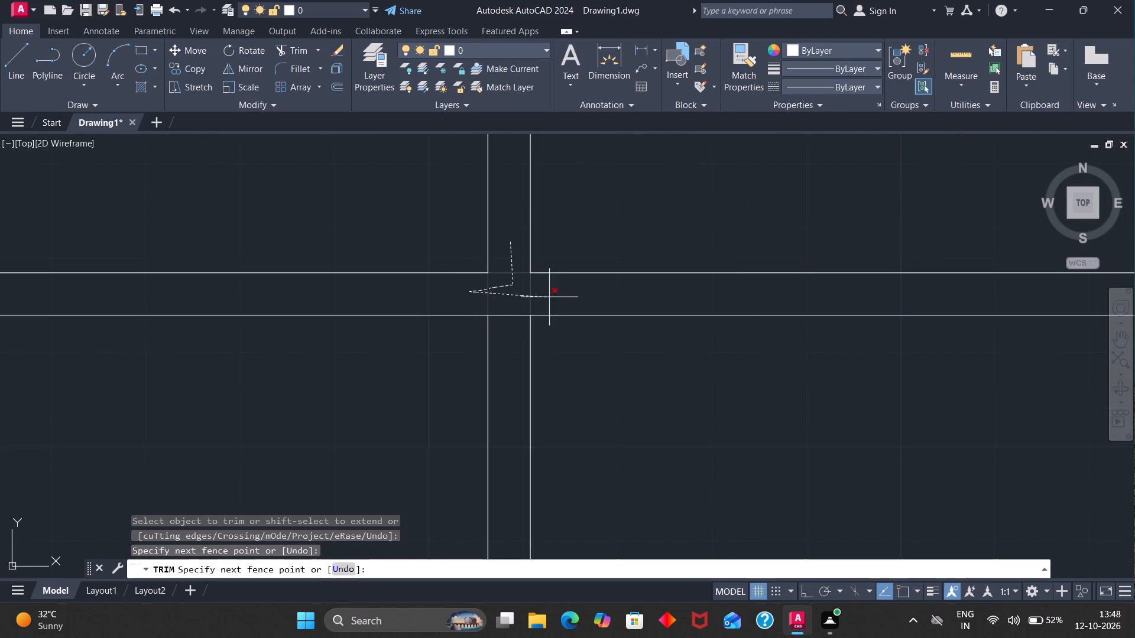
pyautogui.moveTo(553, 297); pyautogui.dragTo(567, 297)
pyautogui.moveTo(516, 297); pyautogui.dragTo(514, 343)
pyautogui.scroll(-6, 513, 311)
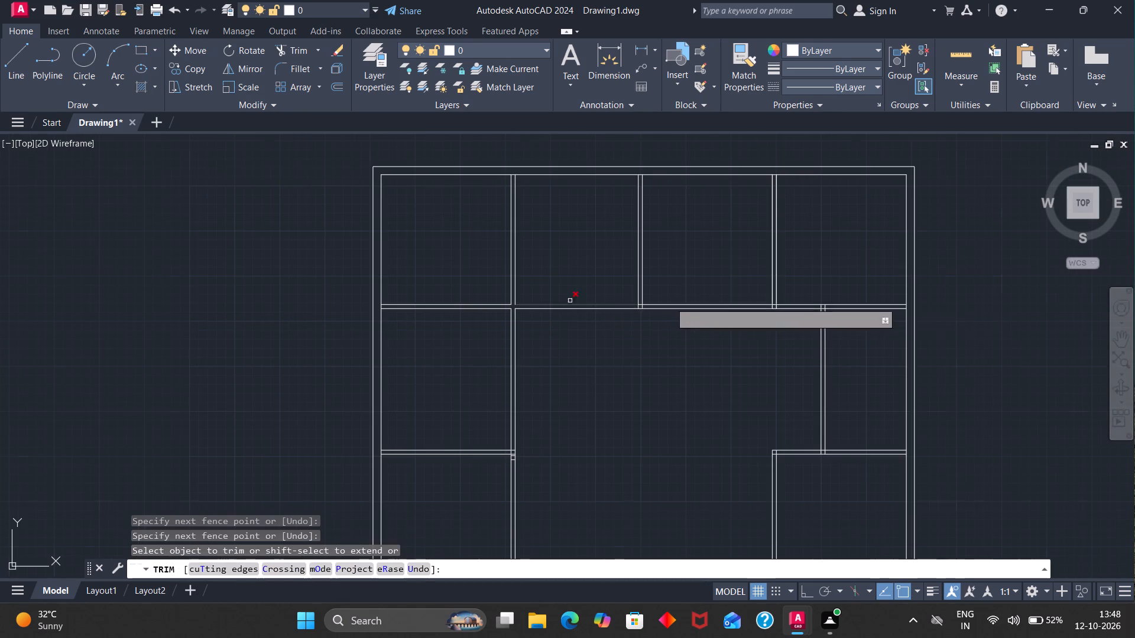
# Trim the overlapping segments where the other two vertical partitions of the top row of rooms meet the long horizontal partition.
pyautogui.scroll(4, 664, 297)
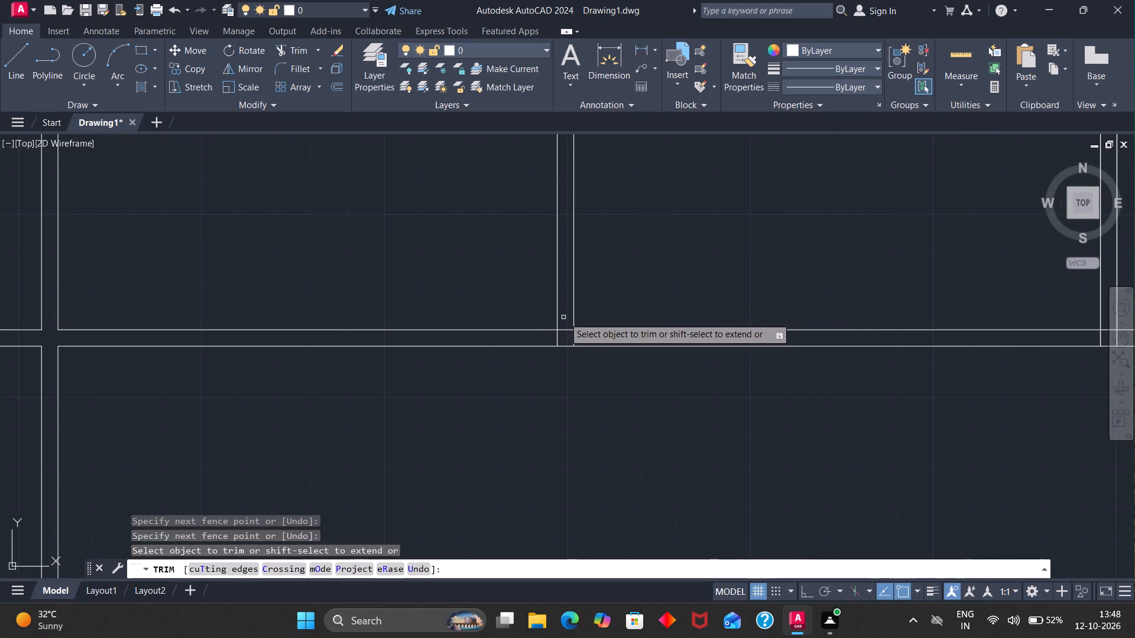
pyautogui.moveTo(565, 319); pyautogui.dragTo(589, 341)
pyautogui.scroll(-3, 589, 341)
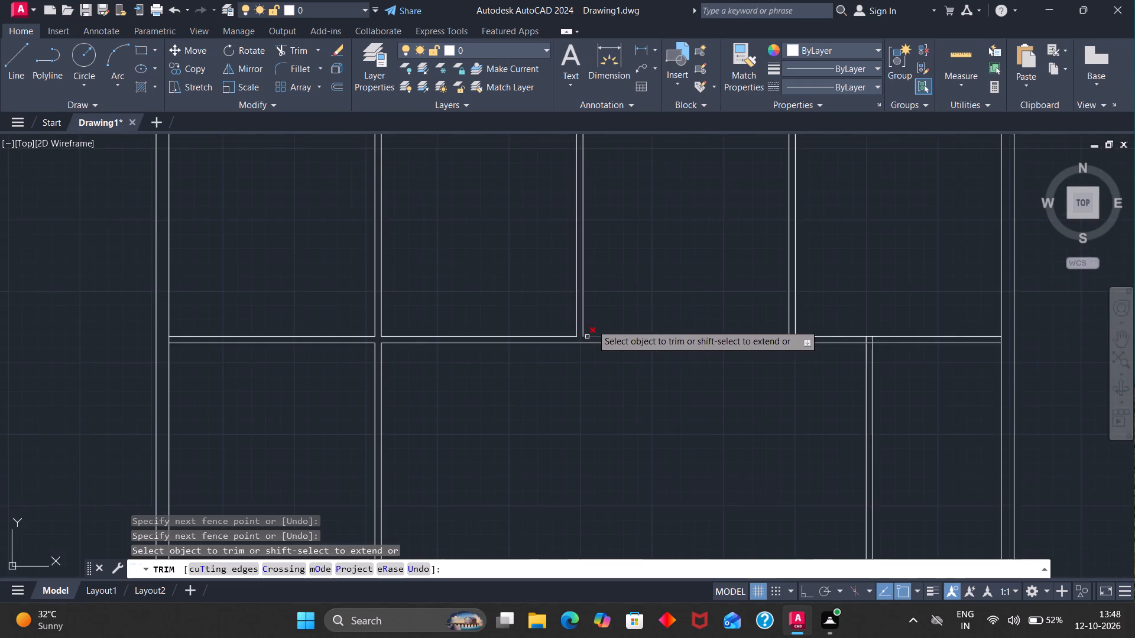
pyautogui.scroll(-3, 594, 323)
pyautogui.scroll(4, 656, 319)
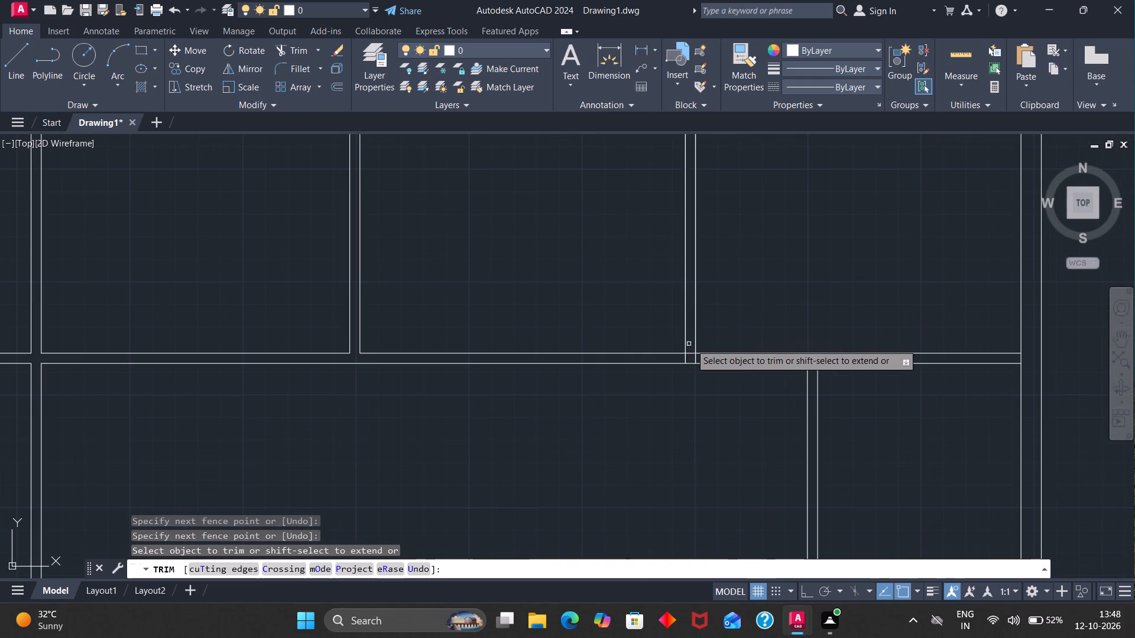
pyautogui.scroll(4, 690, 344)
pyautogui.moveTo(682, 365); pyautogui.dragTo(692, 440)
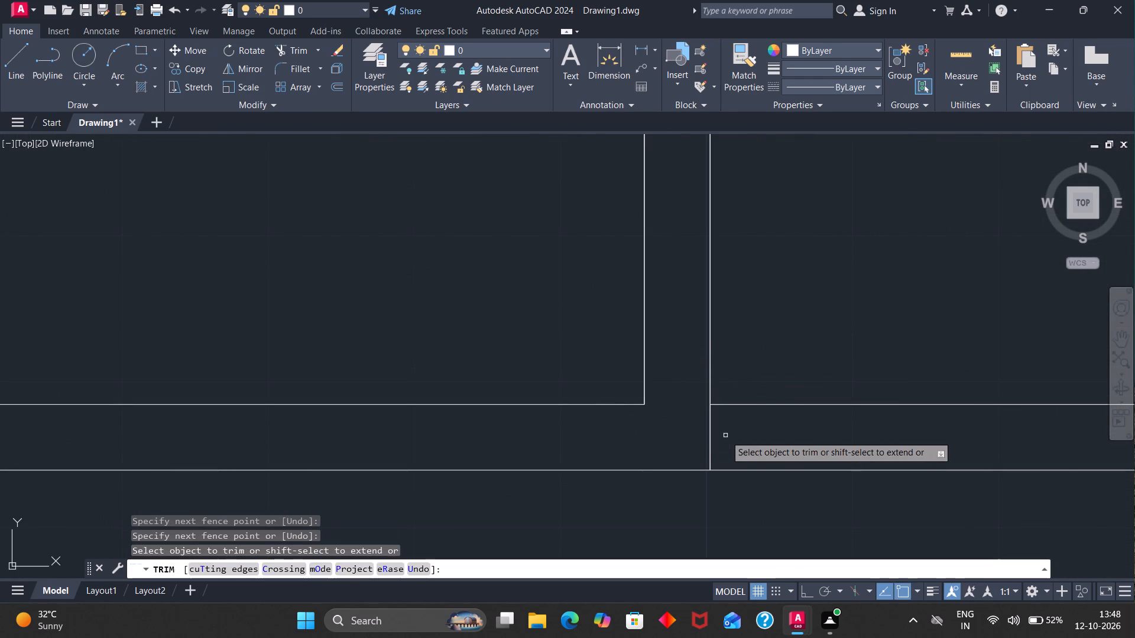
pyautogui.moveTo(725, 435); pyautogui.dragTo(677, 434)
pyautogui.scroll(-8, 686, 419)
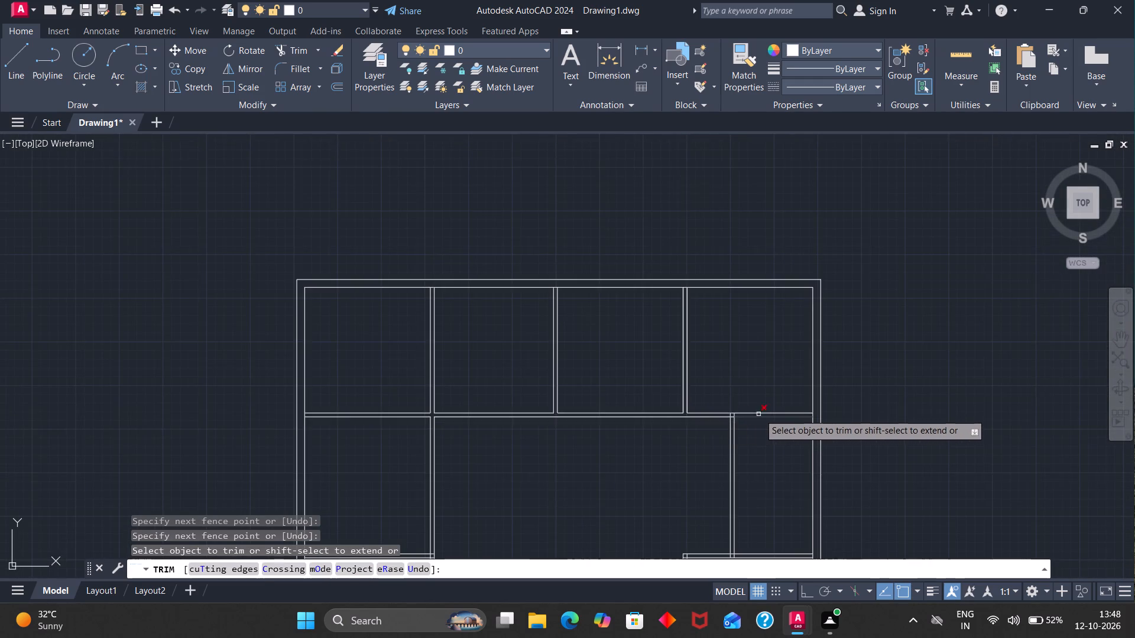
# Trim the overlapping segments where the short right-hand vertical partition below meets the long upper horizontal partition.
pyautogui.scroll(5, 760, 413)
pyautogui.moveTo(493, 435); pyautogui.dragTo(425, 438)
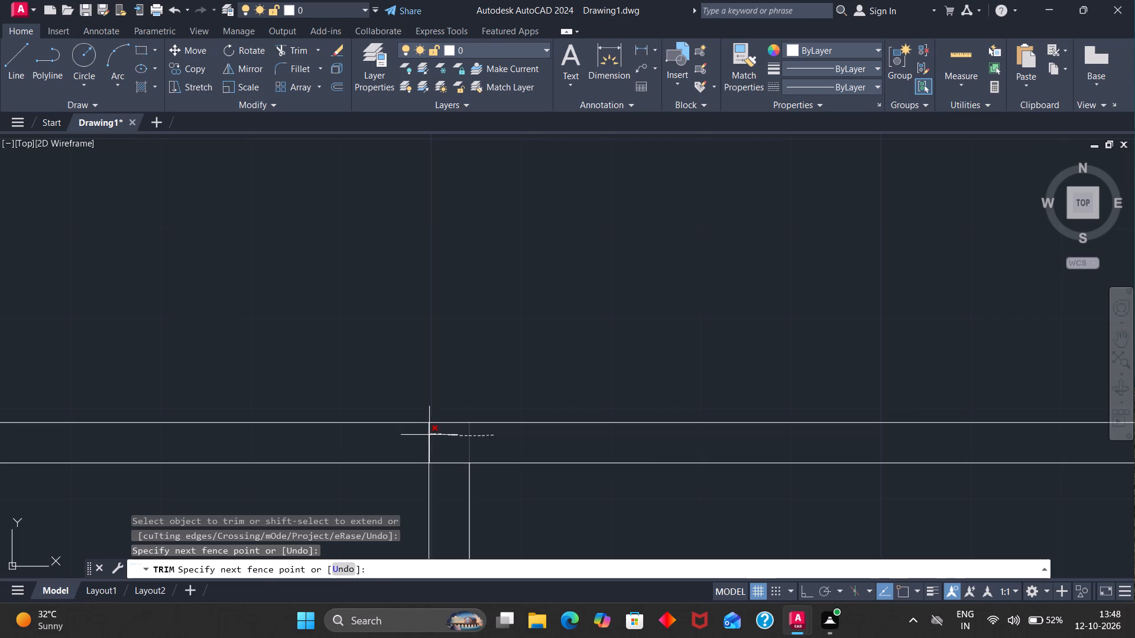
pyautogui.moveTo(425, 438); pyautogui.dragTo(422, 442)
pyautogui.moveTo(442, 441); pyautogui.dragTo(447, 479)
pyautogui.scroll(-4, 469, 434)
pyautogui.scroll(-3, 553, 398)
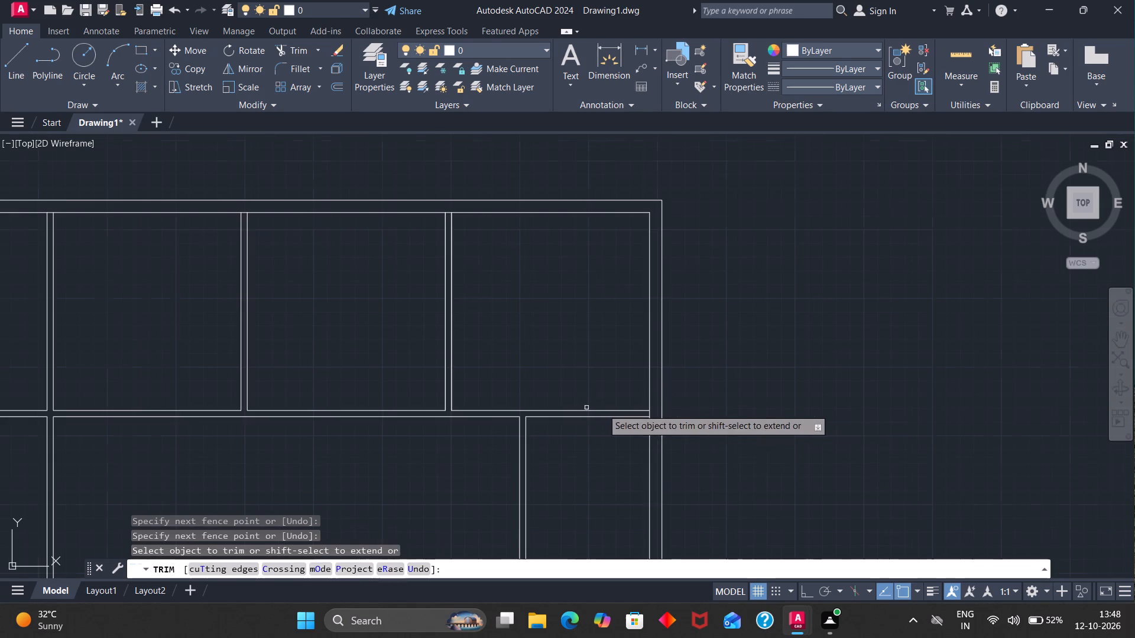
# Trim the outer wall's inner line where the long upper horizontal partition meets the right outer wall.
pyautogui.scroll(4, 654, 413)
pyautogui.moveTo(618, 420); pyautogui.dragTo(601, 421)
# Trim the overlapping segments where the horizontal partition above the two small lower-left rooms meets the long left vertical partition.
pyautogui.scroll(-7, 600, 421)
pyautogui.scroll(-4, 514, 435)
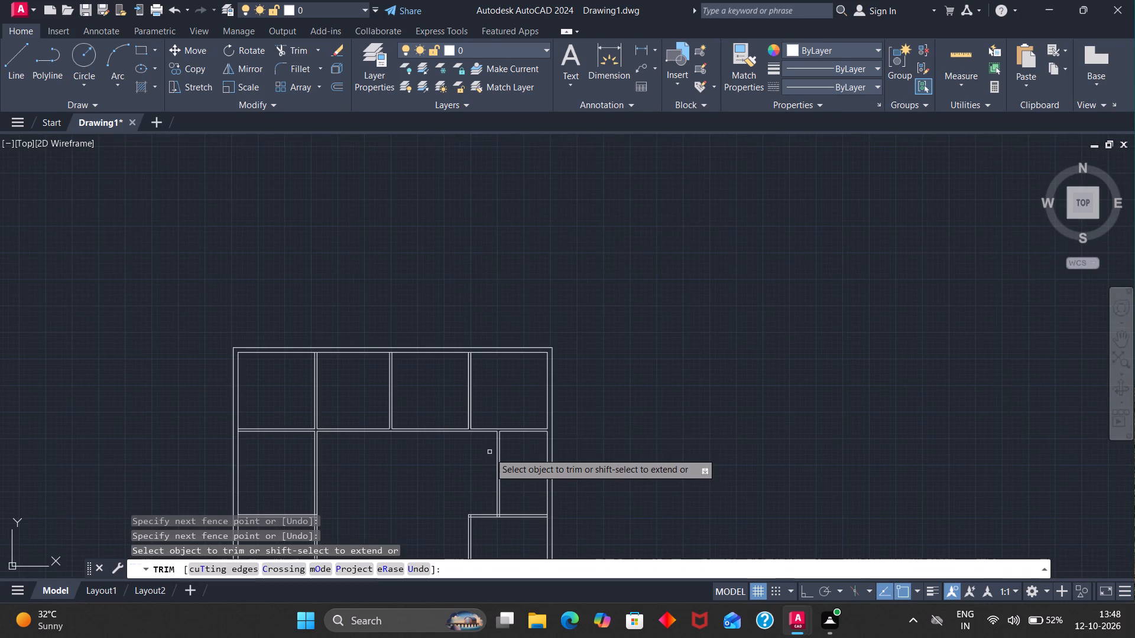
pyautogui.scroll(-4, 491, 466)
pyautogui.scroll(5, 445, 506)
pyautogui.scroll(2, 525, 489)
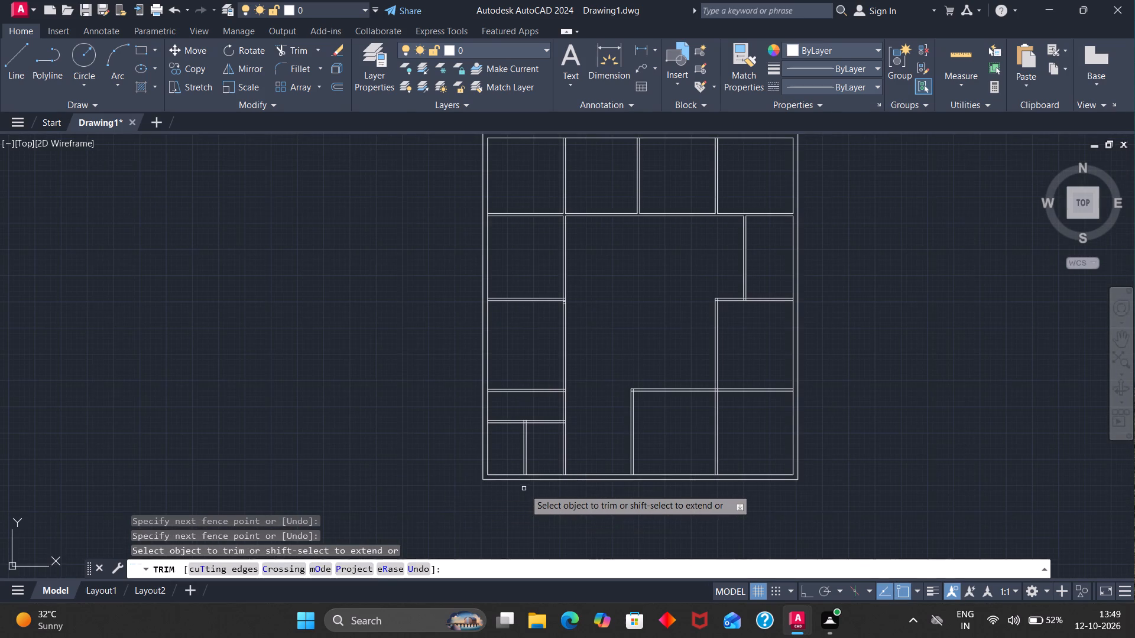
pyautogui.scroll(1, 525, 488)
pyautogui.scroll(-2, 525, 488)
pyautogui.scroll(3, 573, 370)
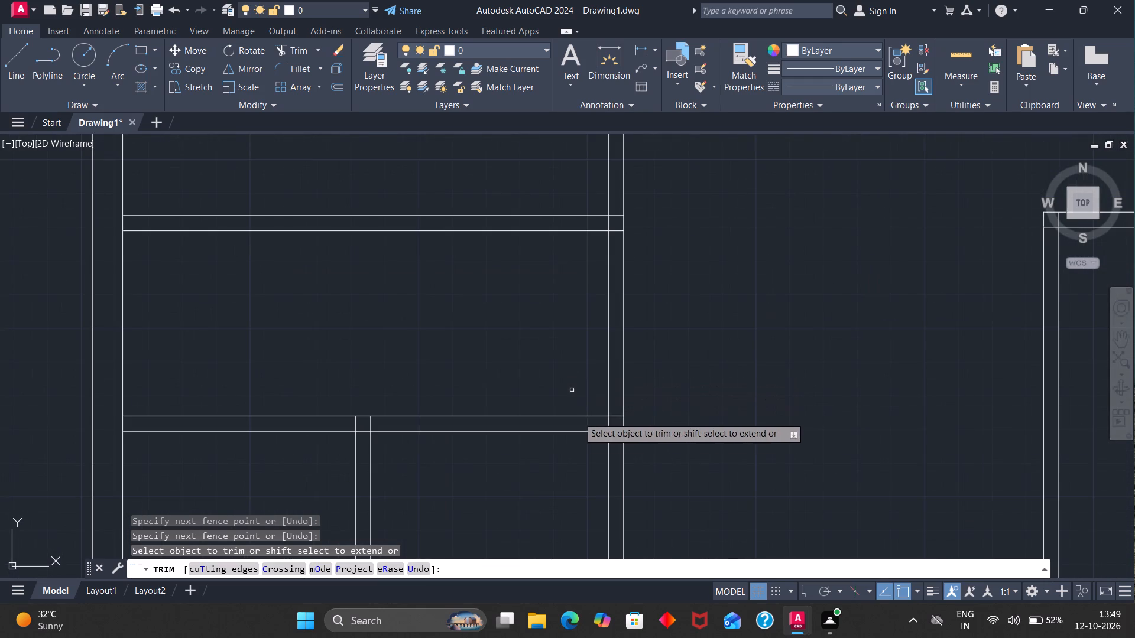
pyautogui.moveTo(617, 403); pyautogui.dragTo(614, 440)
pyautogui.click(601, 426)
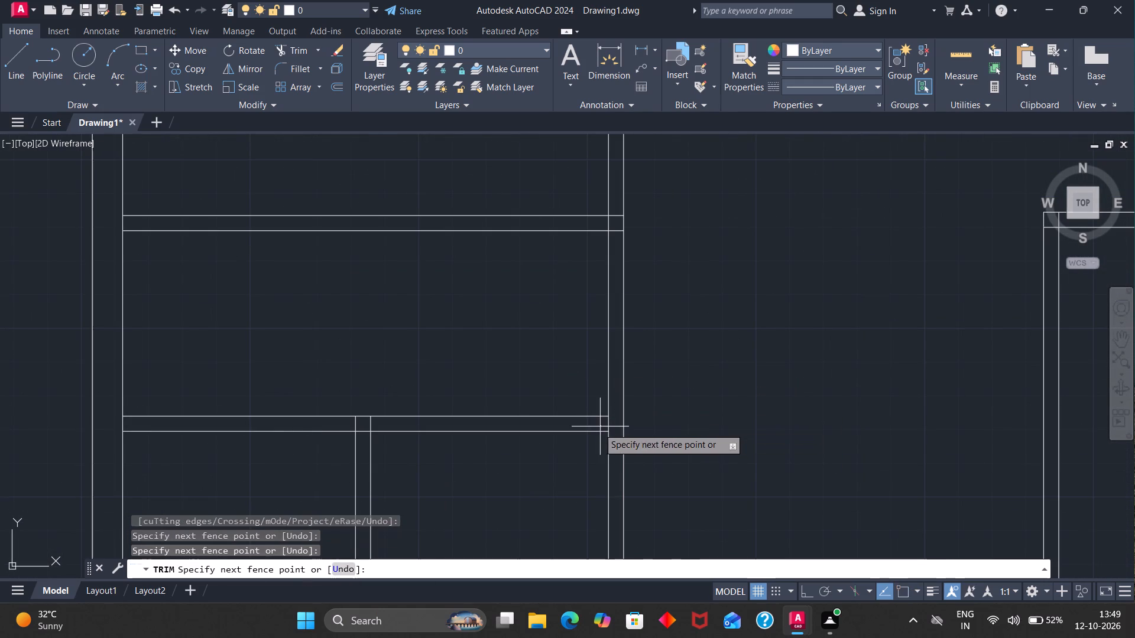
pyautogui.moveTo(601, 426); pyautogui.dragTo(611, 424)
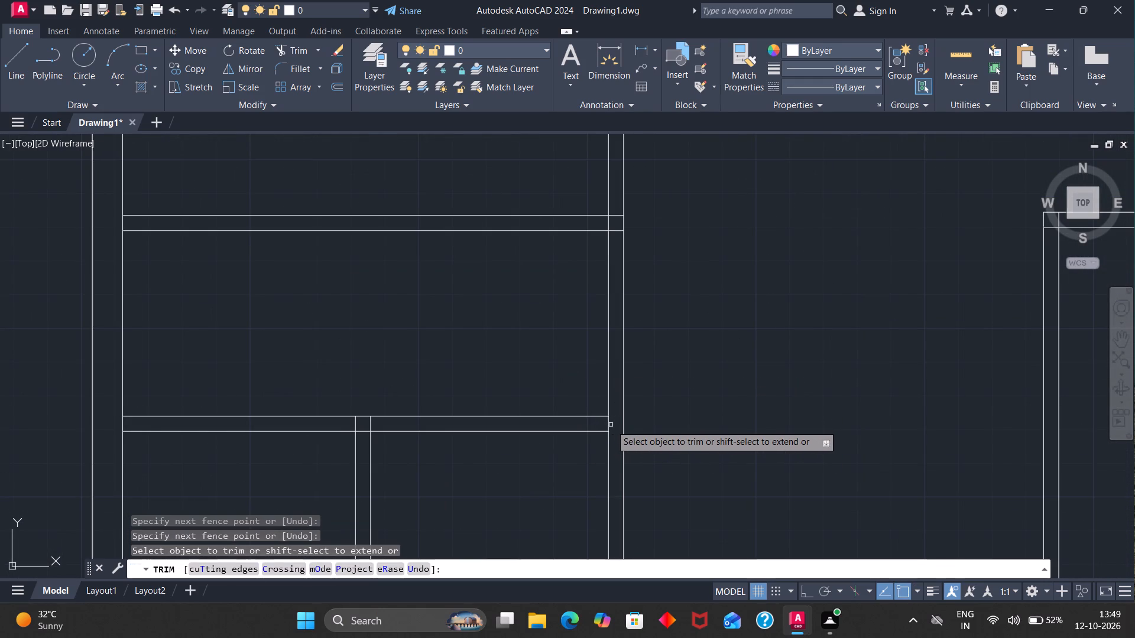
pyautogui.click(609, 425)
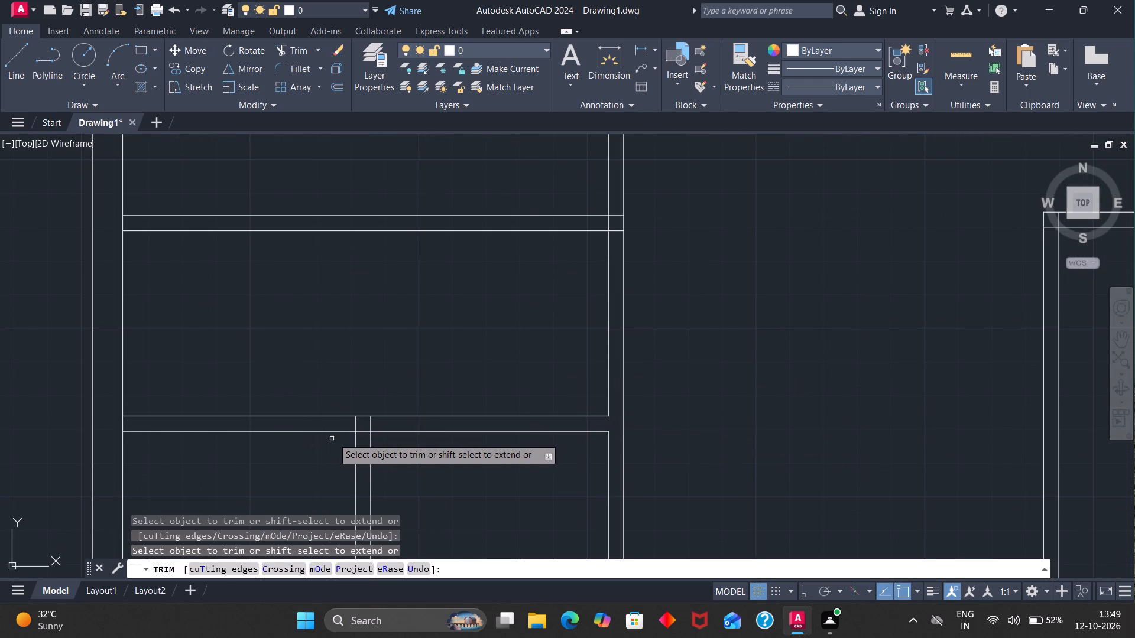
# Trim the same horizontal partition's junctions with the short divider between the two small rooms and with the left outer wall.
pyautogui.moveTo(350, 423); pyautogui.dragTo(380, 424)
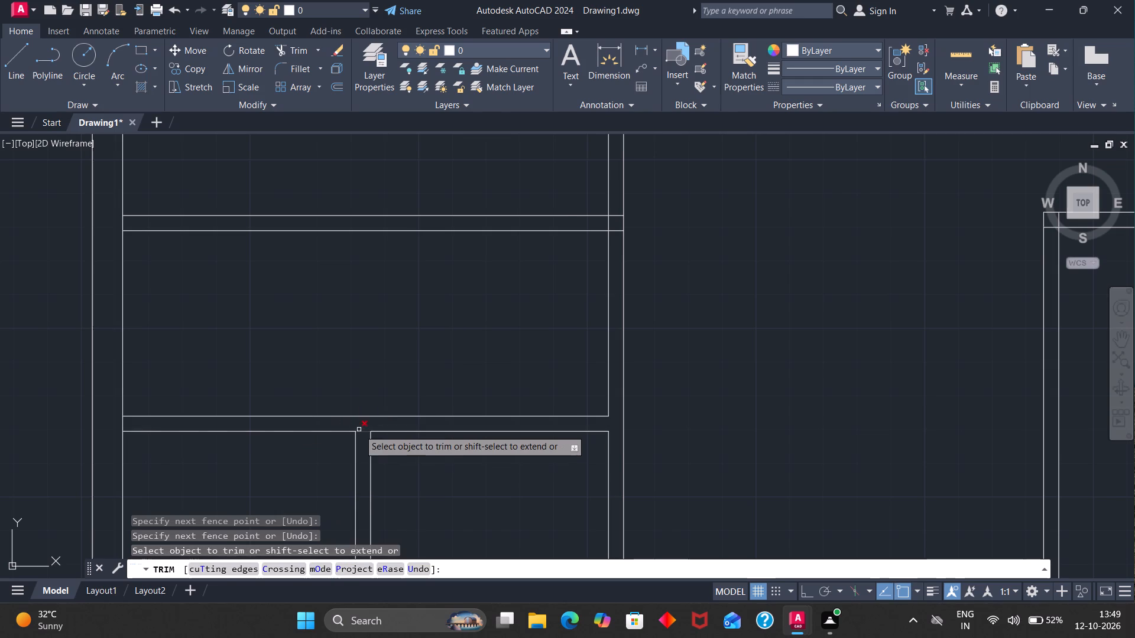
pyautogui.moveTo(364, 426); pyautogui.dragTo(364, 441)
pyautogui.scroll(-3, 329, 438)
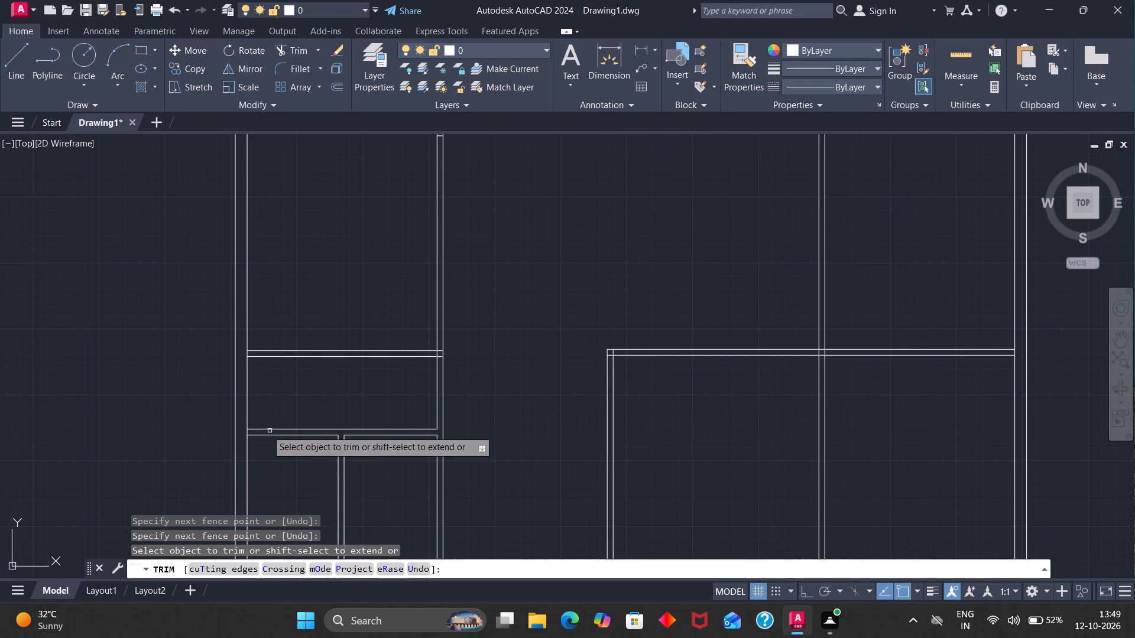
pyautogui.scroll(3, 265, 429)
pyautogui.moveTo(178, 440); pyautogui.dragTo(194, 442)
# Trim the overlaps at both ends of the next horizontal partition up, at the left outer wall and the long vertical partition.
pyautogui.scroll(-3, 196, 429)
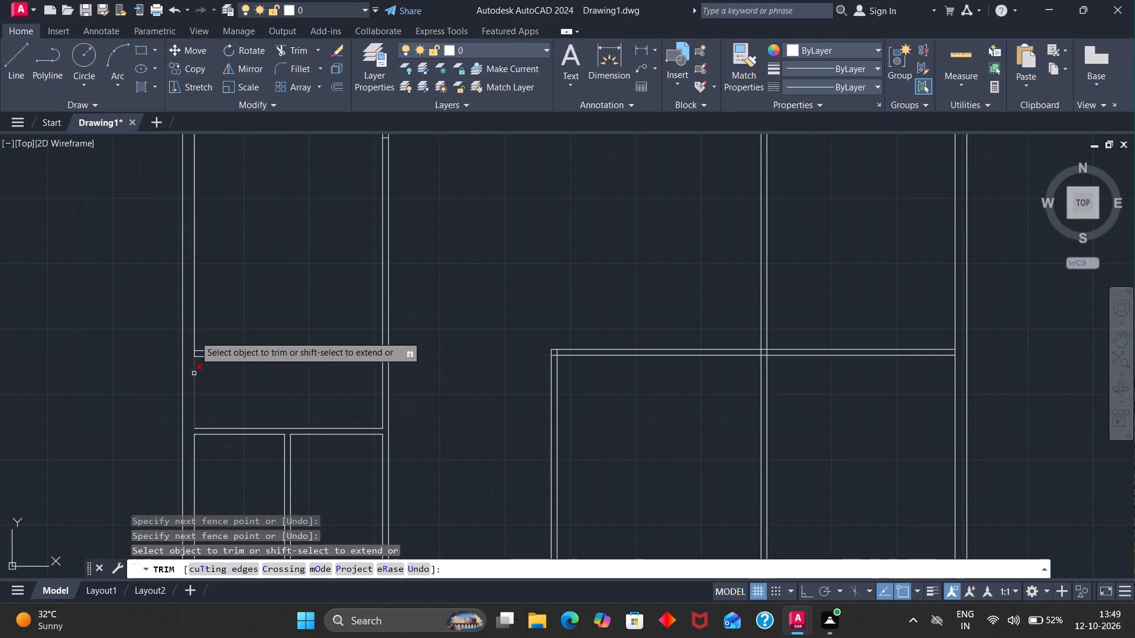
pyautogui.scroll(3, 191, 345)
pyautogui.moveTo(189, 366); pyautogui.dragTo(203, 364)
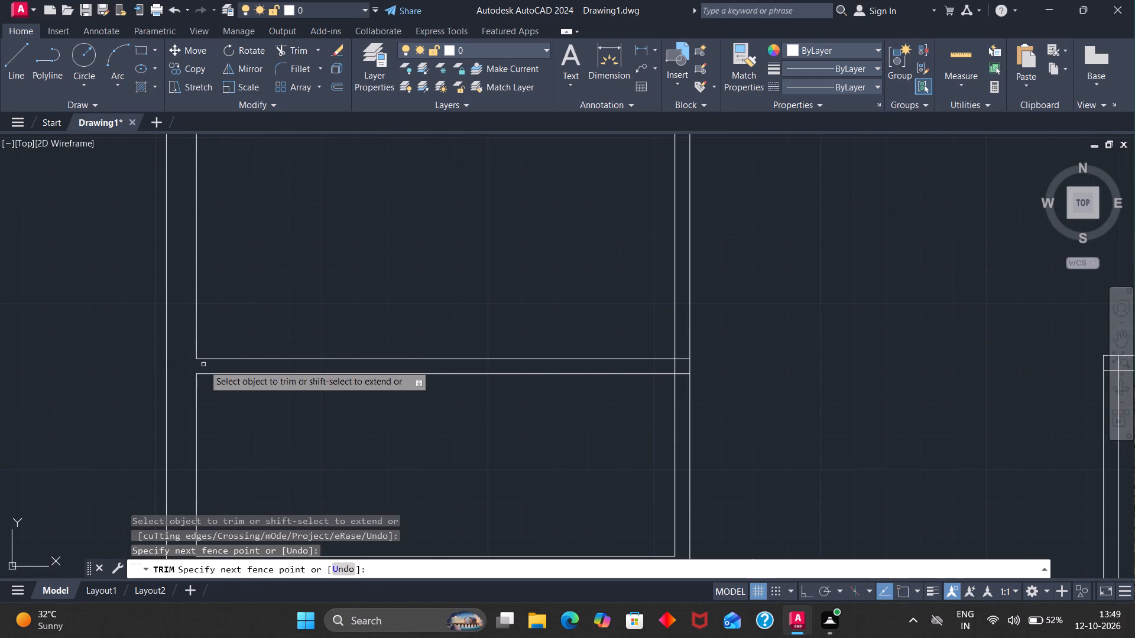
pyautogui.moveTo(683, 352); pyautogui.dragTo(679, 366)
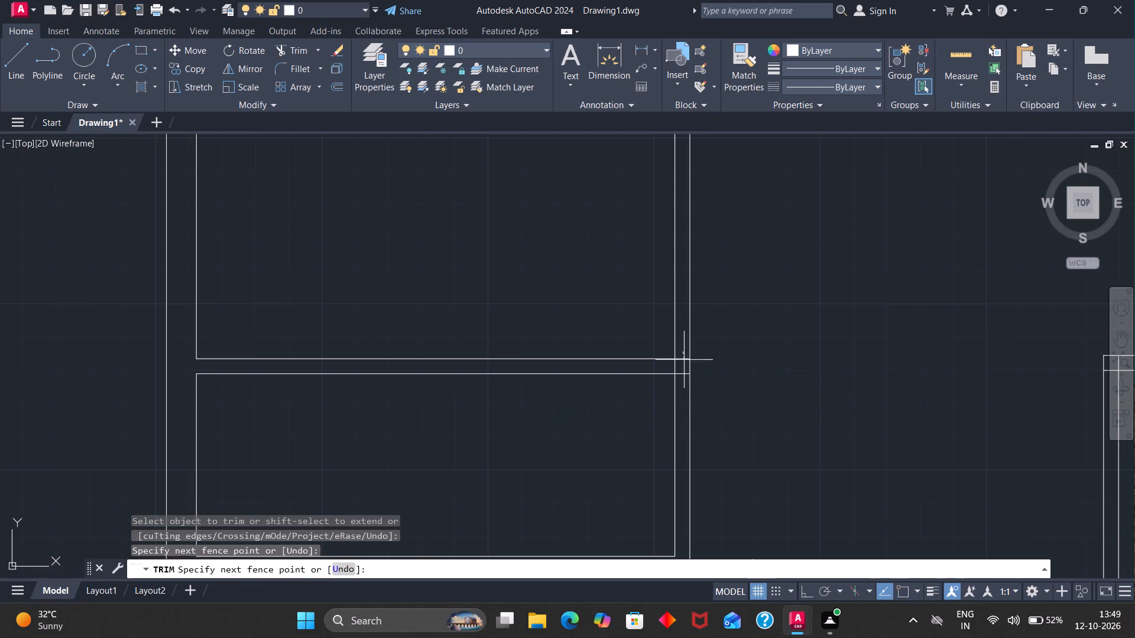
pyautogui.moveTo(679, 366); pyautogui.dragTo(683, 382)
# Trim the overlaps and leftover cross lines at both ends of the left column's middle horizontal partition.
pyautogui.scroll(-3, 683, 382)
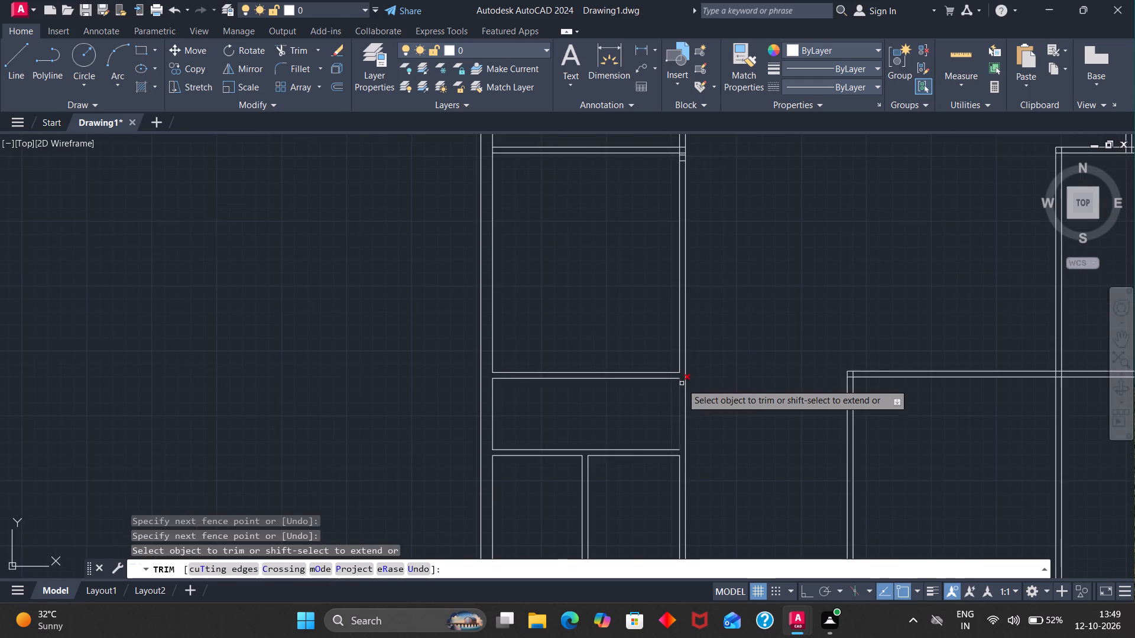
pyautogui.scroll(-1, 682, 383)
pyautogui.scroll(5, 683, 220)
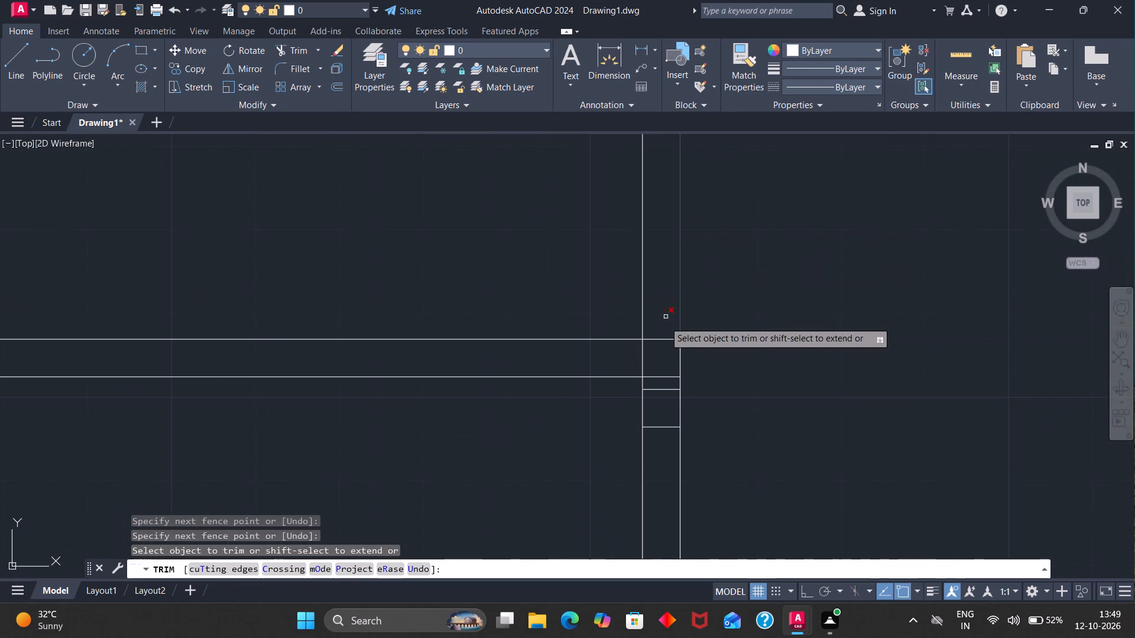
pyautogui.moveTo(663, 324); pyautogui.dragTo(663, 450)
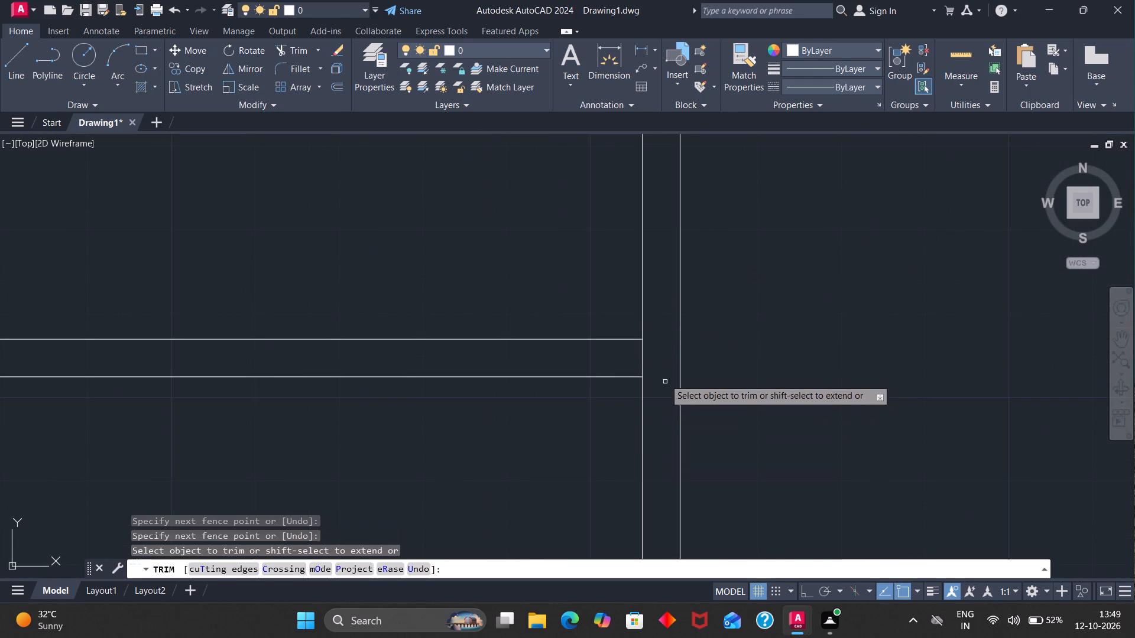
pyautogui.moveTo(661, 372); pyautogui.dragTo(634, 367)
pyautogui.scroll(-4, 634, 359)
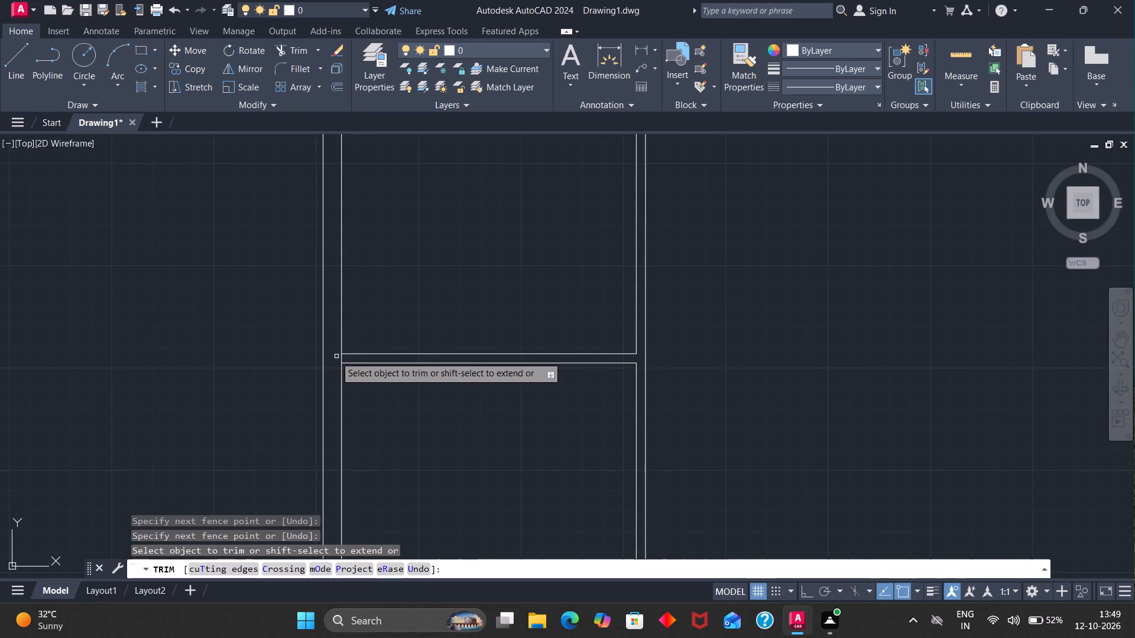
pyautogui.scroll(4, 335, 356)
pyautogui.moveTo(343, 358); pyautogui.dragTo(374, 360)
# Trim the right column's upper horizontal partition junctions at the right outer wall, the short vertical partition and its left corner.
pyautogui.scroll(-7, 375, 360)
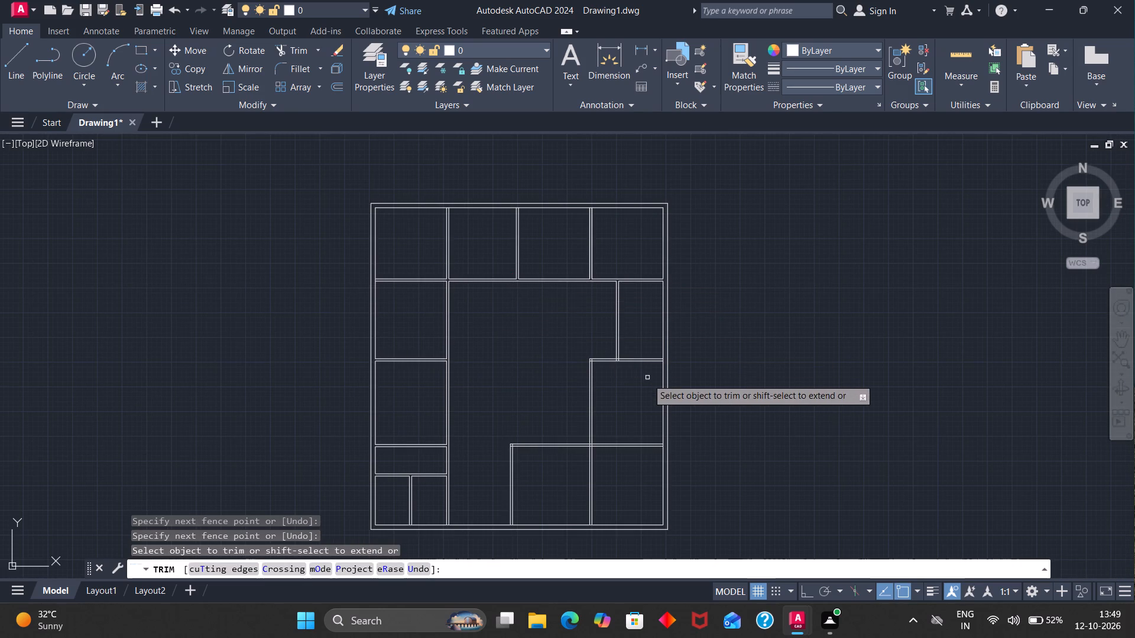
pyautogui.scroll(4, 624, 355)
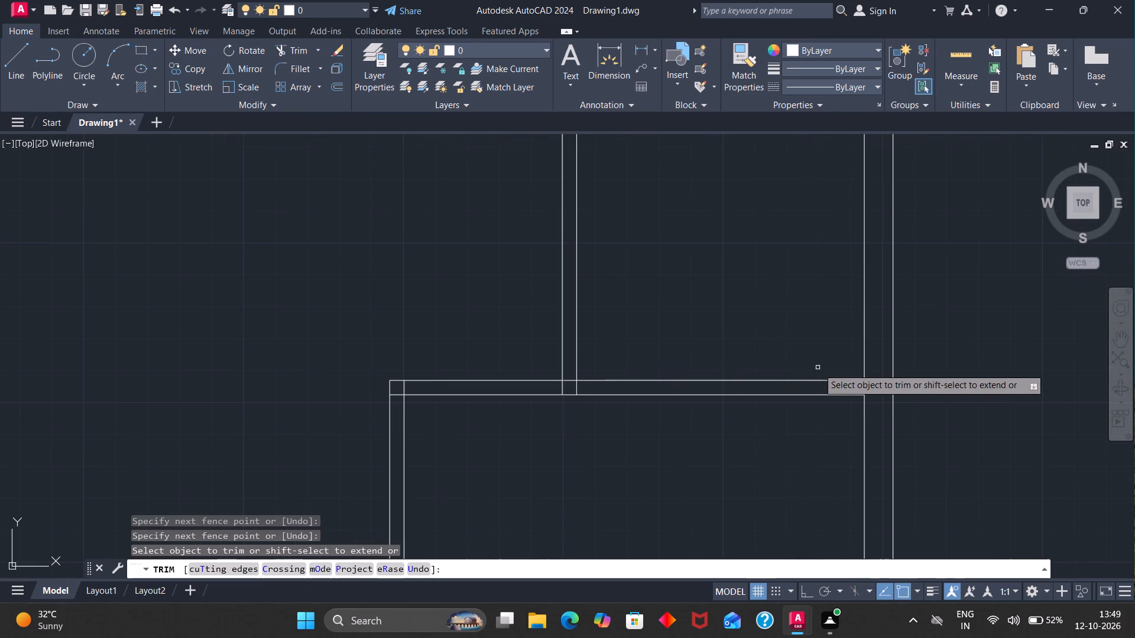
pyautogui.click(864, 385)
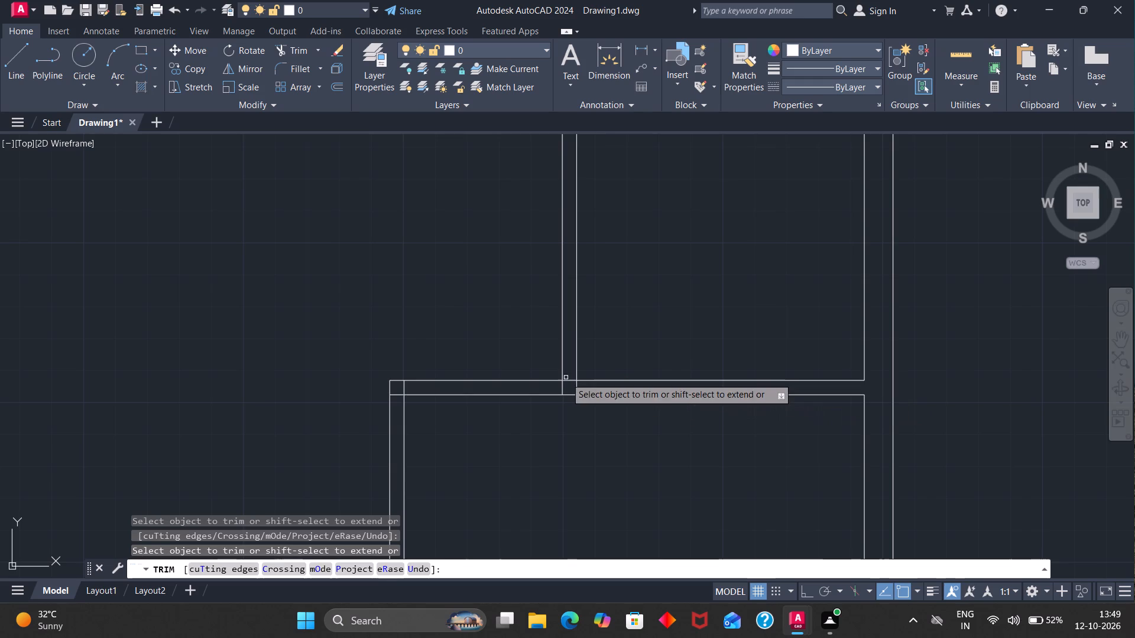
pyautogui.scroll(3, 566, 377)
pyautogui.moveTo(566, 377); pyautogui.dragTo(631, 415)
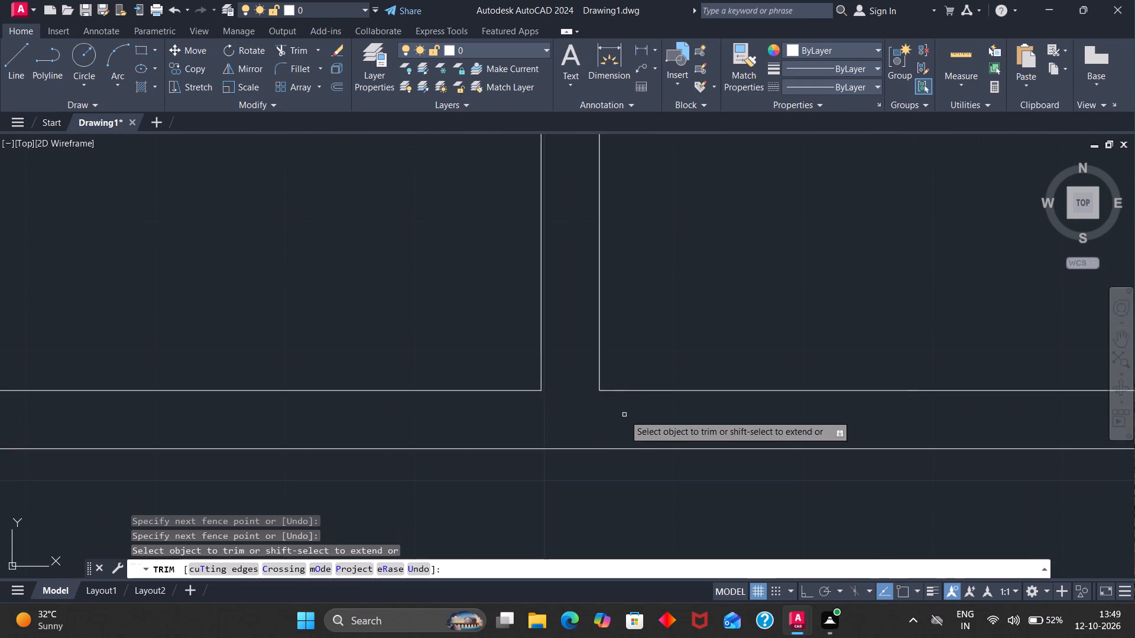
pyautogui.scroll(-3, 624, 415)
pyautogui.moveTo(353, 413); pyautogui.dragTo(335, 432)
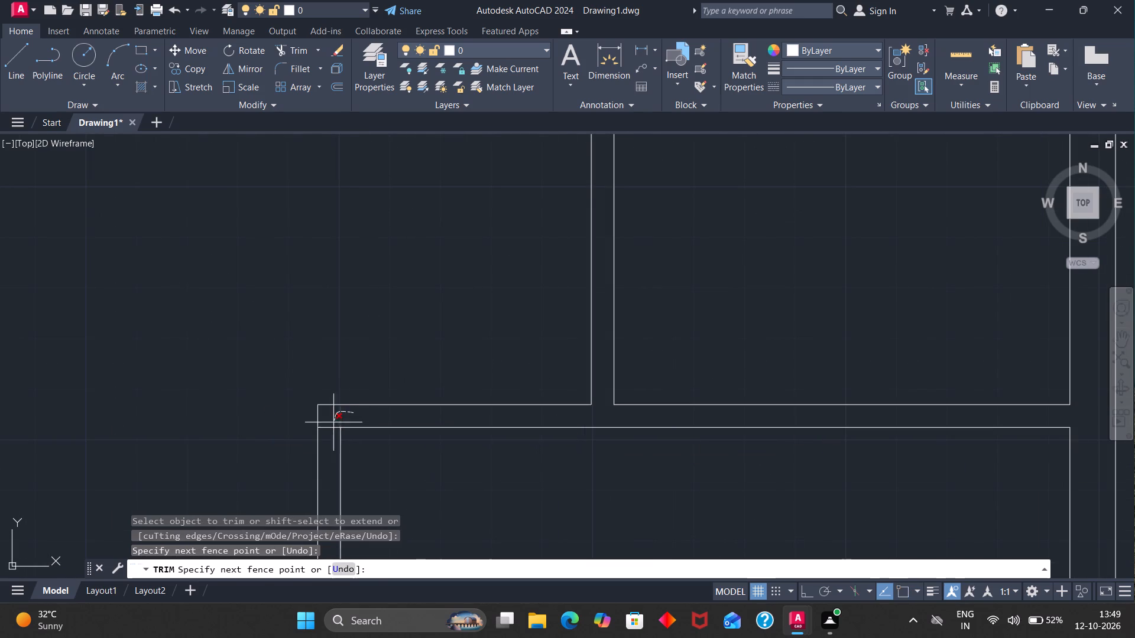
pyautogui.moveTo(335, 432); pyautogui.dragTo(336, 437)
# Trim the overlapping segments where the right-hand vertical partition crosses the lower-right horizontal partition, opening the junction.
pyautogui.scroll(-7, 330, 427)
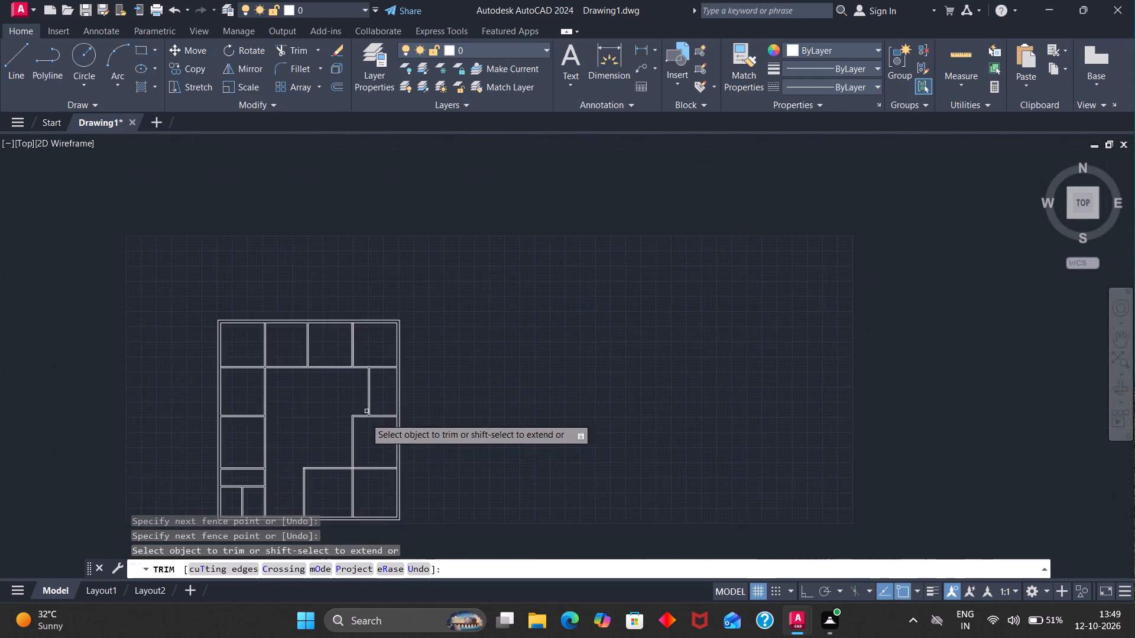
pyautogui.scroll(3, 367, 472)
pyautogui.scroll(4, 300, 461)
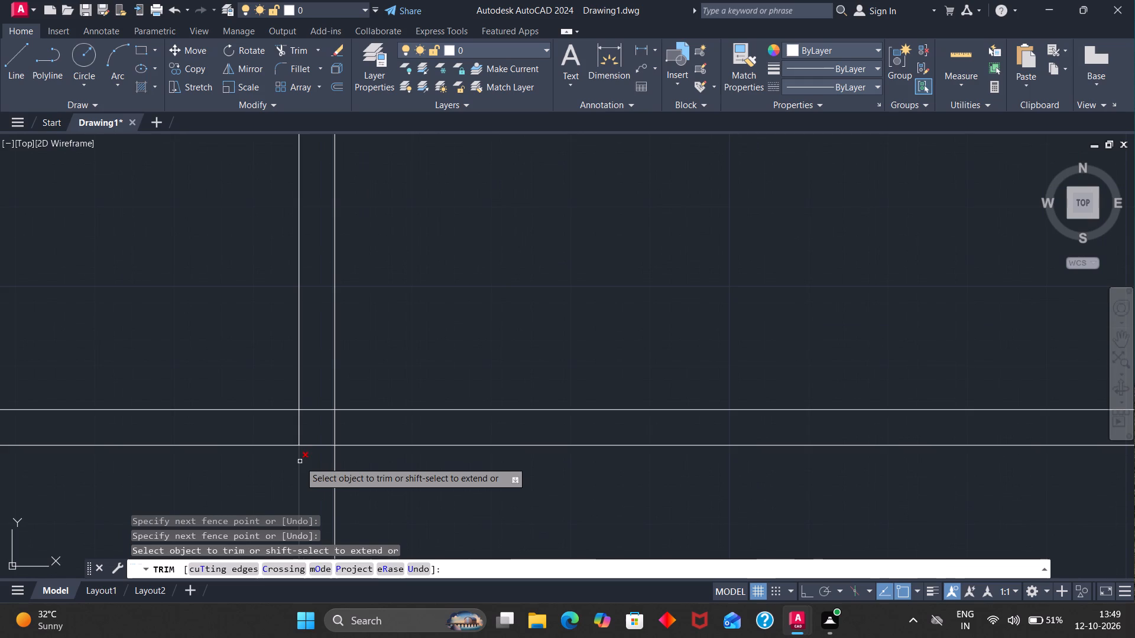
pyautogui.moveTo(289, 436); pyautogui.dragTo(323, 460)
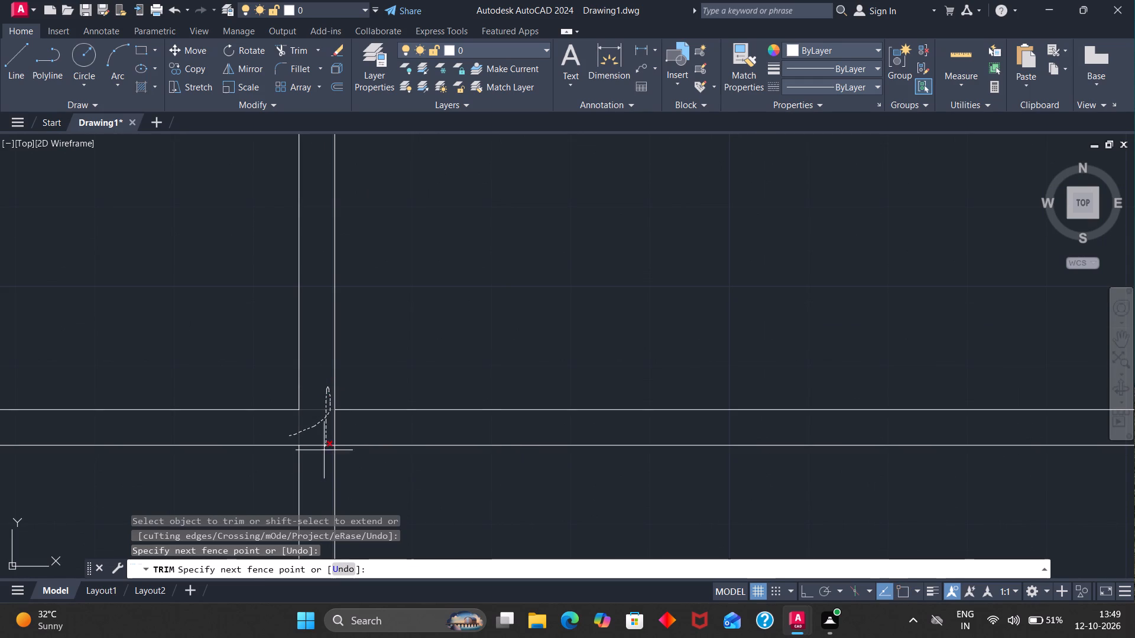
pyautogui.moveTo(323, 460); pyautogui.dragTo(351, 431)
pyautogui.scroll(-3, 708, 425)
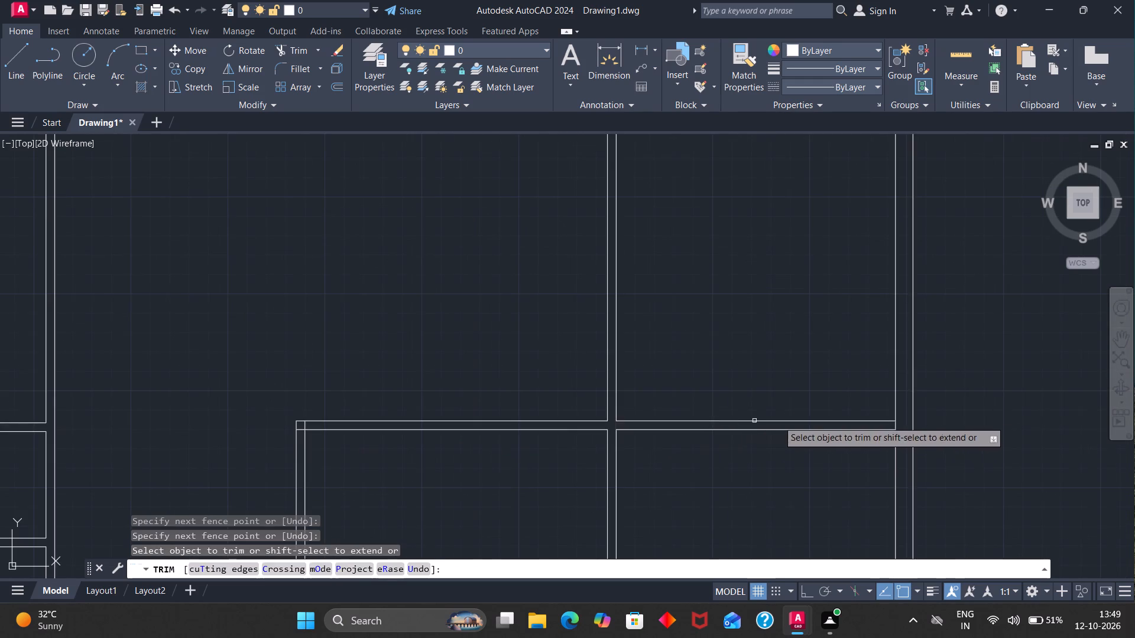
# Trim the overlaps at both ends of the lower-right horizontal partition, at the right outer wall and at its left corner.
pyautogui.scroll(3, 907, 426)
pyautogui.moveTo(862, 432); pyautogui.dragTo(825, 435)
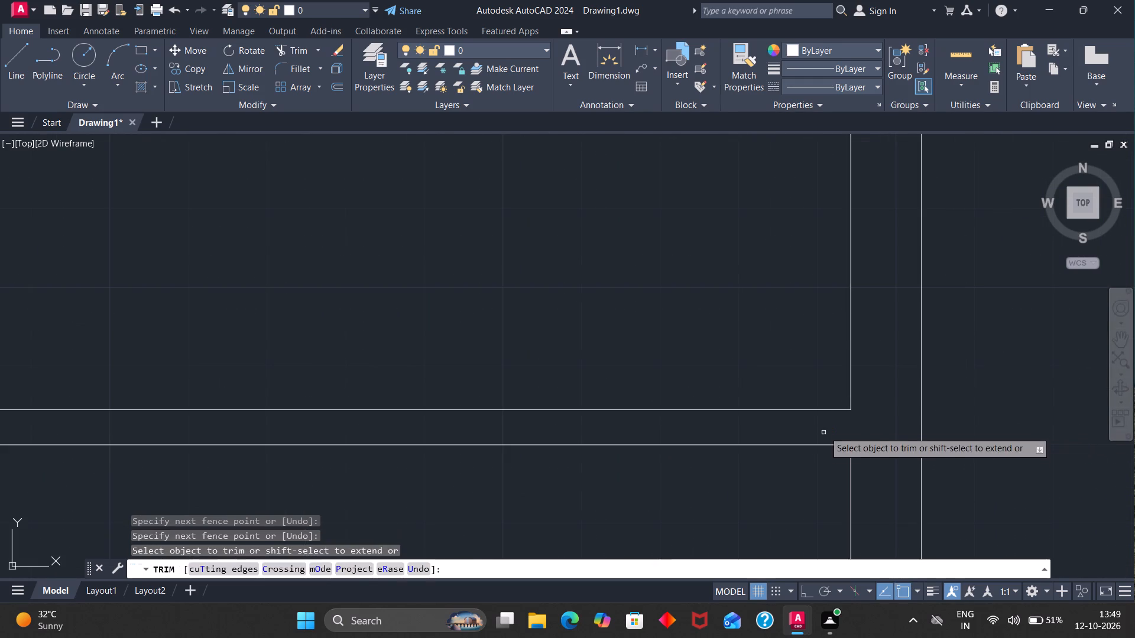
pyautogui.scroll(-4, 825, 427)
pyautogui.scroll(-2, 221, 427)
pyautogui.scroll(4, 223, 430)
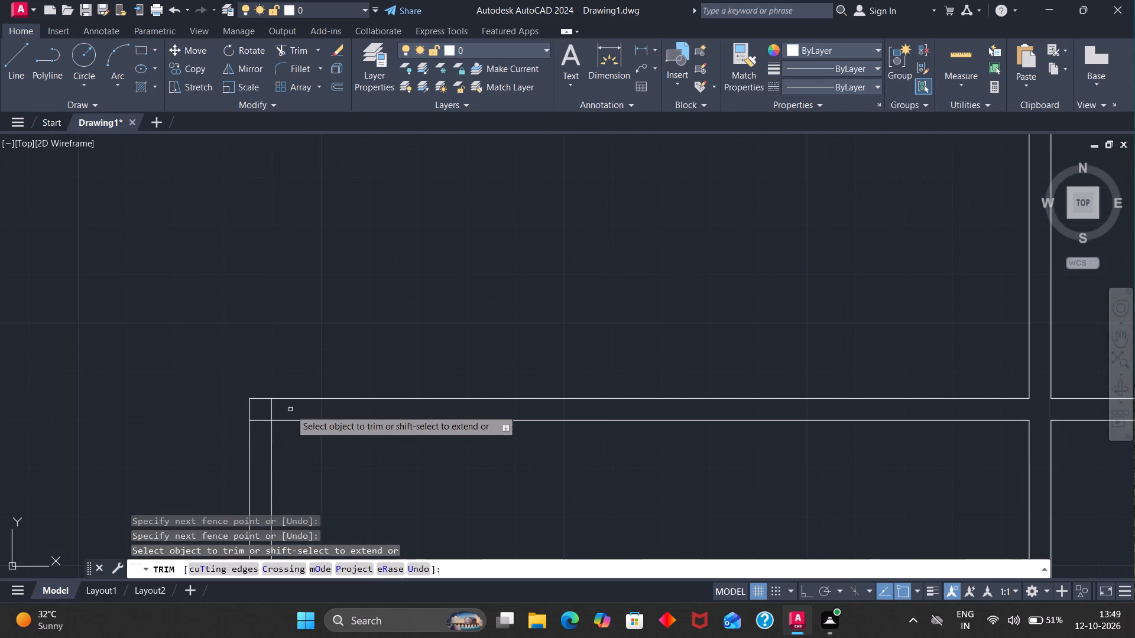
pyautogui.moveTo(290, 409); pyautogui.dragTo(265, 427)
# Trim the bottom outer wall's inner line where the two lower-right vertical partitions meet it.
pyautogui.scroll(-8, 265, 412)
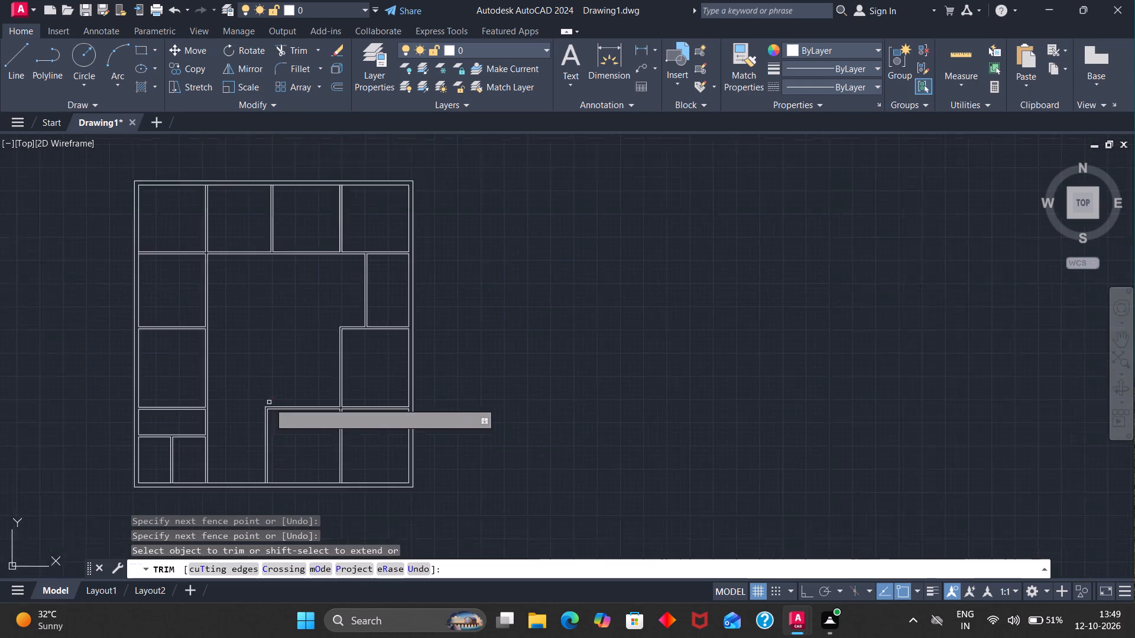
pyautogui.scroll(4, 270, 441)
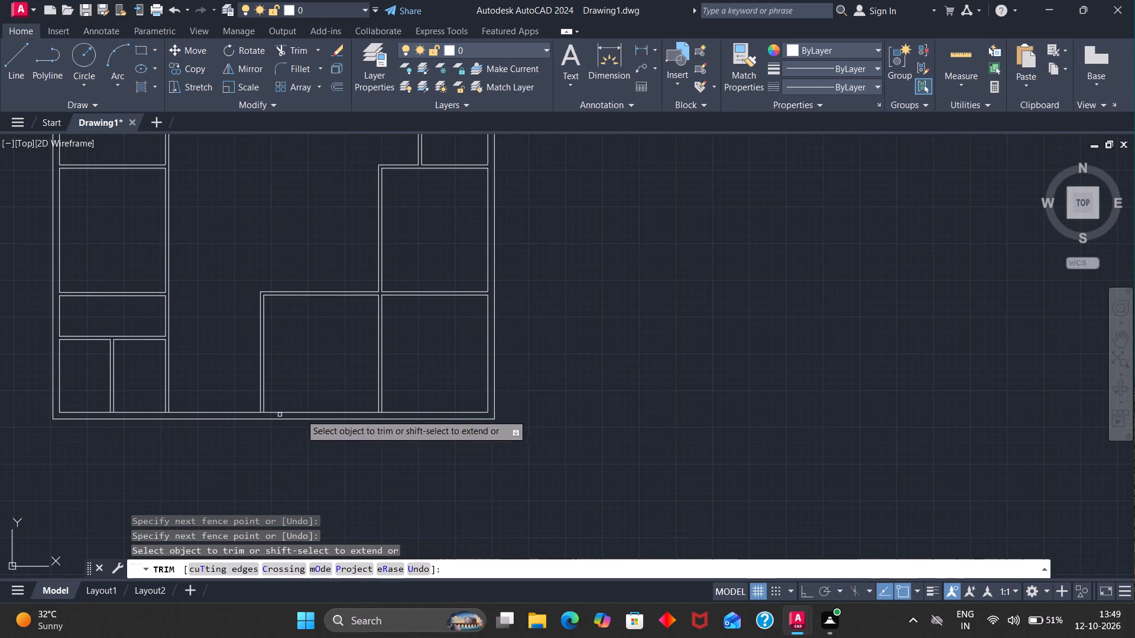
pyautogui.scroll(4, 369, 422)
pyautogui.moveTo(431, 351); pyautogui.dragTo(432, 366)
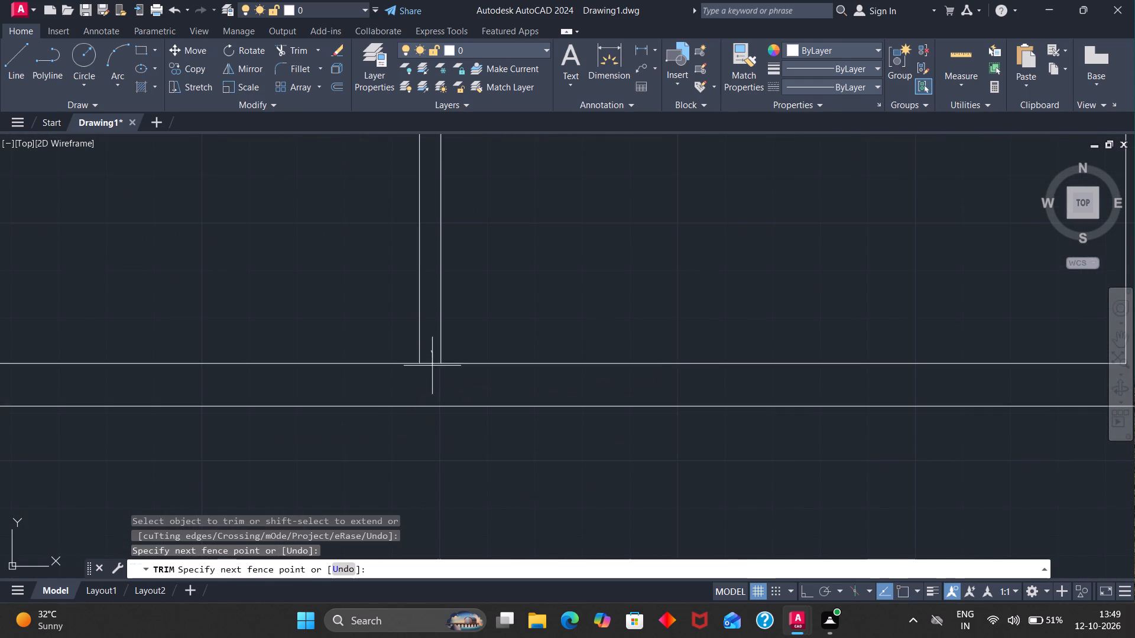
pyautogui.moveTo(432, 366); pyautogui.dragTo(432, 370)
pyautogui.scroll(-3, 429, 372)
pyautogui.scroll(-1, 148, 374)
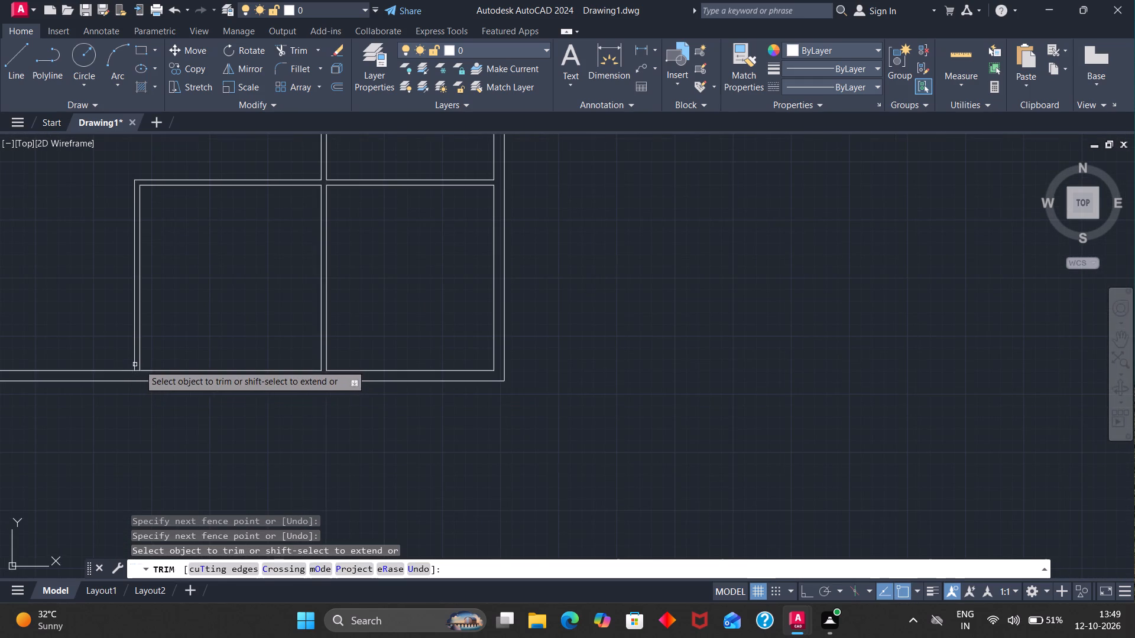
pyautogui.scroll(4, 139, 364)
pyautogui.moveTo(122, 376); pyautogui.dragTo(129, 425)
# Trim the bottom outer wall's inner line at the small rooms' divider and at the long left vertical partition.
pyautogui.scroll(-4, 129, 423)
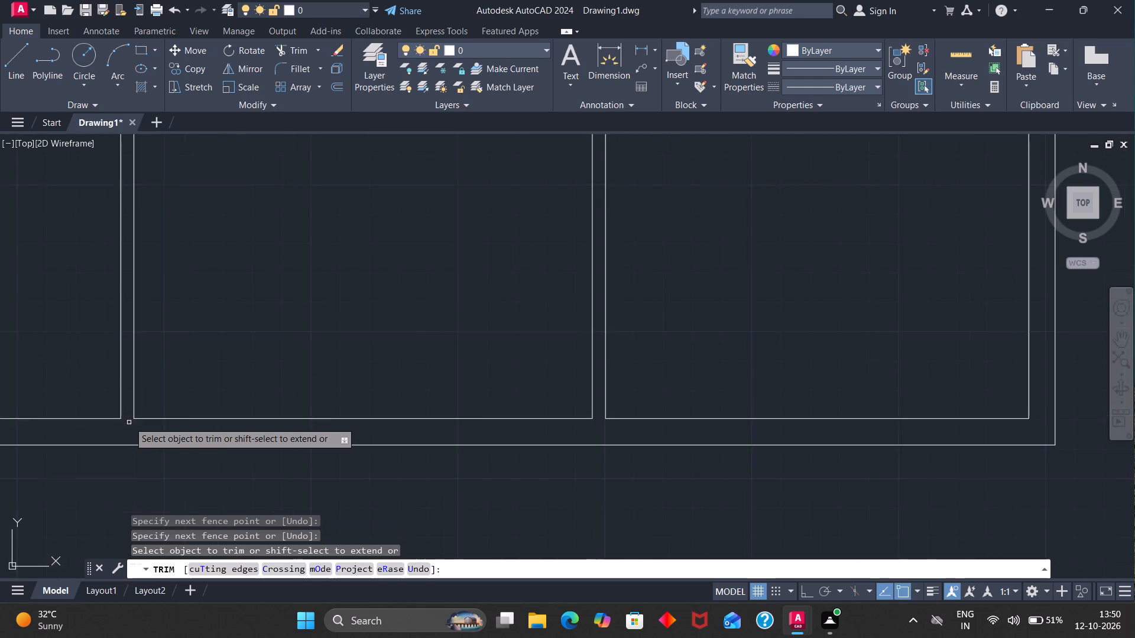
pyautogui.scroll(-3, 129, 421)
pyautogui.scroll(-3, 61, 423)
pyautogui.scroll(2, 39, 424)
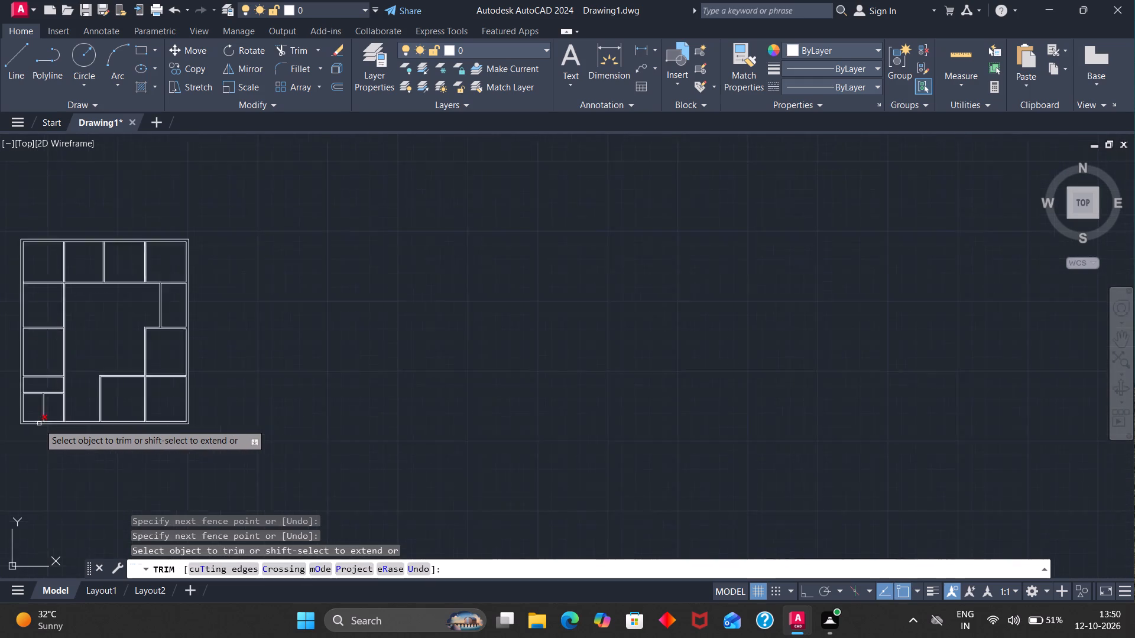
pyautogui.scroll(6, 39, 424)
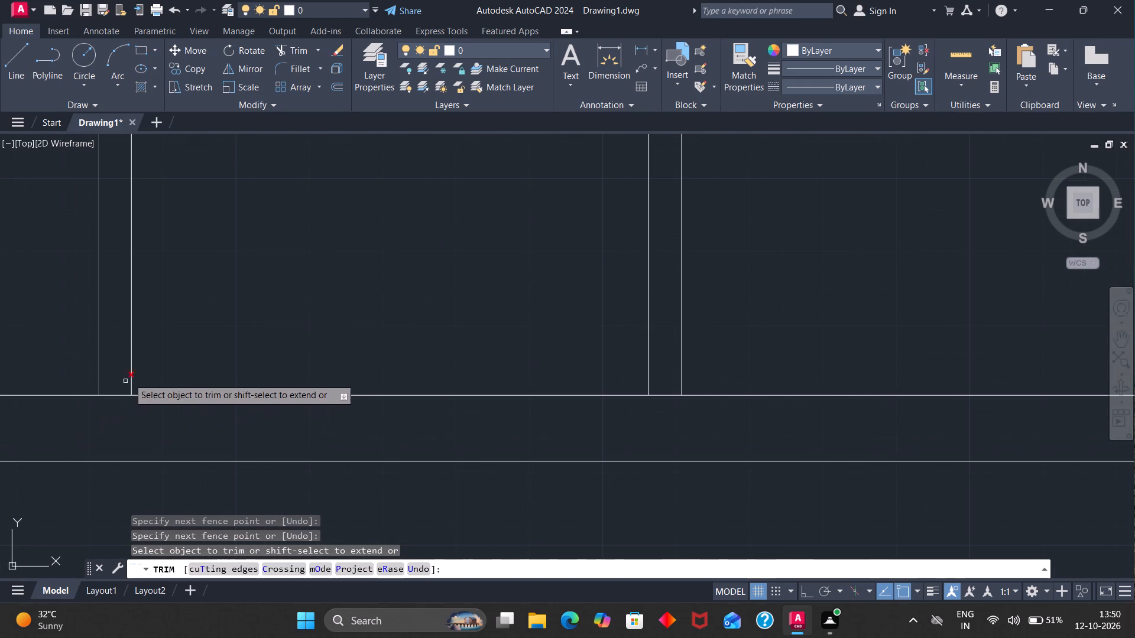
pyautogui.moveTo(118, 373); pyautogui.dragTo(112, 409)
pyautogui.scroll(-3, 115, 409)
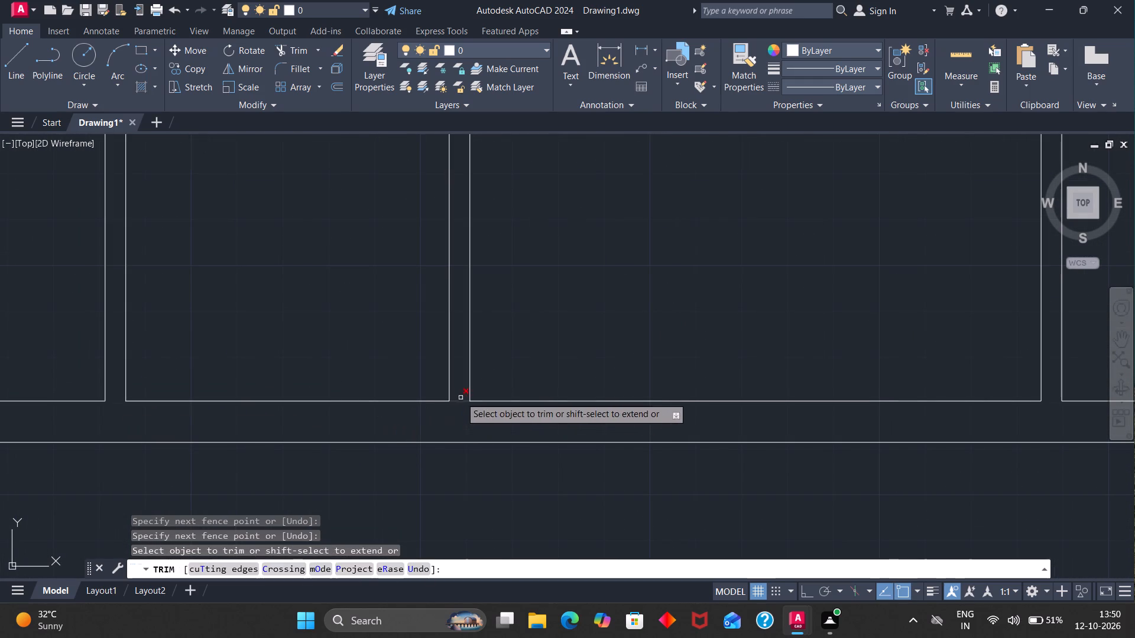
pyautogui.moveTo(457, 392); pyautogui.dragTo(458, 409)
pyautogui.scroll(-5, 455, 405)
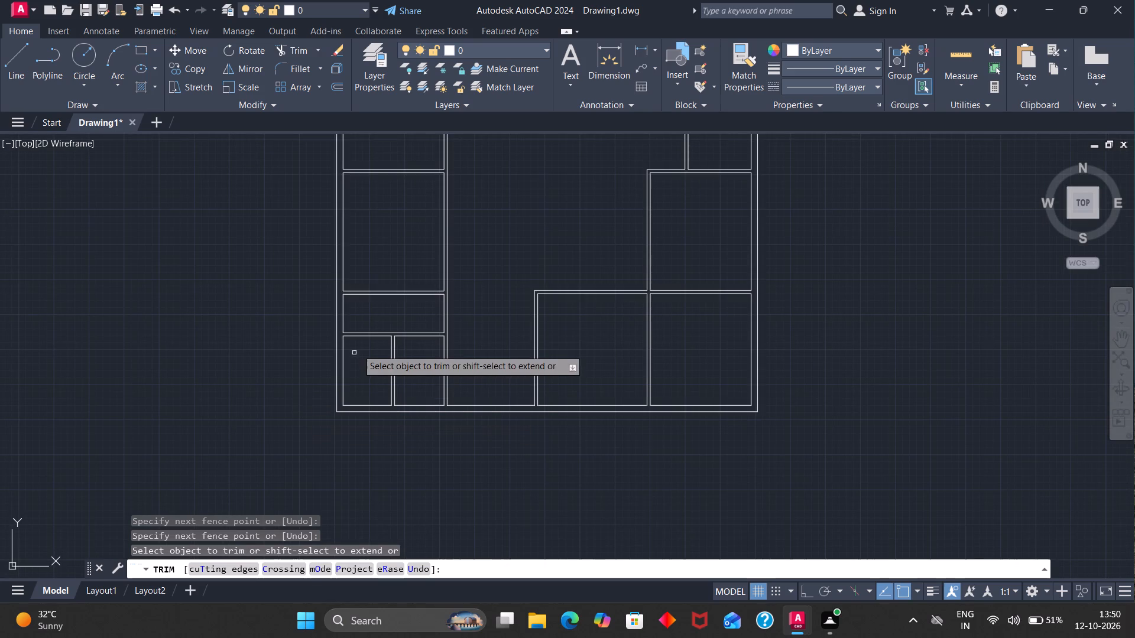
# Draw a short line across the foot of the top row's leftmost vertical partition, where it meets the upper horizontal partition.
pyautogui.press('Escape')
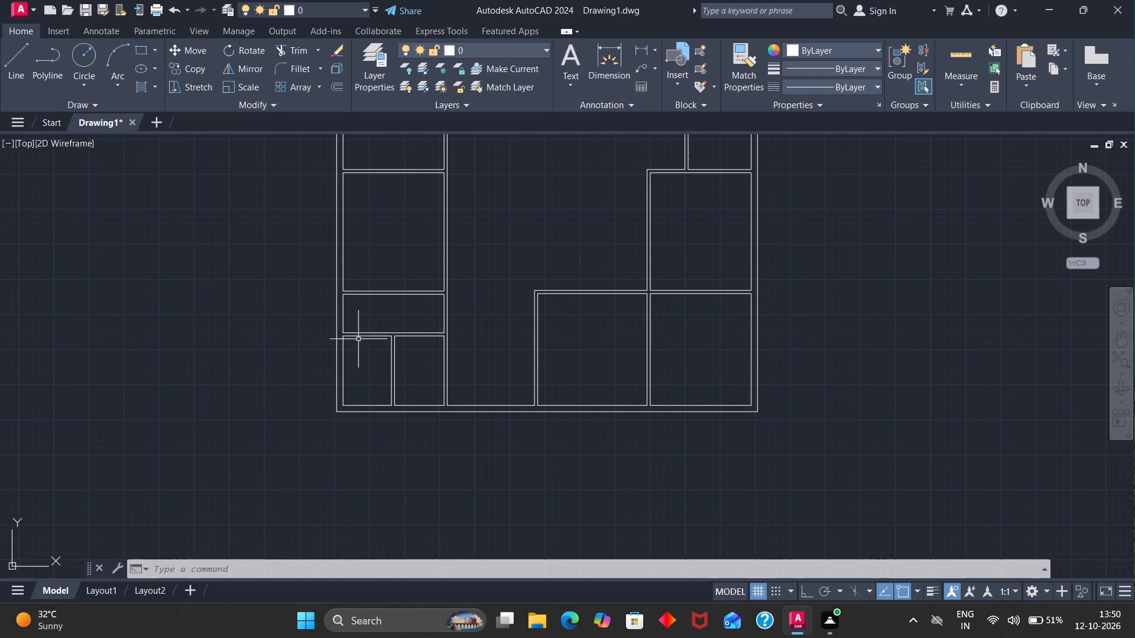
pyautogui.scroll(-1, 403, 190)
pyautogui.scroll(3, 411, 162)
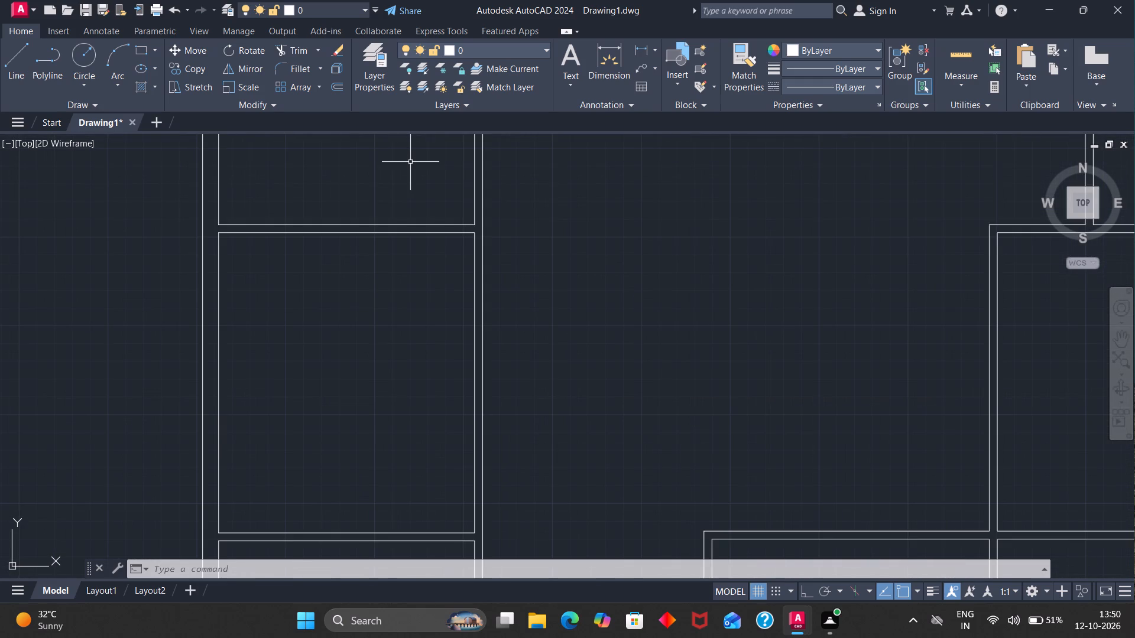
pyautogui.scroll(-8, 410, 162)
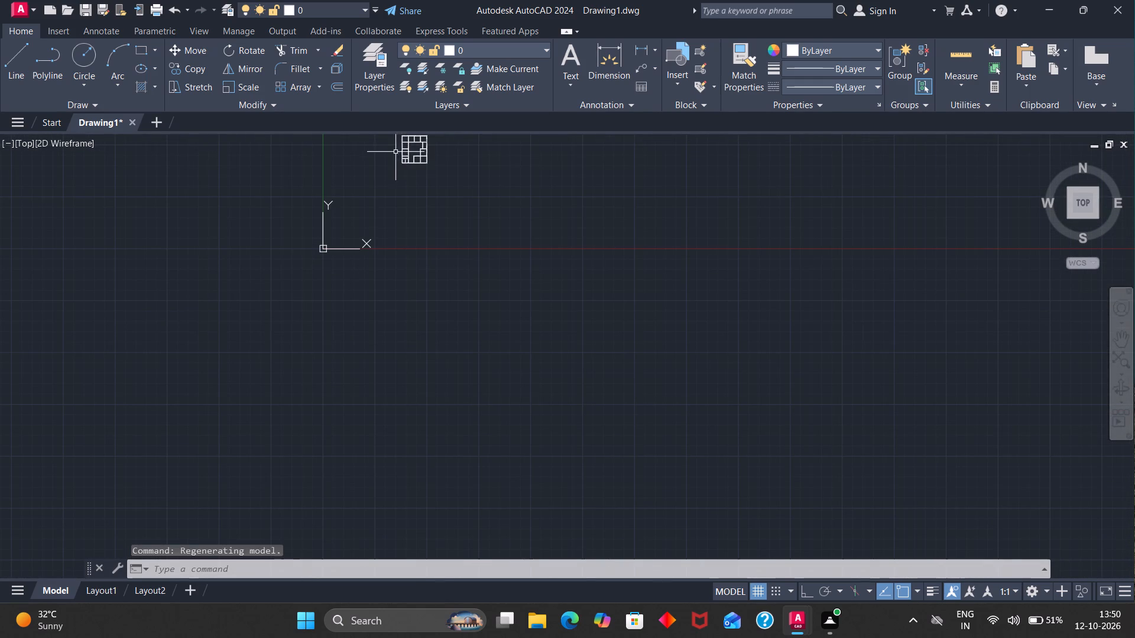
pyautogui.scroll(10, 399, 131)
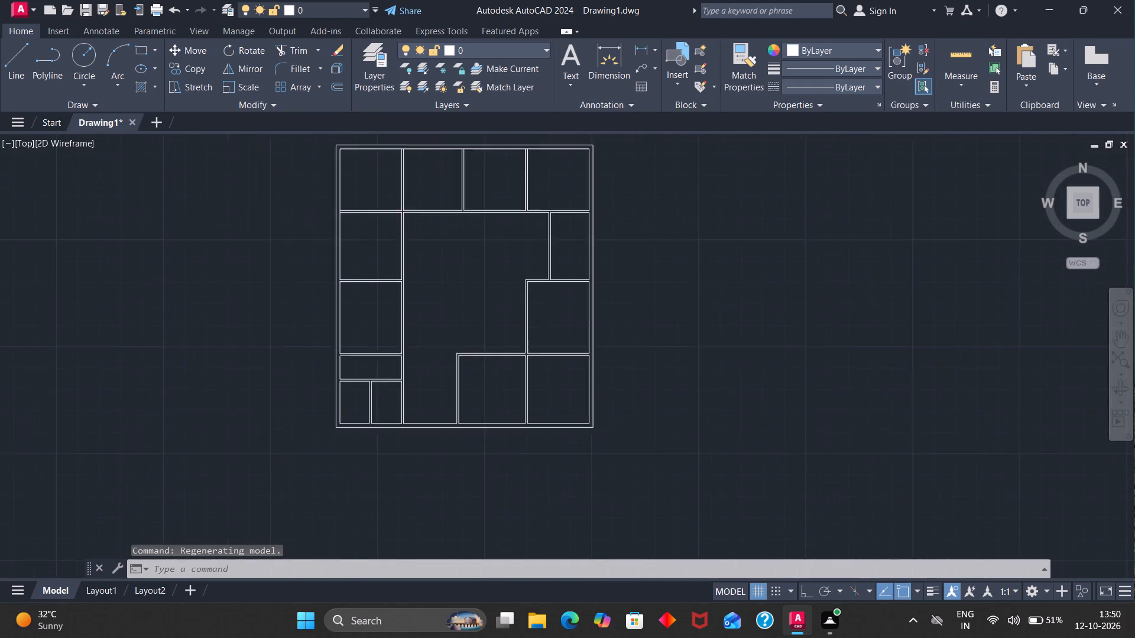
pyautogui.scroll(2, 395, 224)
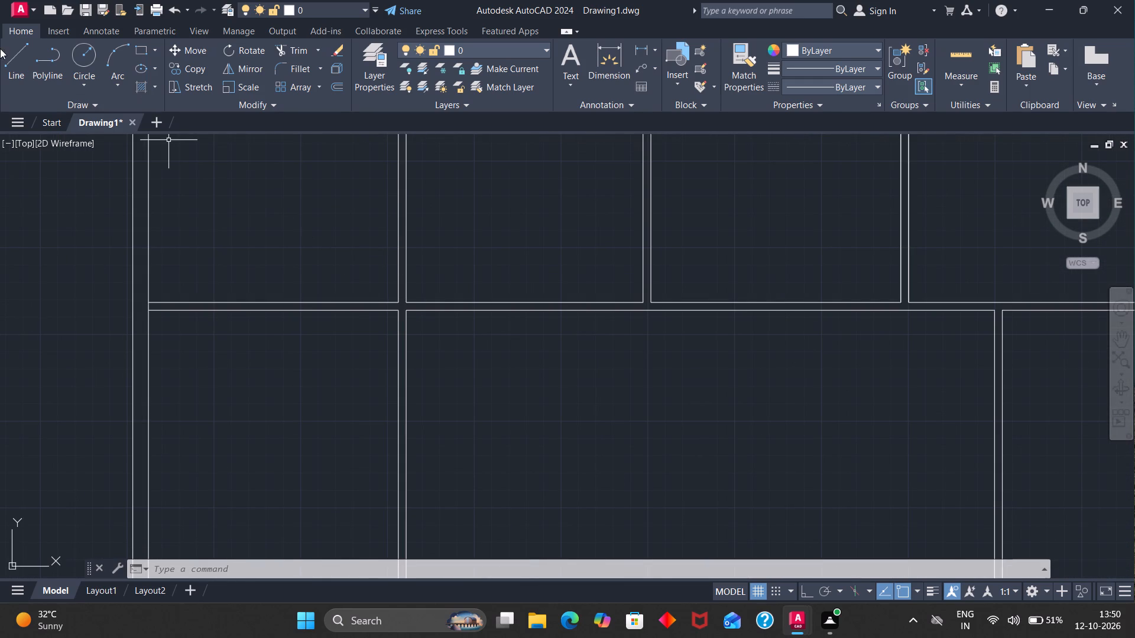
pyautogui.click(18, 56)
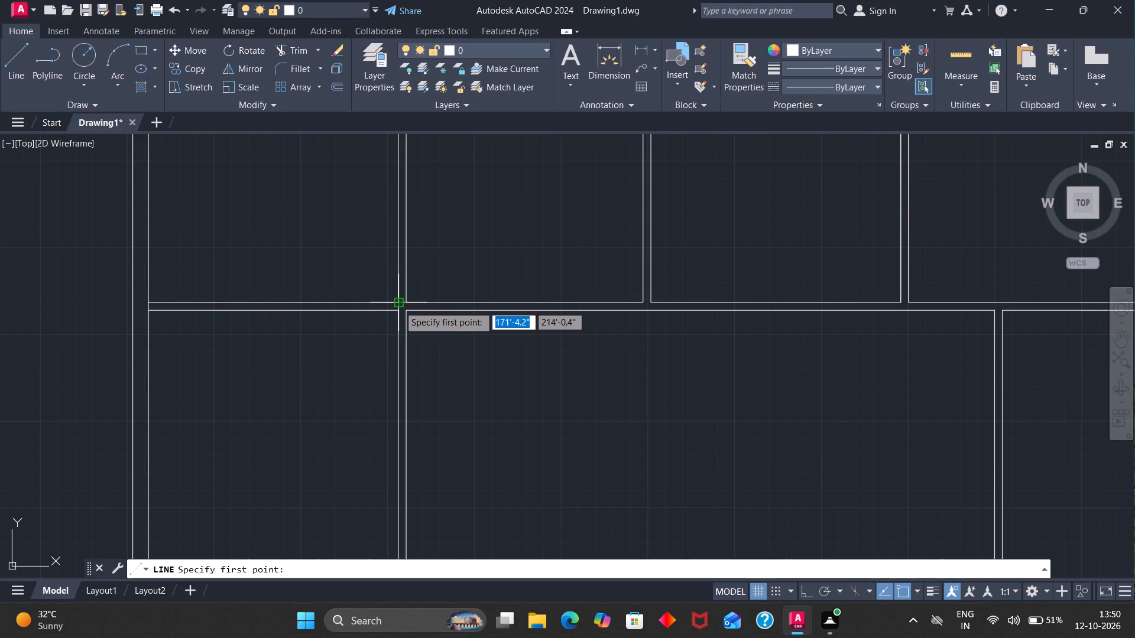
pyautogui.click(398, 305)
pyautogui.click(410, 304)
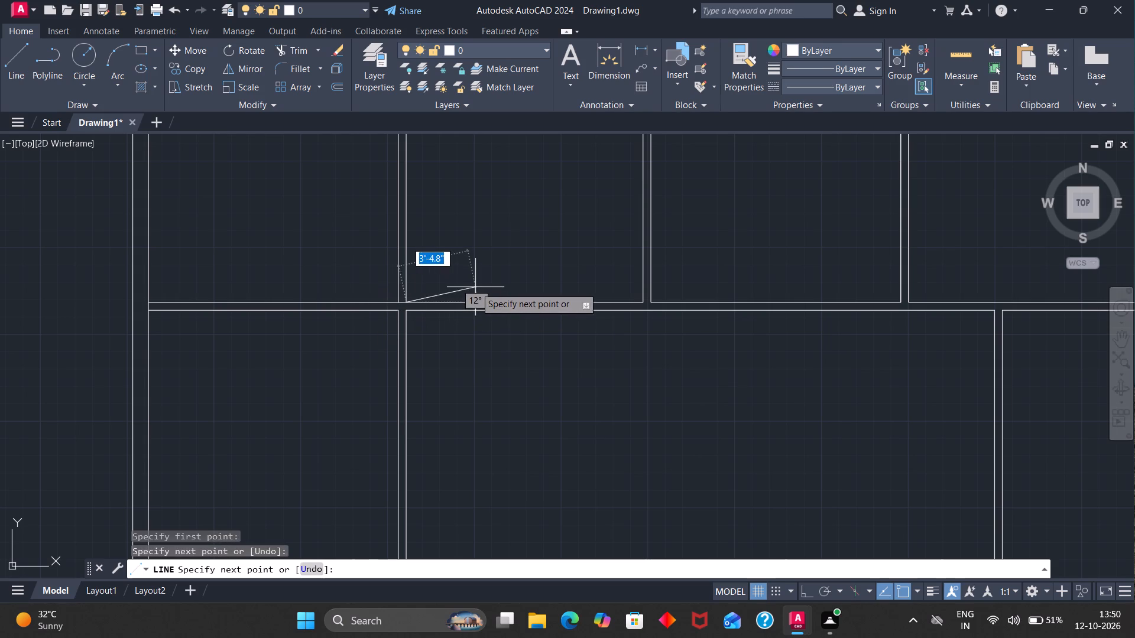
pyautogui.press('Escape')
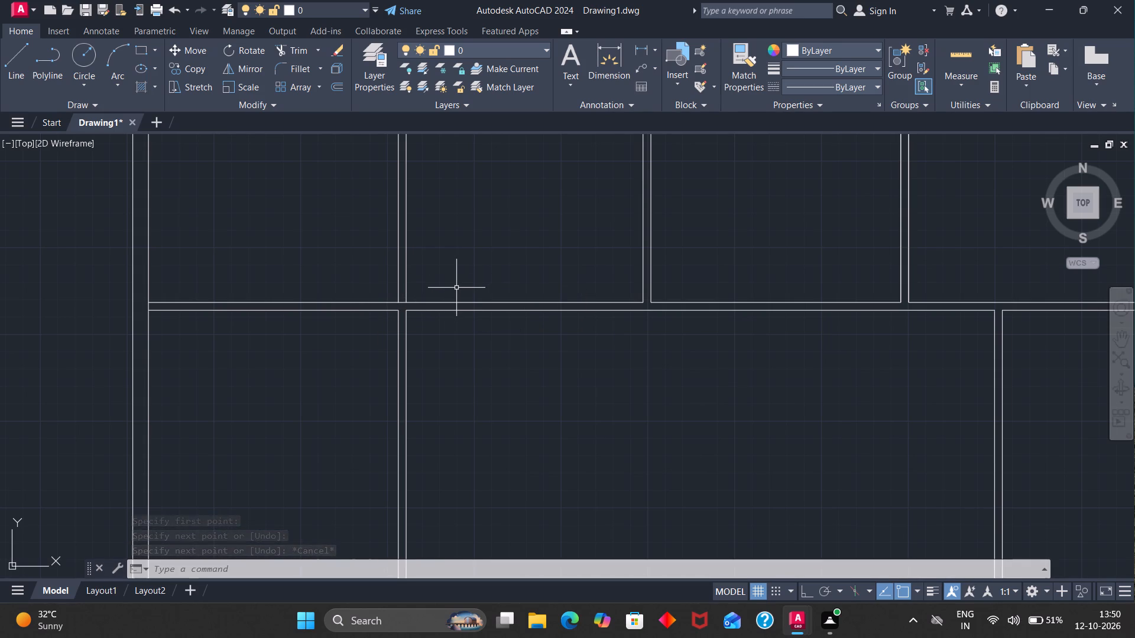
# Offset that short line 3' upward and trim the vertical partition below it to make a 3' door opening.
pyautogui.press('o')
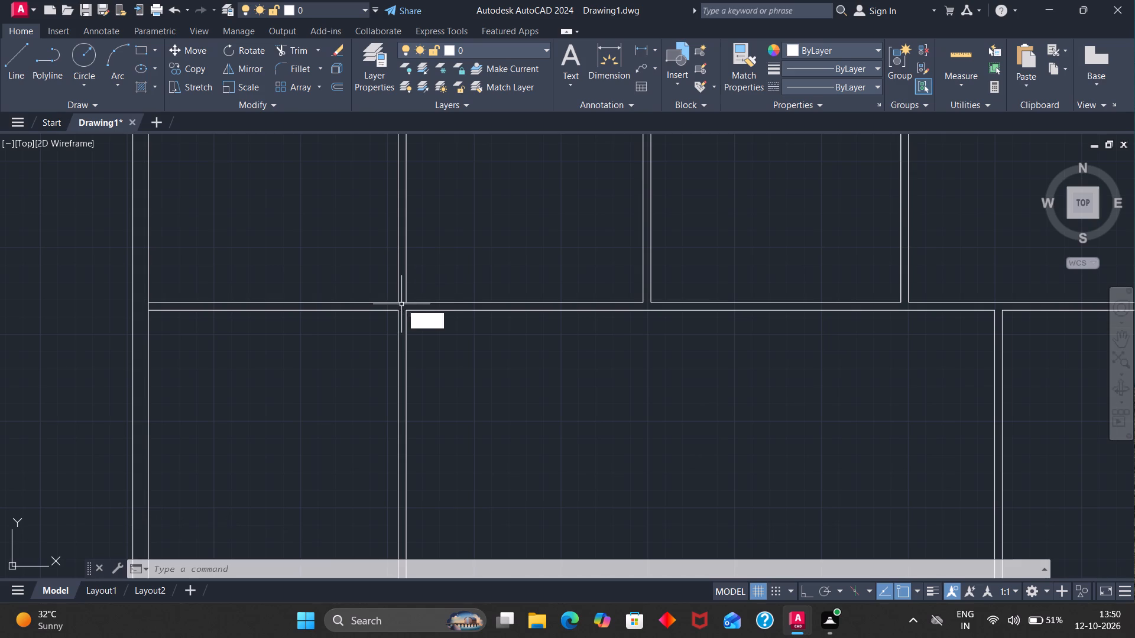
pyautogui.press('Return')
pyautogui.press('3')
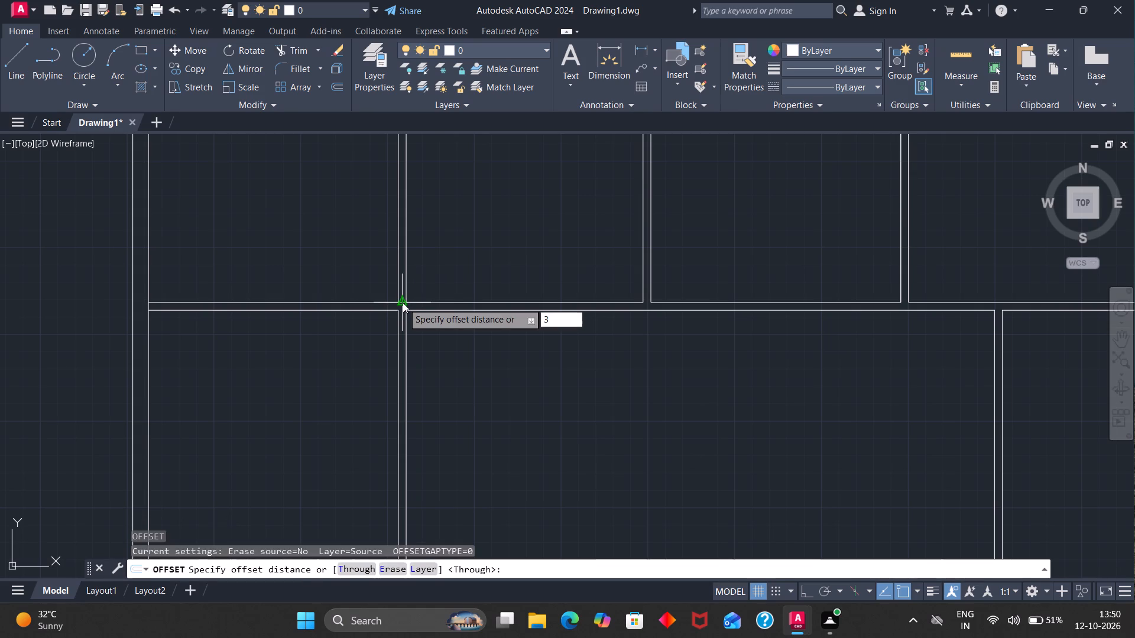
pyautogui.press("'")
pyautogui.press('Return')
pyautogui.click(403, 302)
pyautogui.click(411, 266)
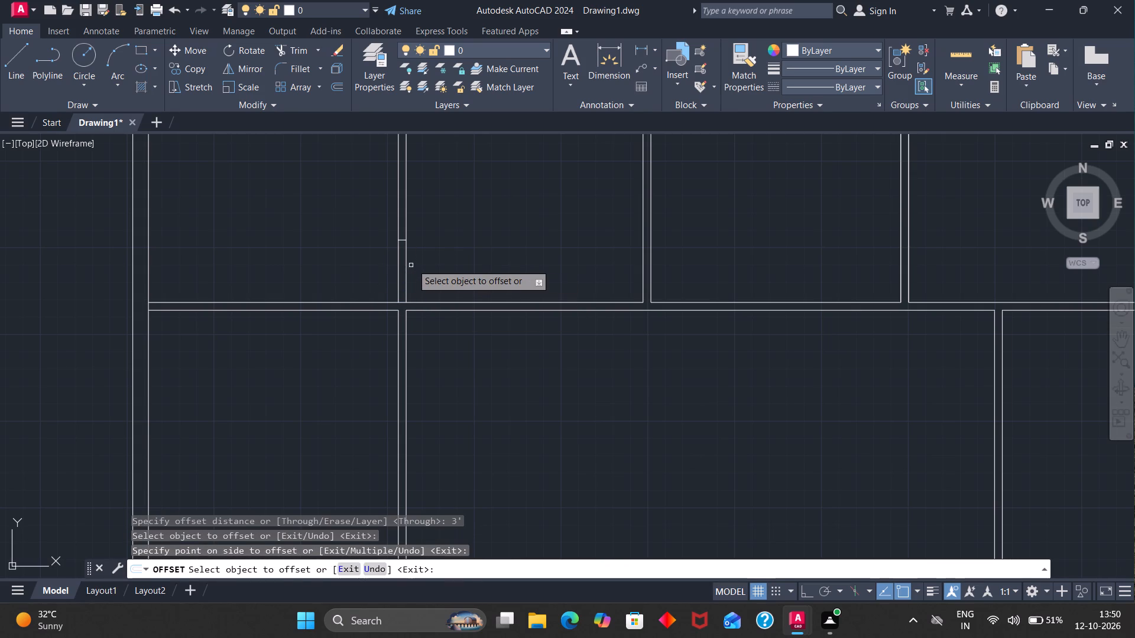
pyautogui.click(298, 51)
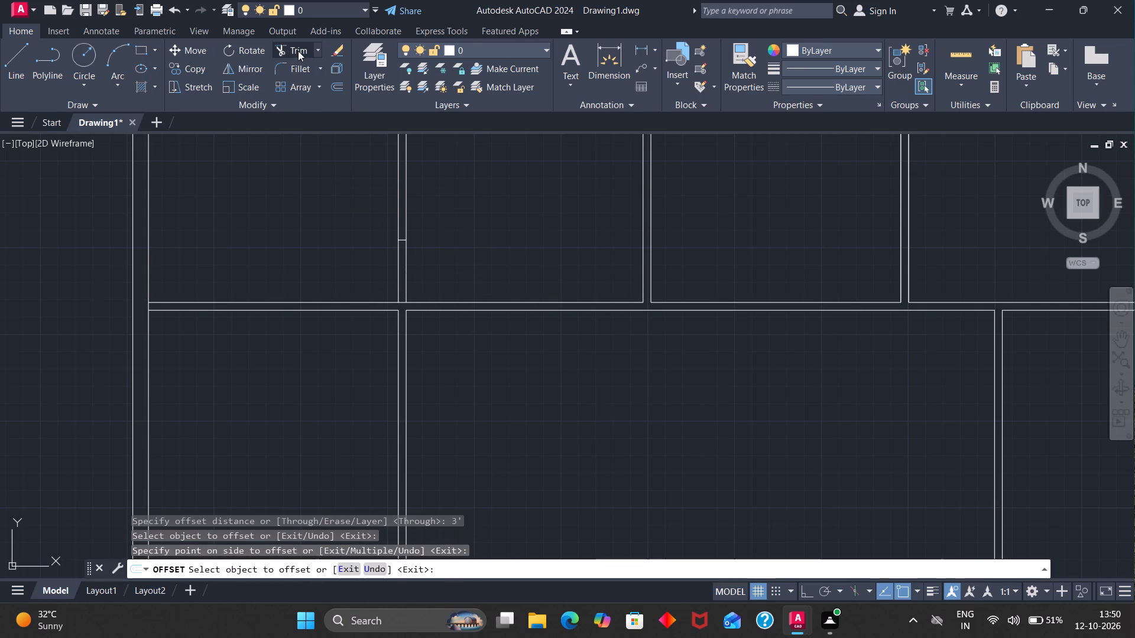
pyautogui.moveTo(425, 266); pyautogui.dragTo(385, 266)
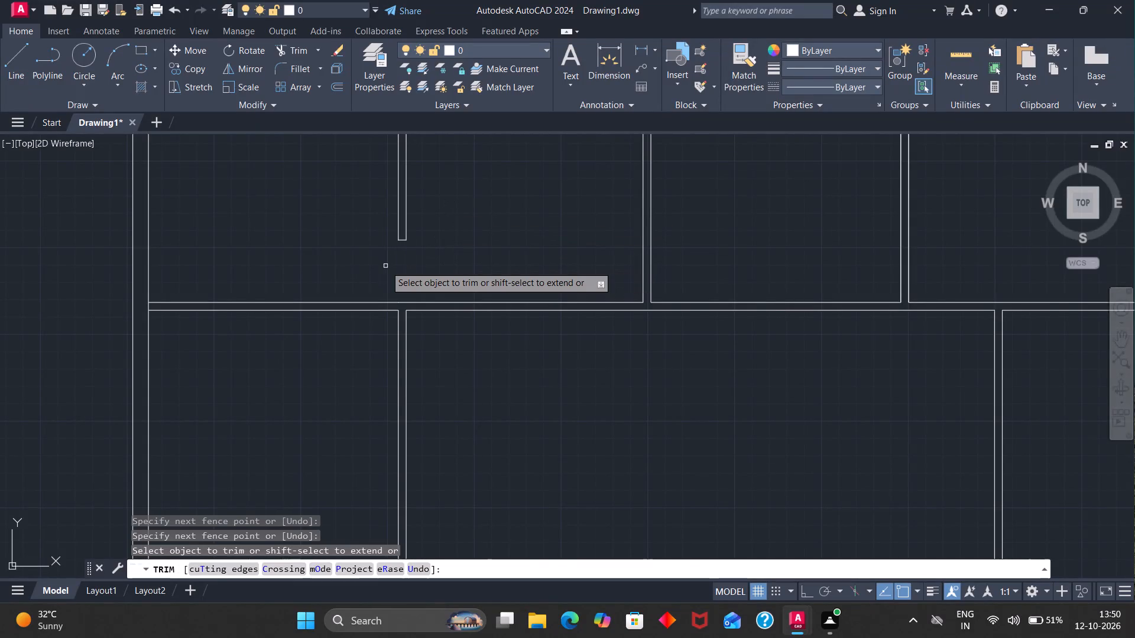
# Draw a short line across the top of the long left vertical partition, just below the upper horizontal partition.
pyautogui.scroll(-2, 385, 266)
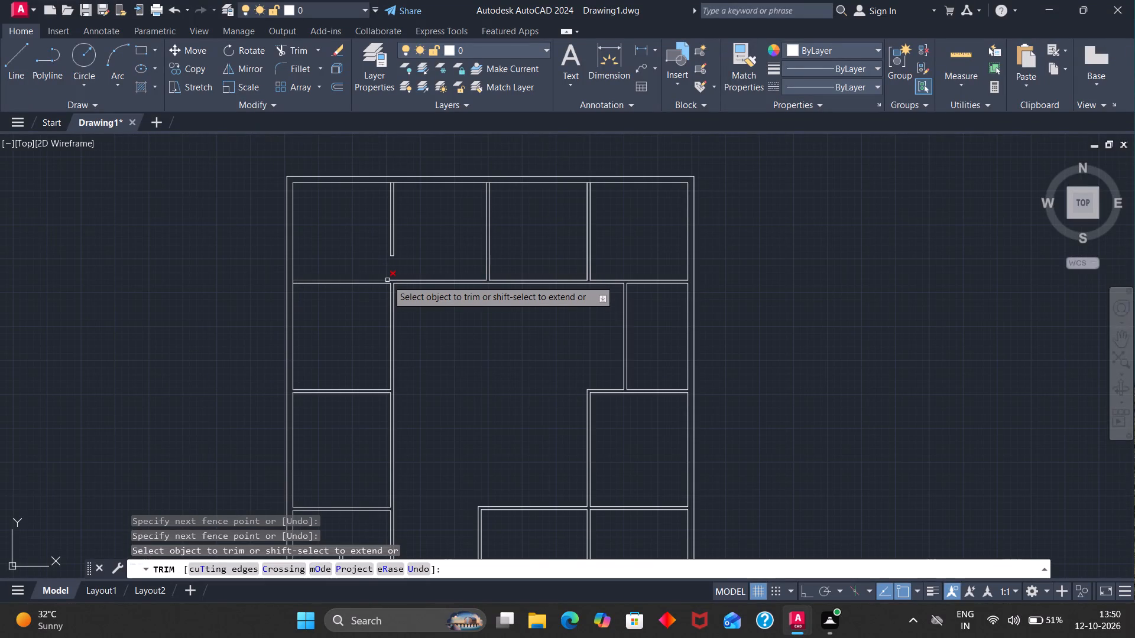
pyautogui.click(1, 65)
pyautogui.click(22, 63)
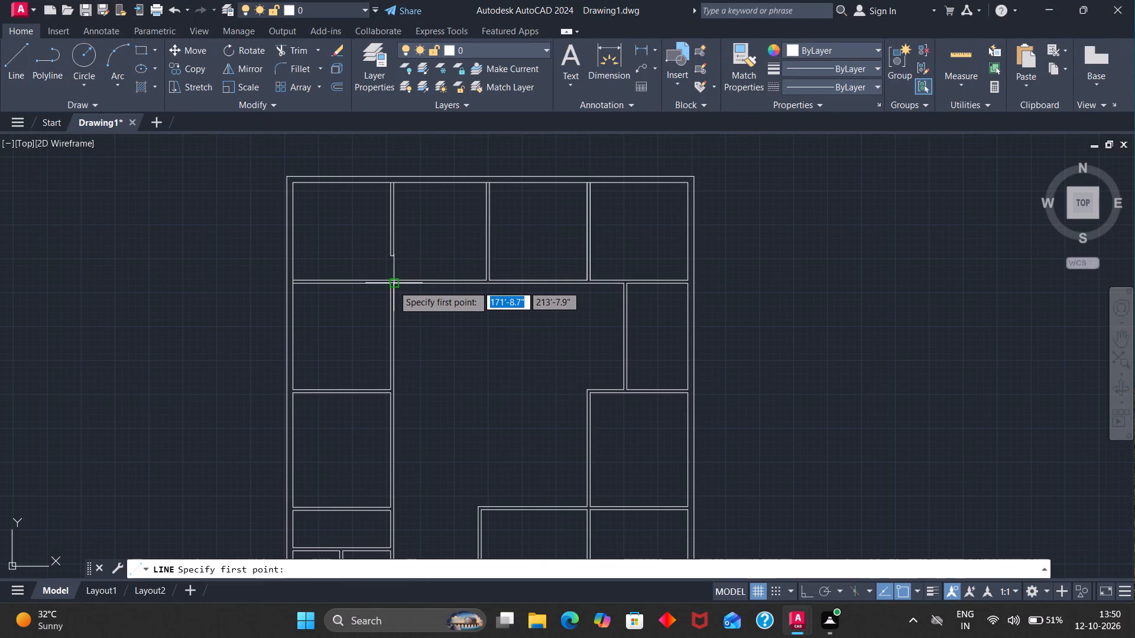
pyautogui.scroll(4, 393, 285)
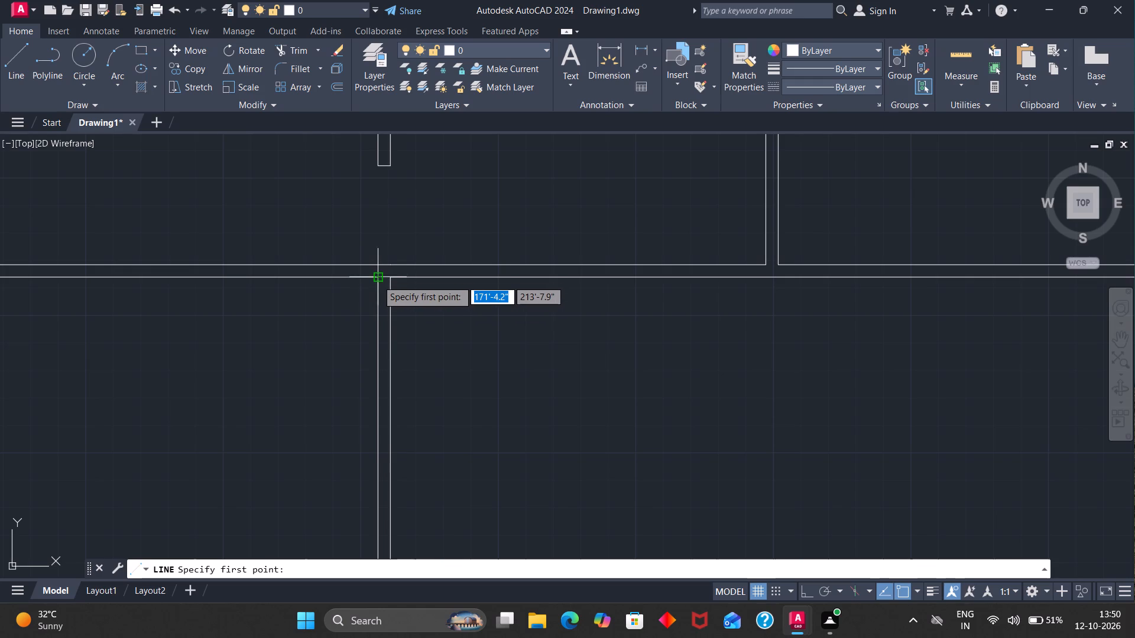
pyautogui.click(377, 280)
pyautogui.click(397, 278)
pyautogui.press('Escape')
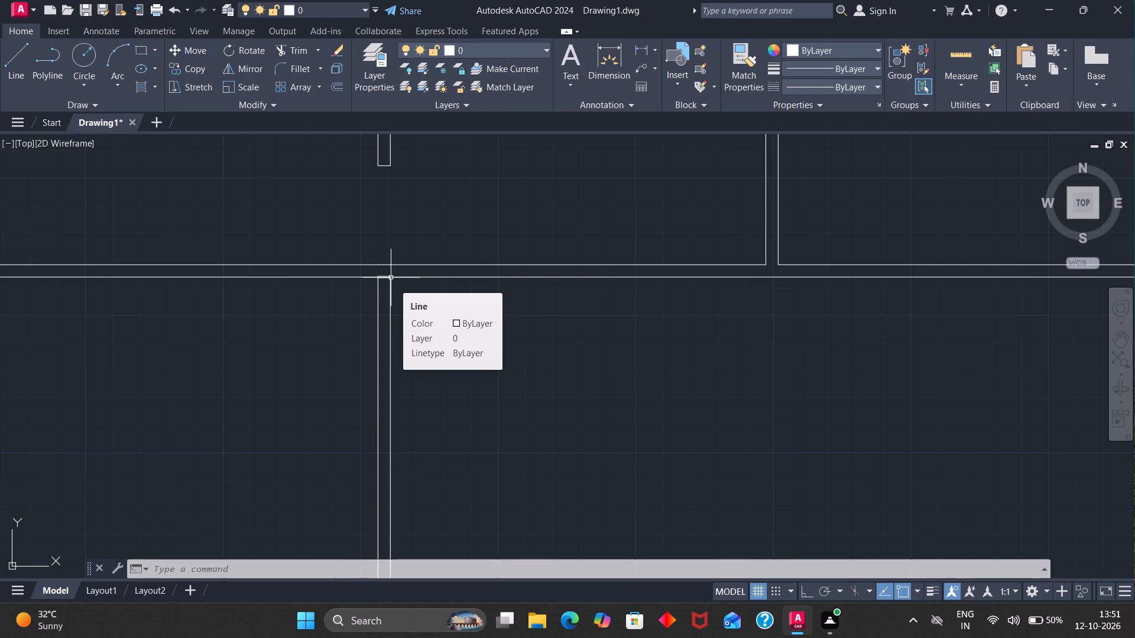
# Offset this short line 3' downward and trim the vertical partition above it to make a 3' door opening.
pyautogui.press('o')
pyautogui.press('Return')
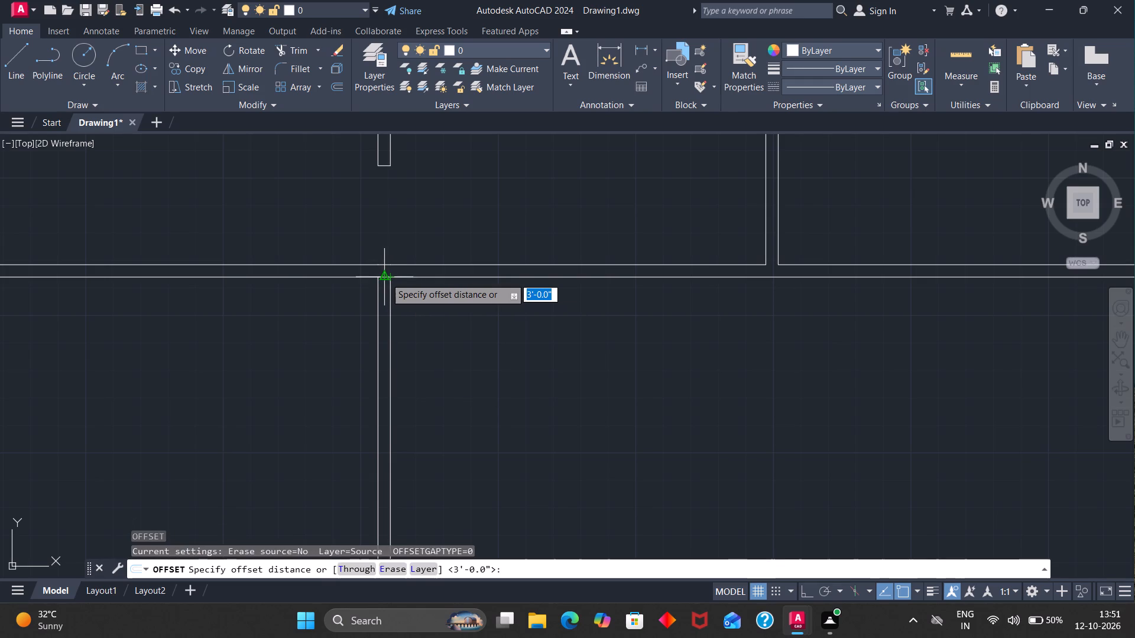
pyautogui.press('Return')
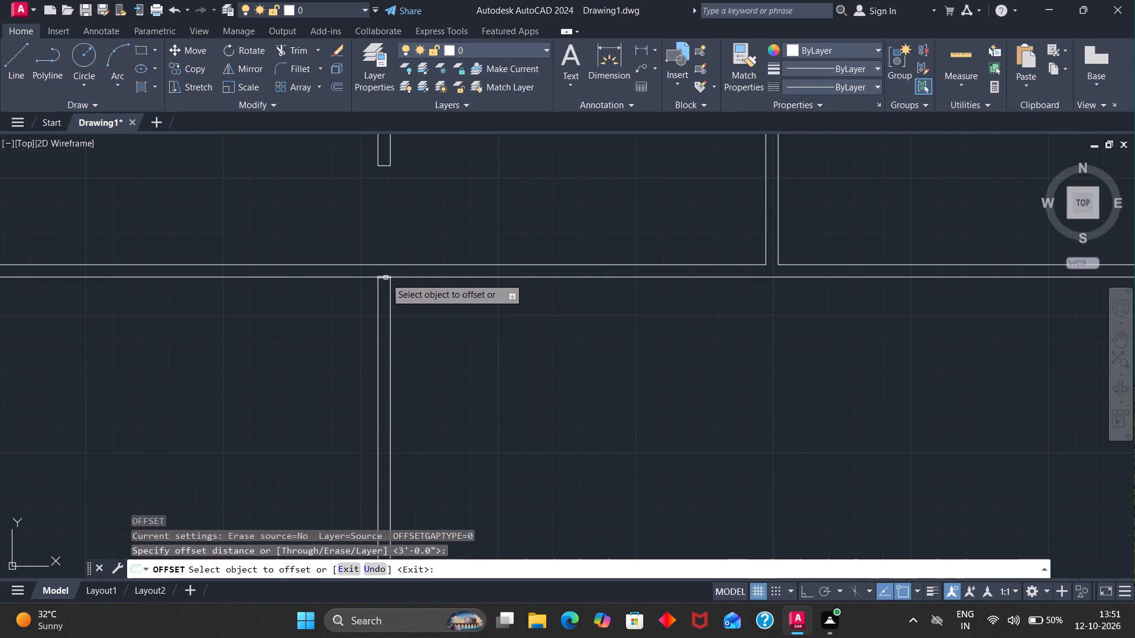
pyautogui.click(385, 278)
pyautogui.click(383, 304)
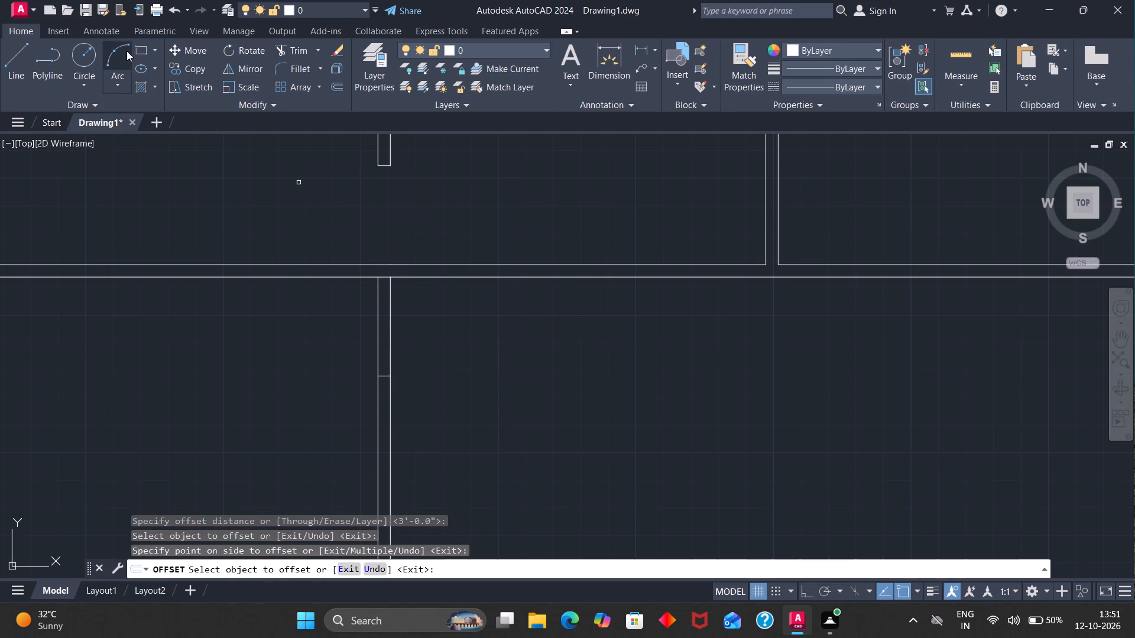
pyautogui.click(299, 44)
pyautogui.moveTo(428, 302); pyautogui.dragTo(329, 321)
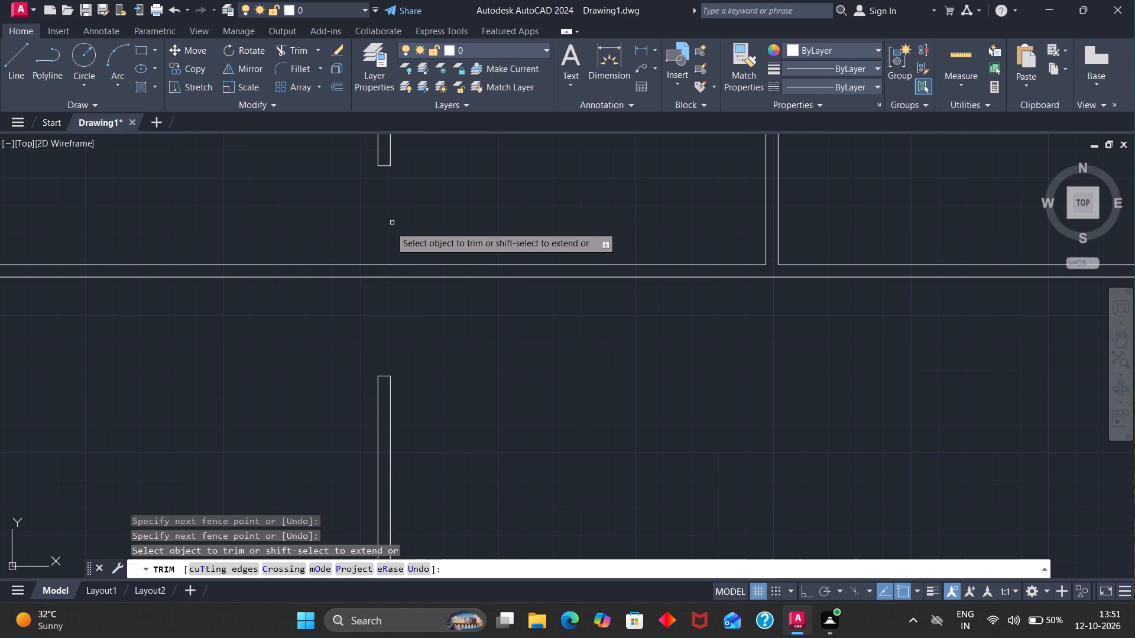
# Draw a short line across the upper horizontal partition, aligned with the left face of the long left vertical partition.
pyautogui.scroll(-1, 390, 226)
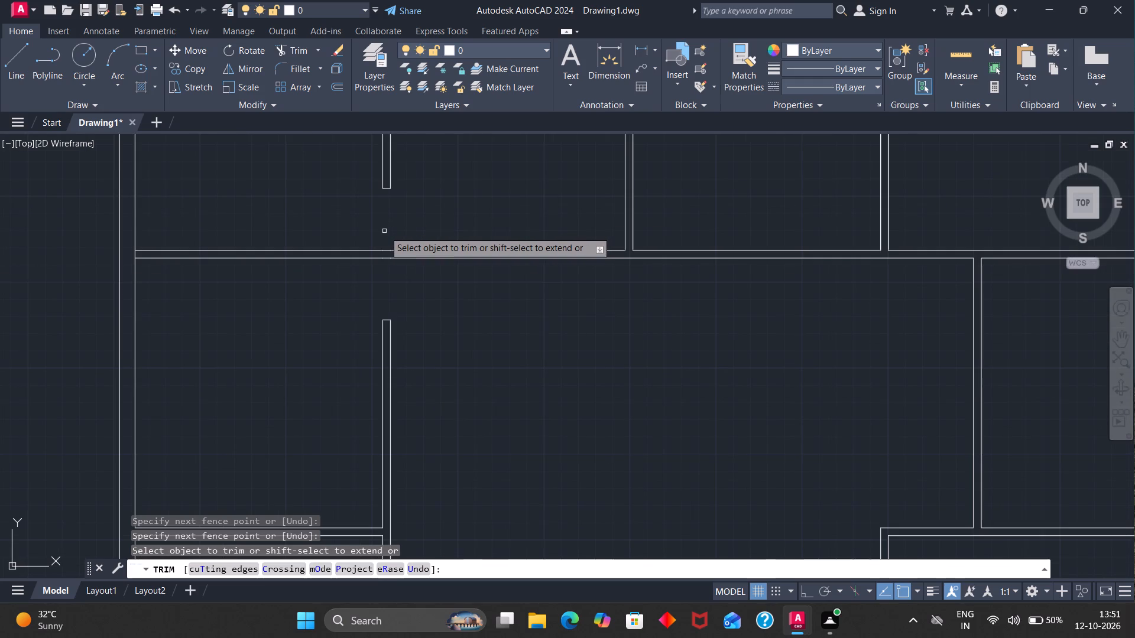
pyautogui.scroll(2, 384, 231)
pyautogui.scroll(-2, 384, 231)
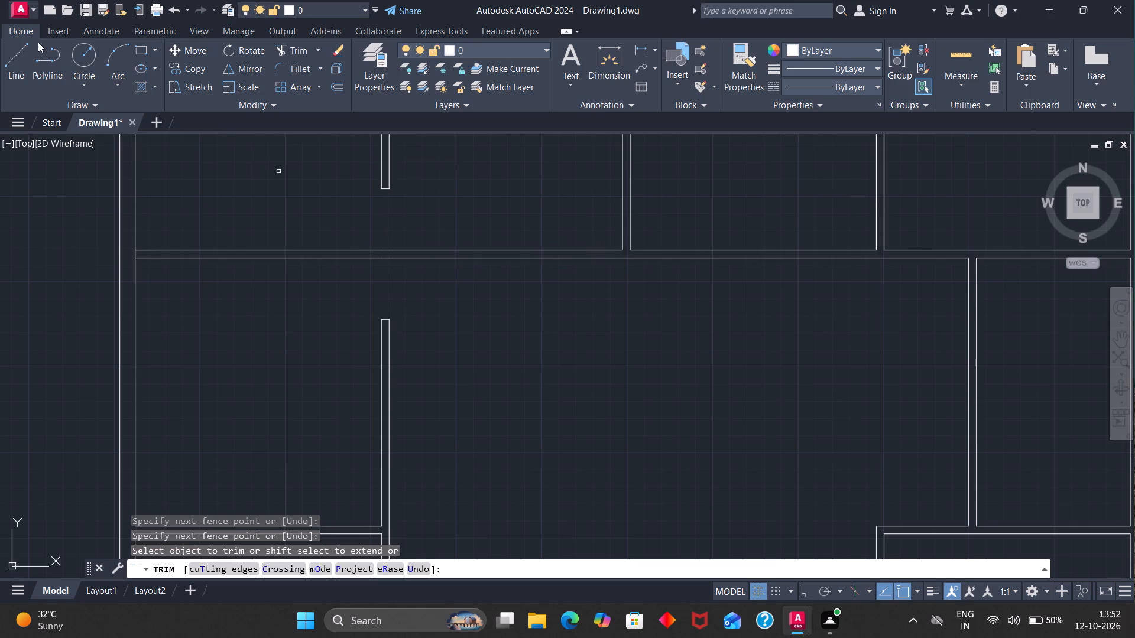
pyautogui.click(24, 55)
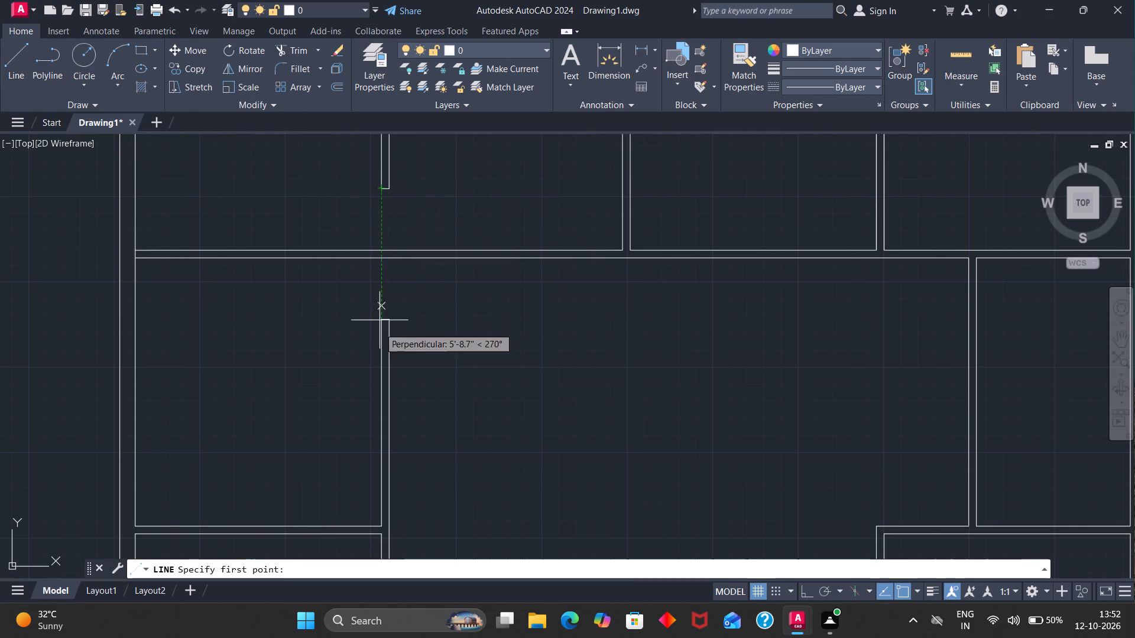
pyautogui.click(380, 249)
pyautogui.click(380, 255)
pyautogui.press('Escape')
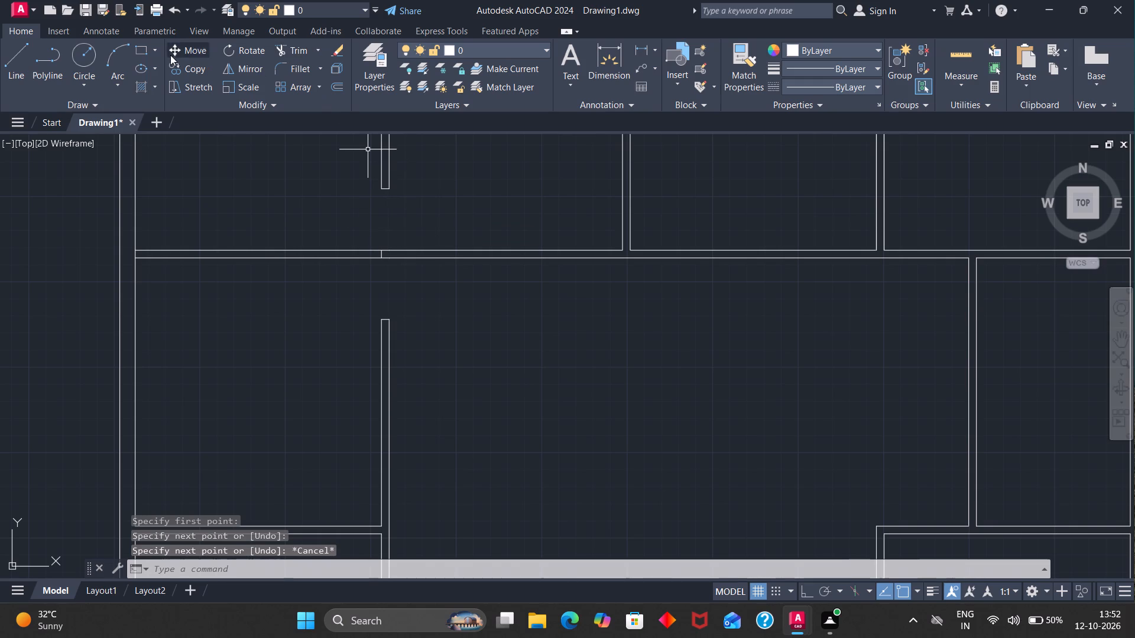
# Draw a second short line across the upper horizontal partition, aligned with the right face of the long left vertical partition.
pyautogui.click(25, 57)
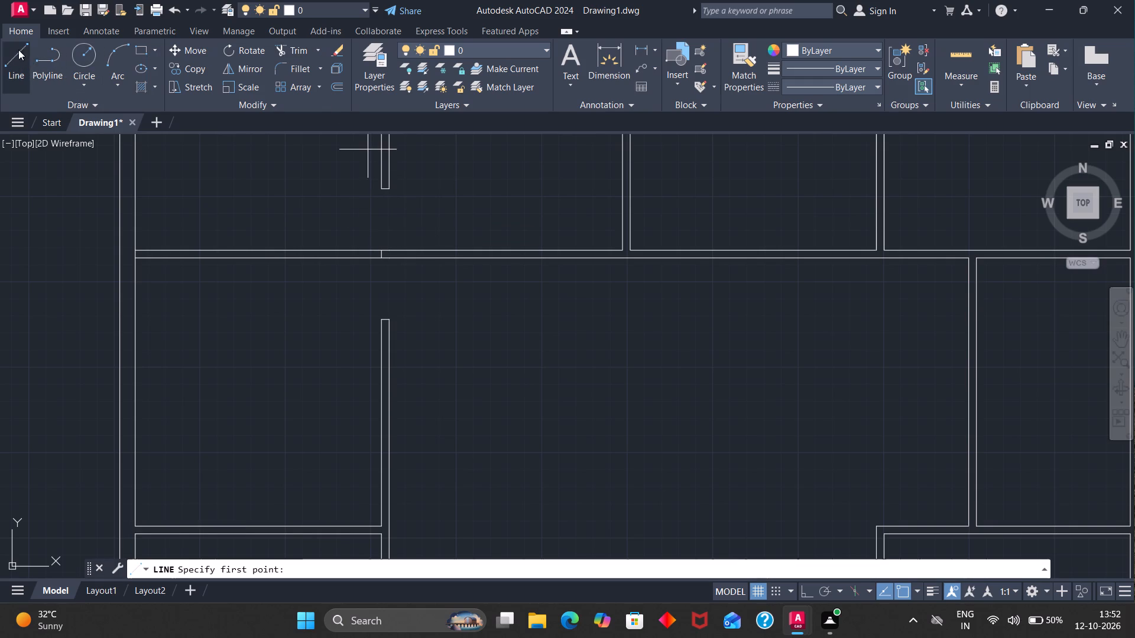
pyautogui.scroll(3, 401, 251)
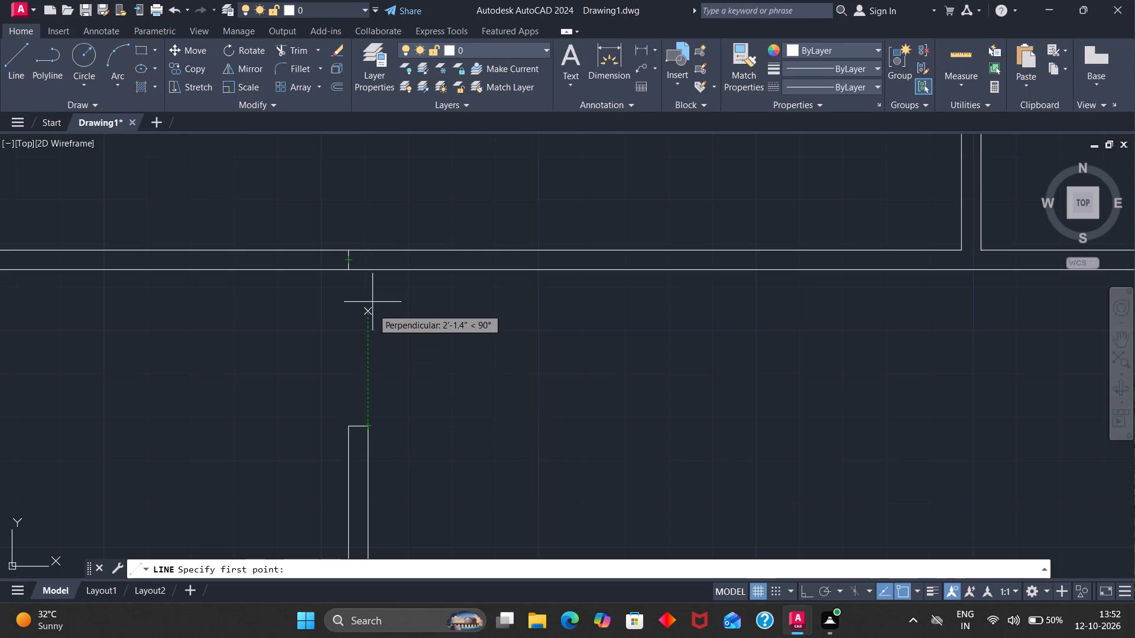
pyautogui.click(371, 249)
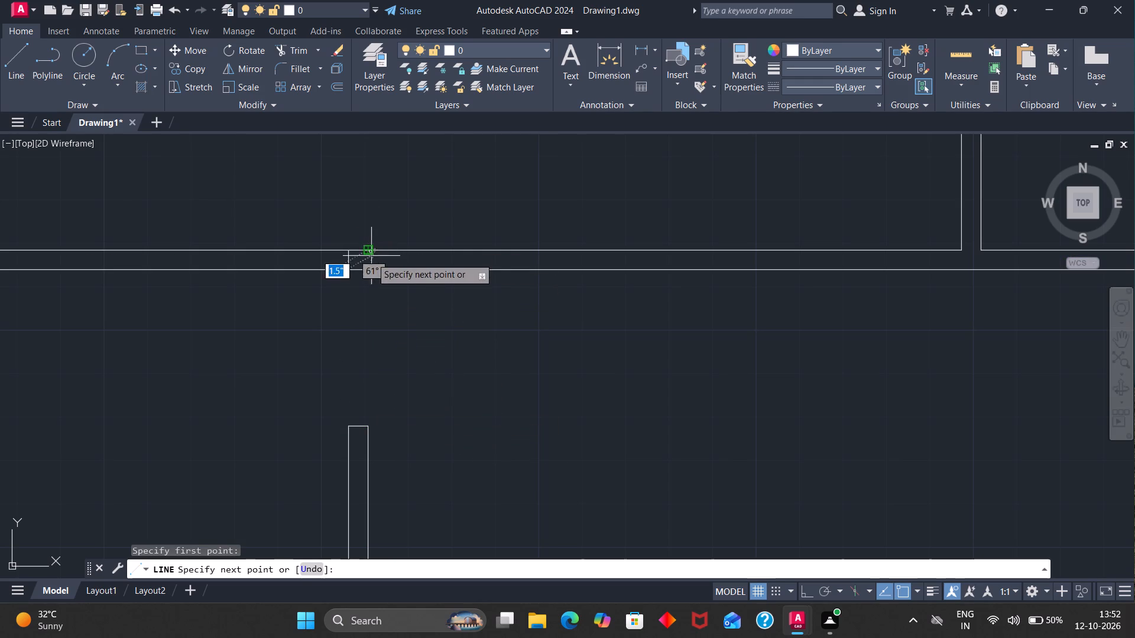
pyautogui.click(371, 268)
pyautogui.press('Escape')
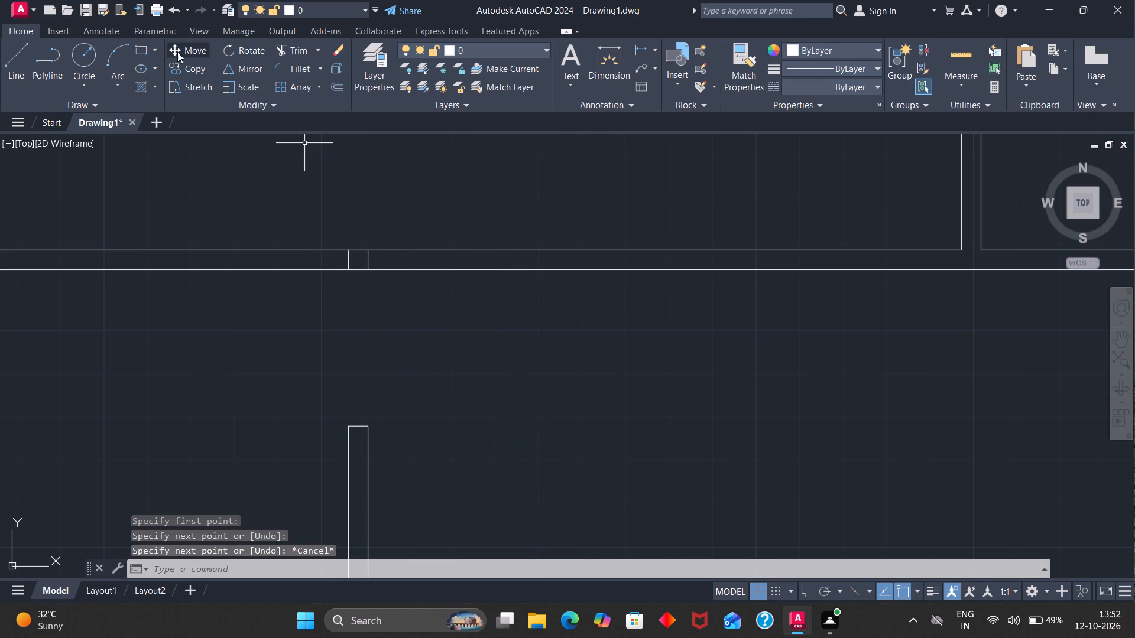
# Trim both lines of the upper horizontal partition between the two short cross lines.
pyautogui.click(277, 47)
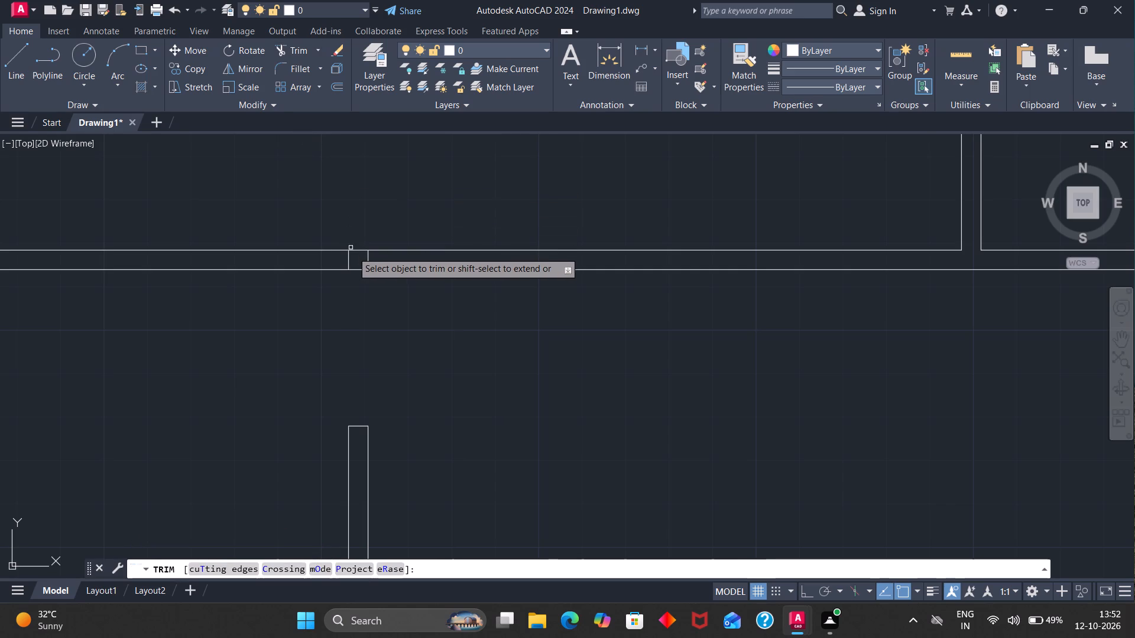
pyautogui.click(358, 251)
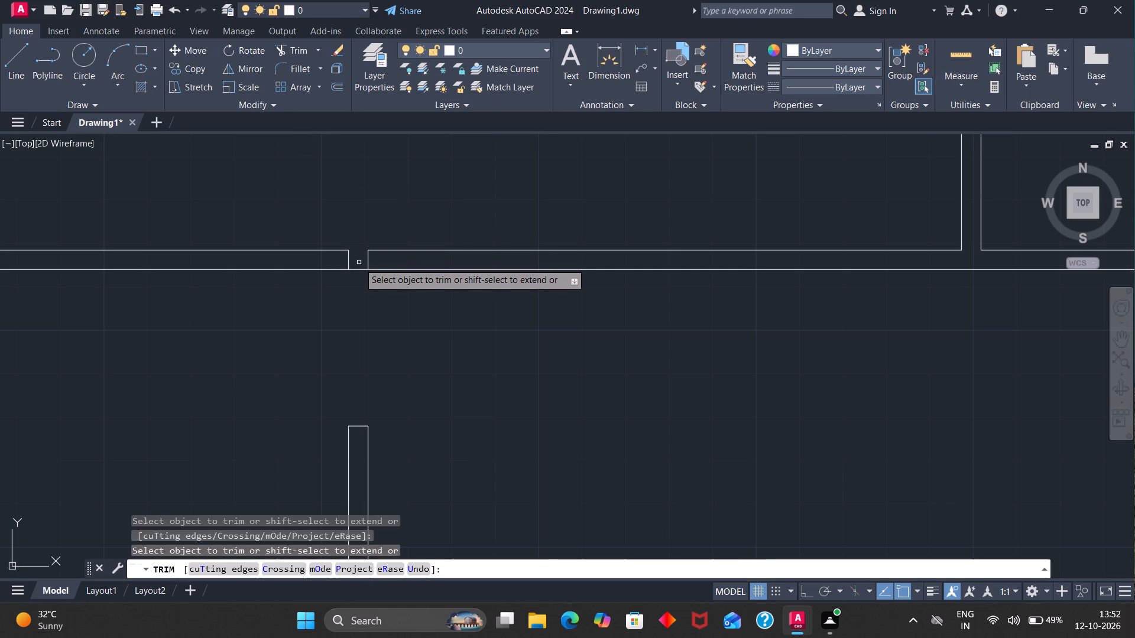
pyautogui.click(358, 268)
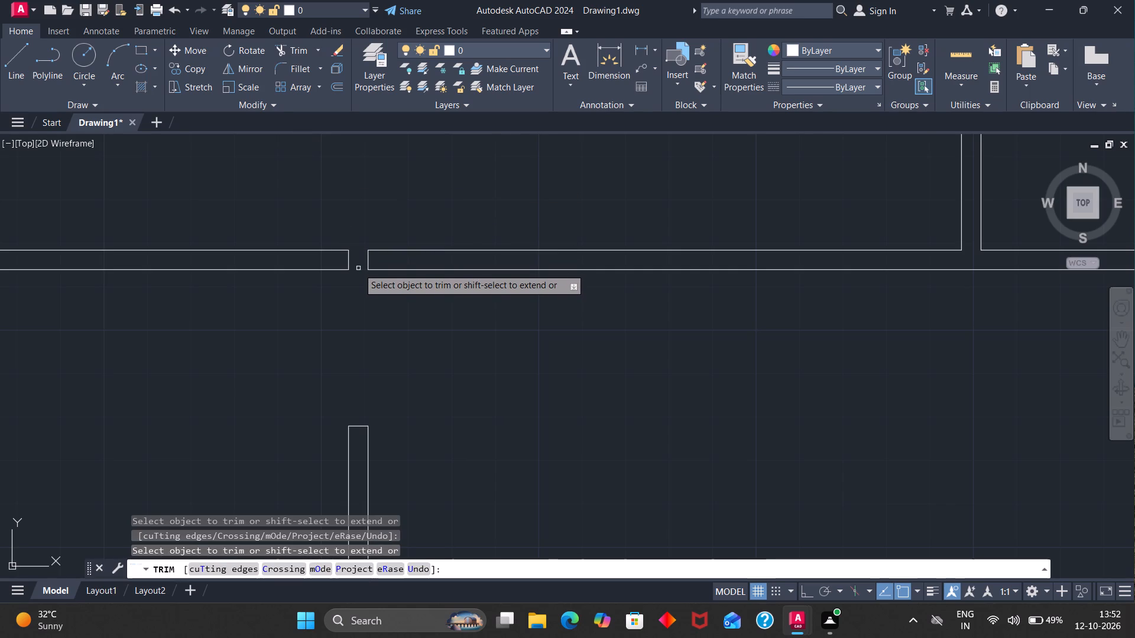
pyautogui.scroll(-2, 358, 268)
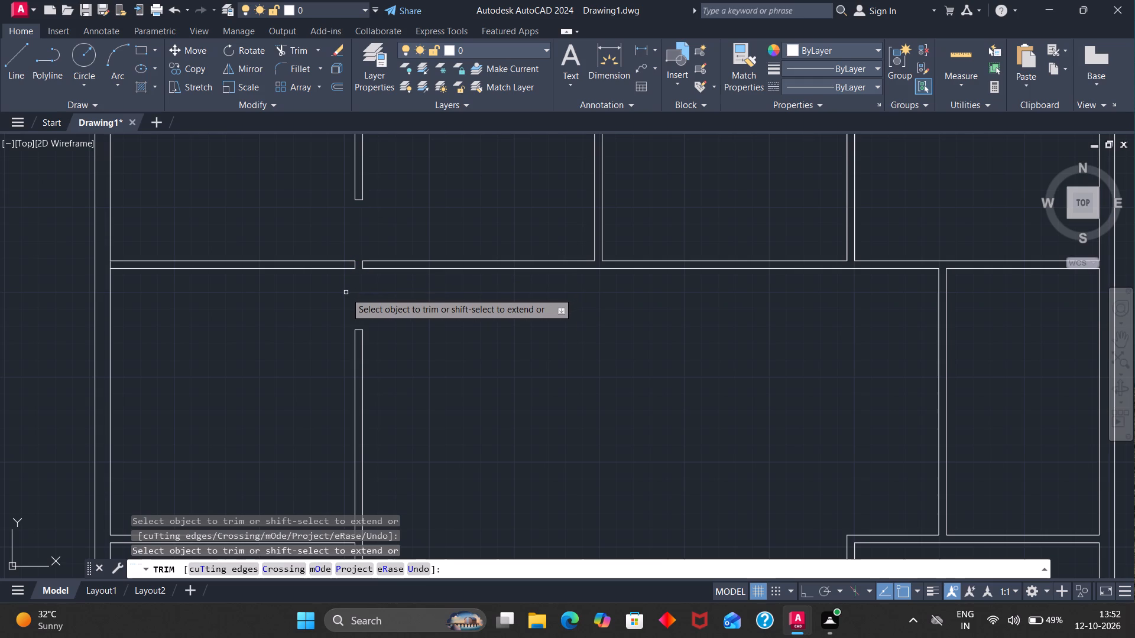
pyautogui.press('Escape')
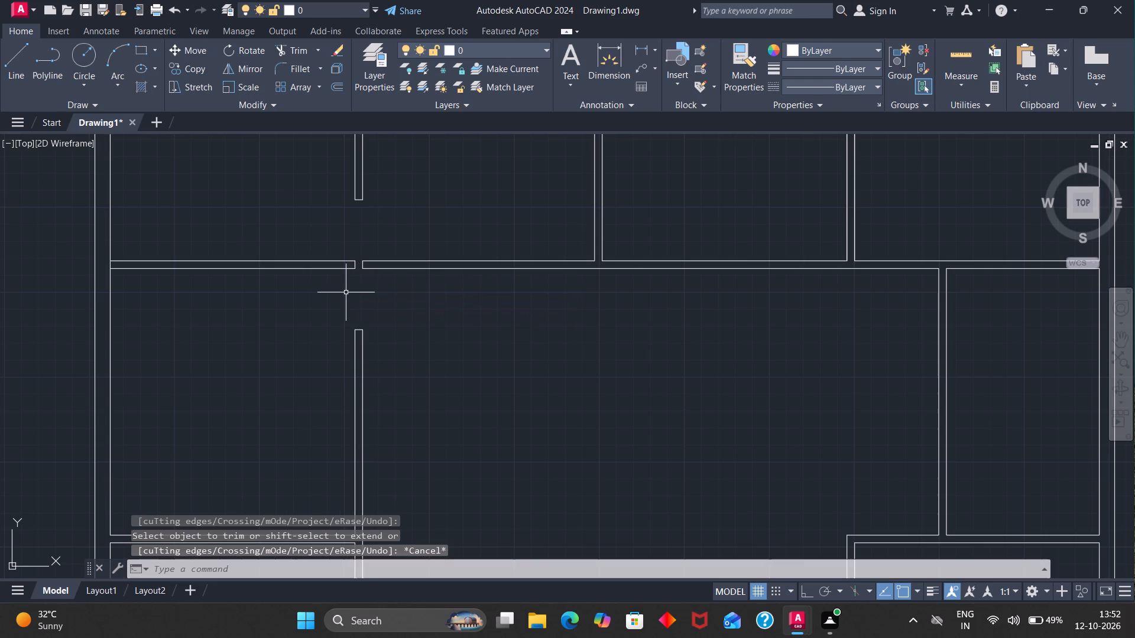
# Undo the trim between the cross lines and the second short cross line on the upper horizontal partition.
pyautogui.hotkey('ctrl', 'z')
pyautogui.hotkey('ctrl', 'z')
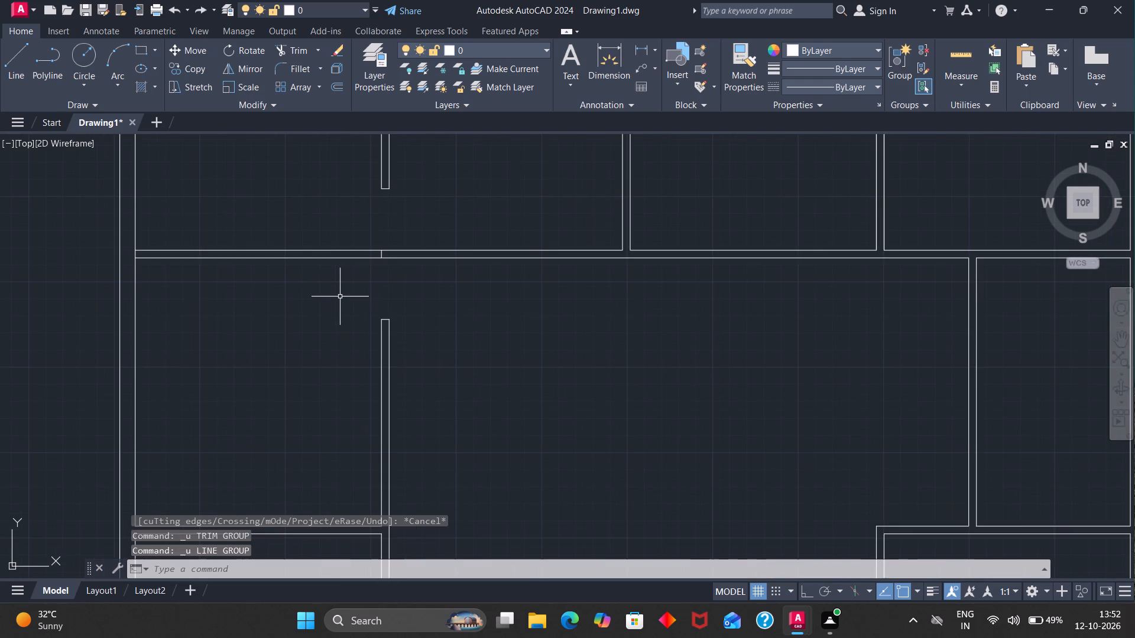
# Undo the remaining cross line on the upper horizontal partition and the door opening below it in the long left vertical partition.
pyautogui.hotkey('ctrl', 'z')
pyautogui.hotkey('ctrl', 'z')
pyautogui.hotkey('ctrl', 'z')
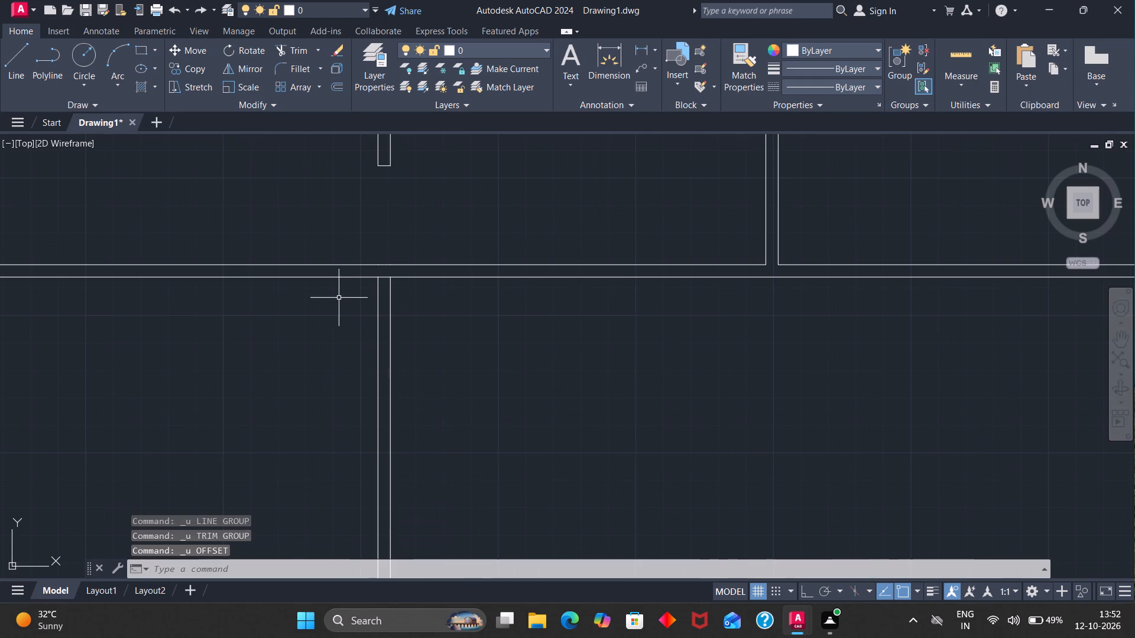
pyautogui.hotkey('ctrl', 'z')
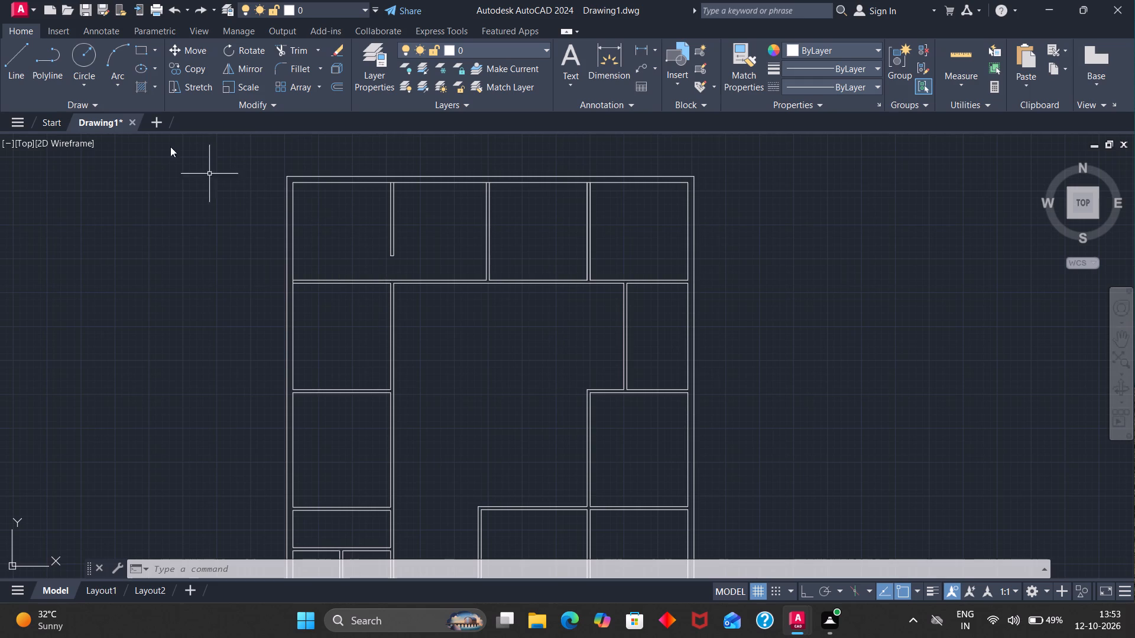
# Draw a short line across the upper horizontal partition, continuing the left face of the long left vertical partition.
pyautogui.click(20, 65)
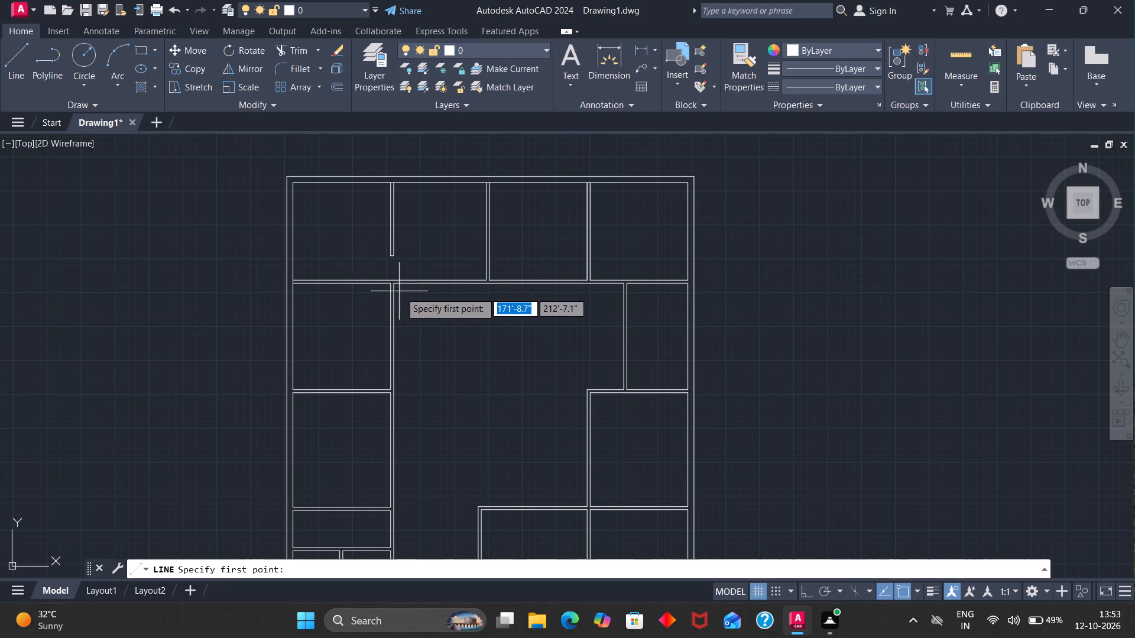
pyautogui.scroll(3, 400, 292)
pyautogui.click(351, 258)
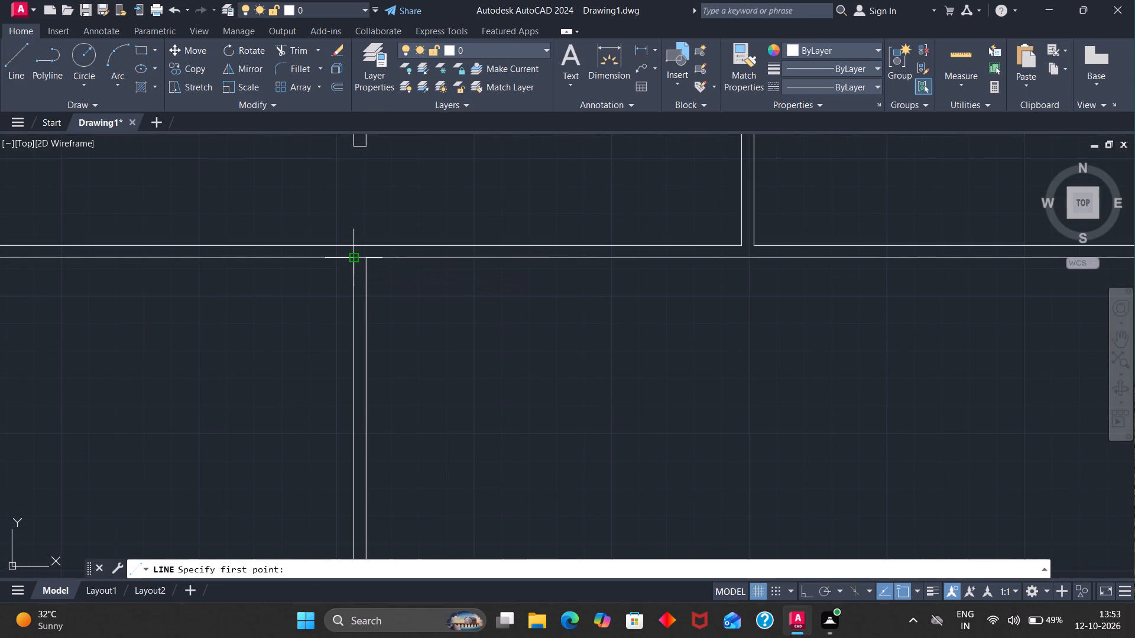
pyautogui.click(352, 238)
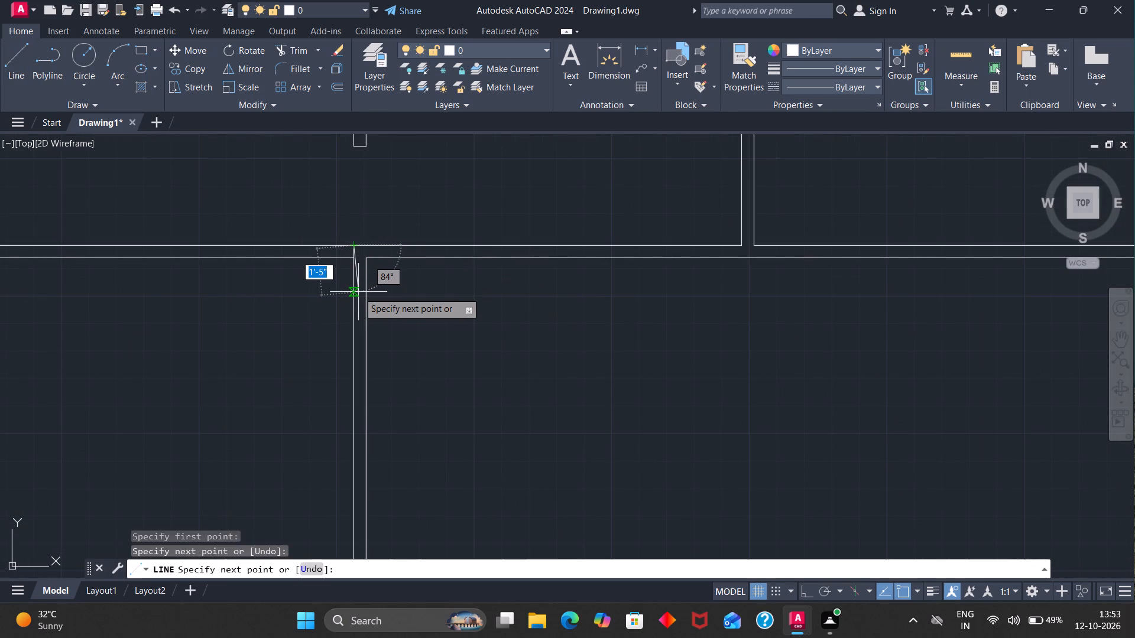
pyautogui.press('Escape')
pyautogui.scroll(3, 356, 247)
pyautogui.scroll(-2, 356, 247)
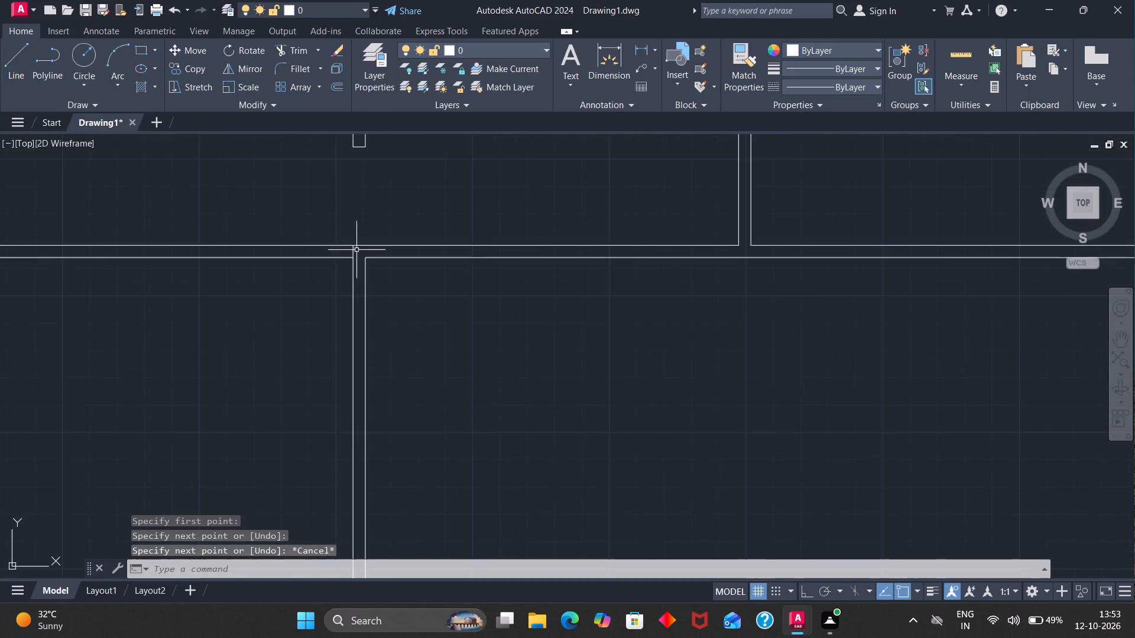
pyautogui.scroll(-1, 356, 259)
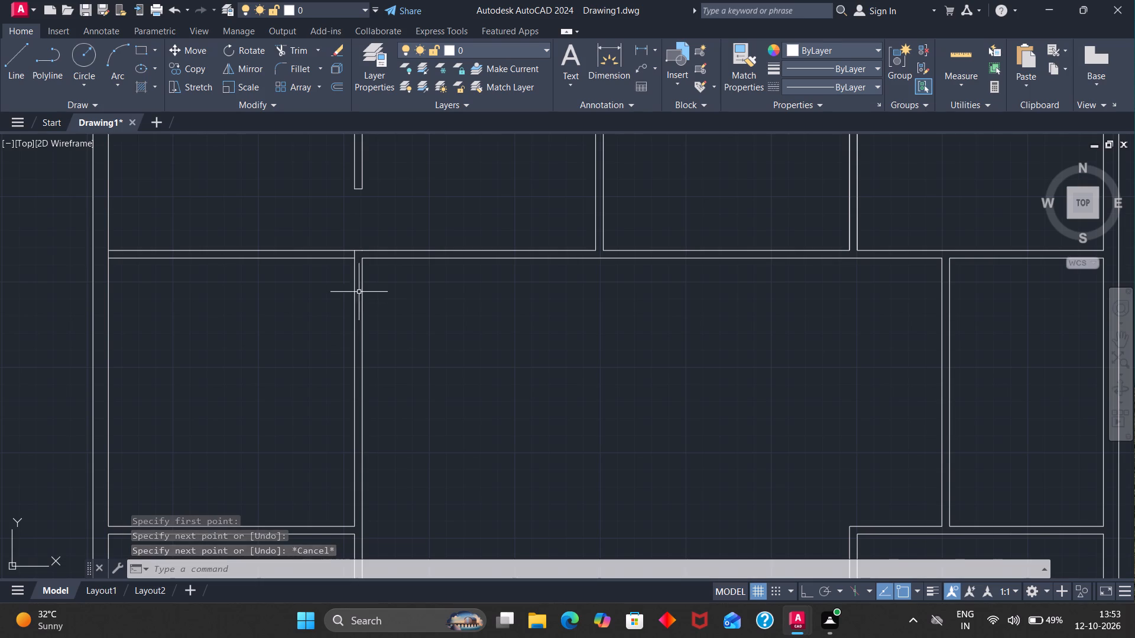
# Draw a 4.5" line across the top end of the long left vertical partition where it meets the upper horizontal partition.
pyautogui.click(18, 50)
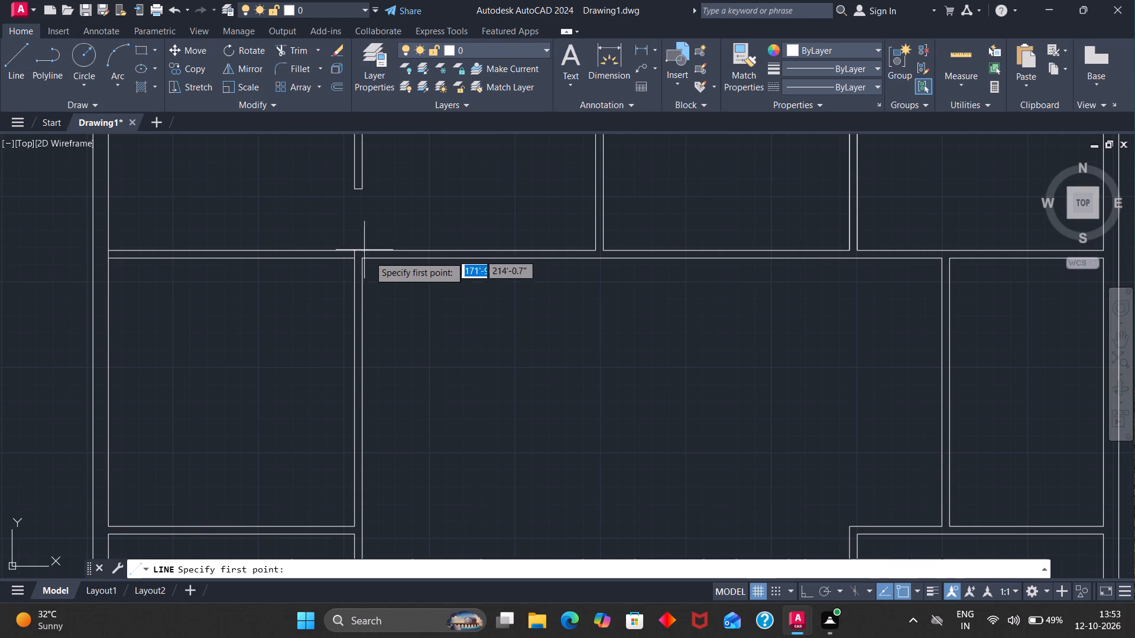
pyautogui.scroll(3, 374, 262)
pyautogui.moveTo(323, 250); pyautogui.dragTo(317, 250)
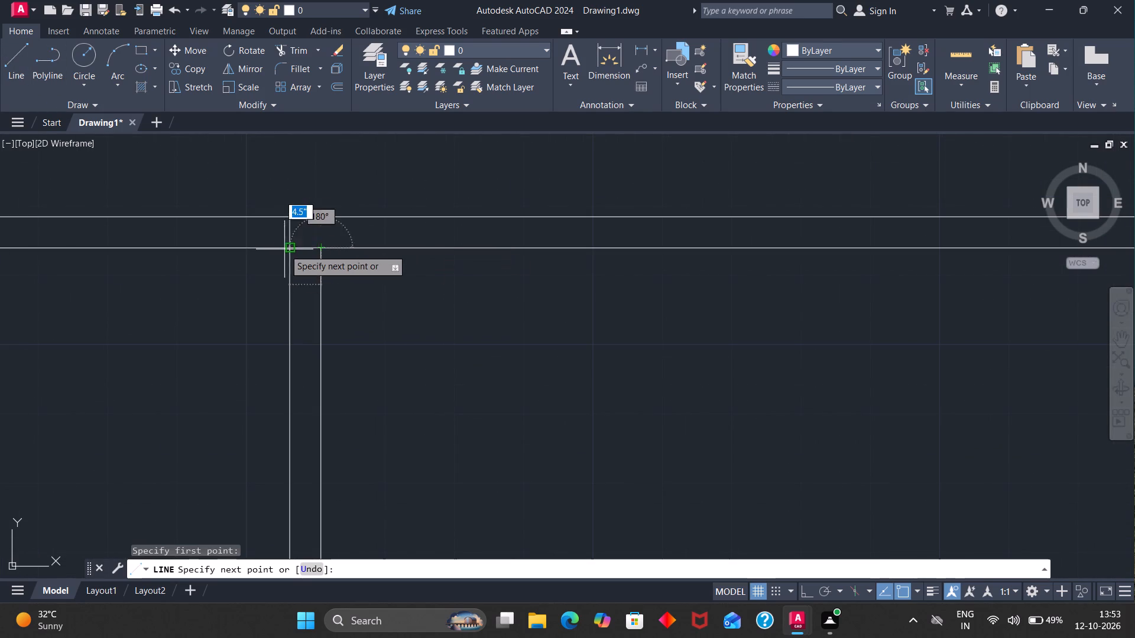
pyautogui.click(288, 249)
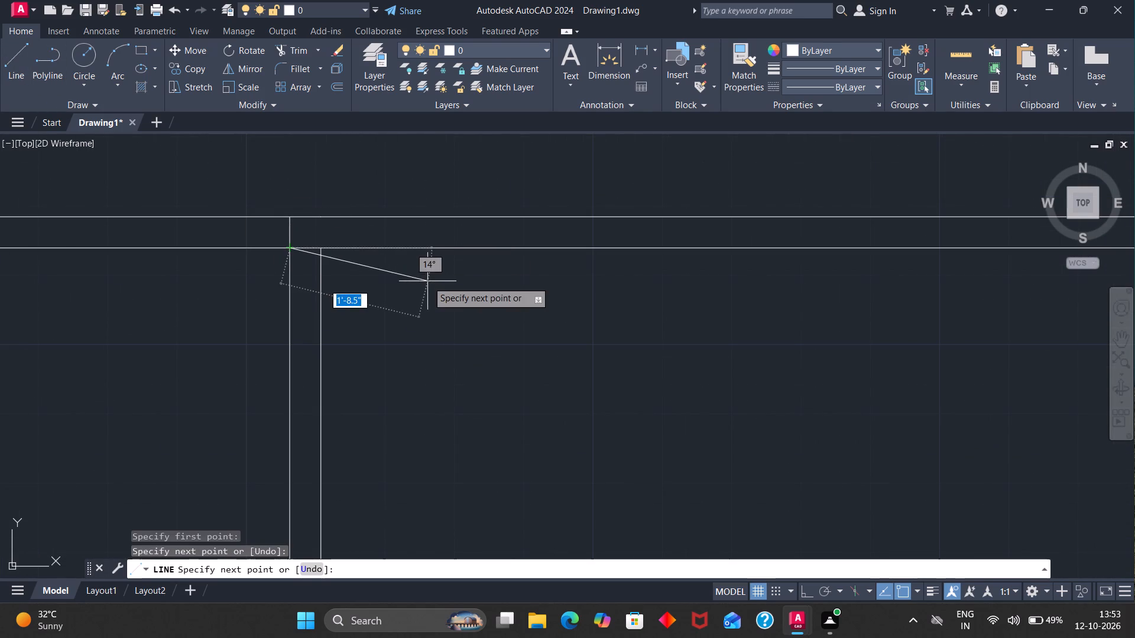
pyautogui.press('Escape')
pyautogui.scroll(-3, 424, 284)
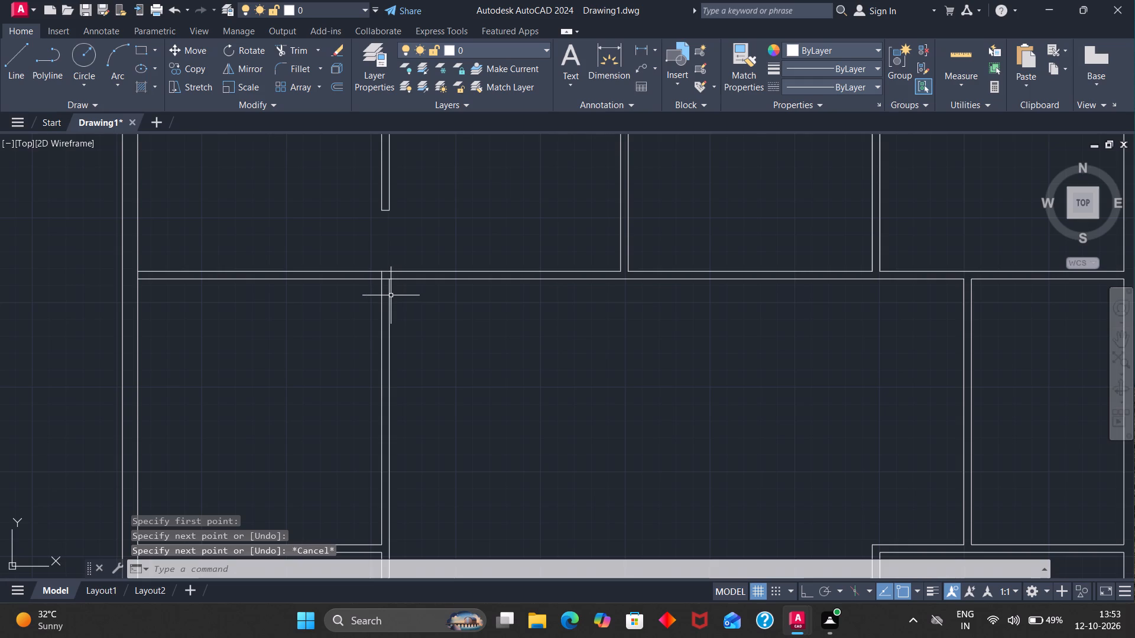
# Offset the 4.5" end line 6" down the vertical partition, and offset that copy another 3' down.
pyautogui.press('o')
pyautogui.press('Return')
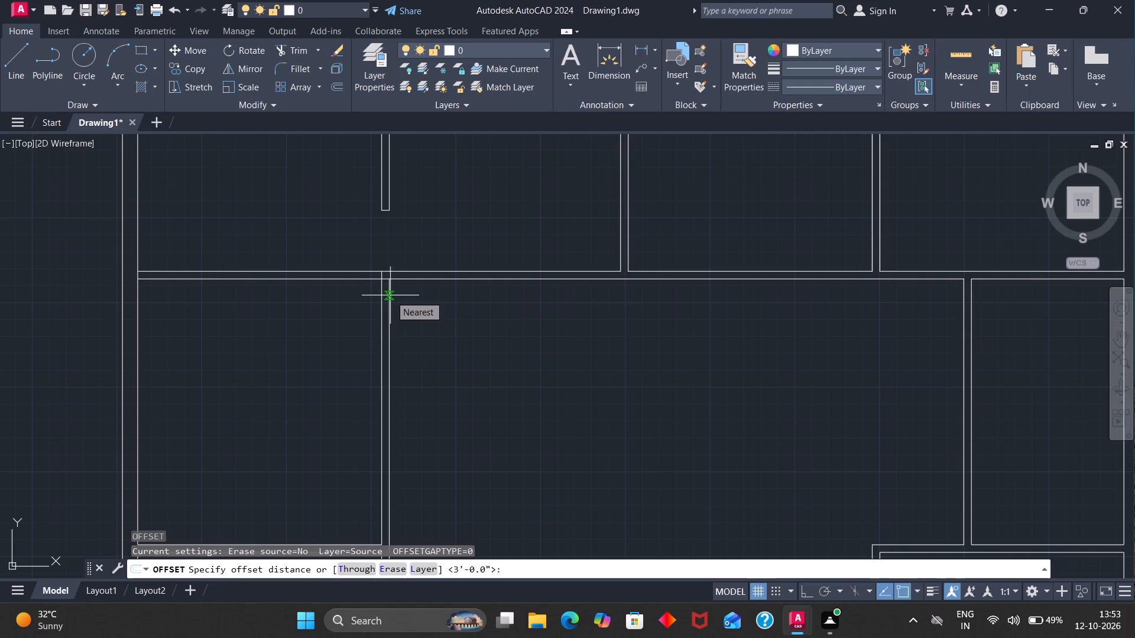
pyautogui.press('6')
pyautogui.press('Return')
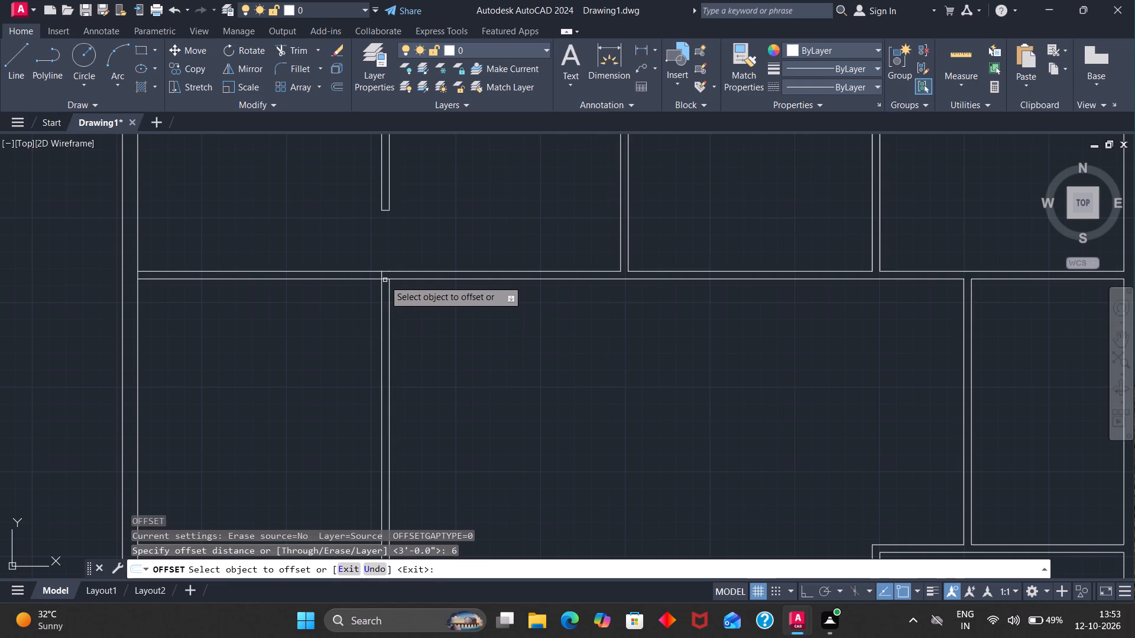
pyautogui.click(384, 280)
pyautogui.click(384, 289)
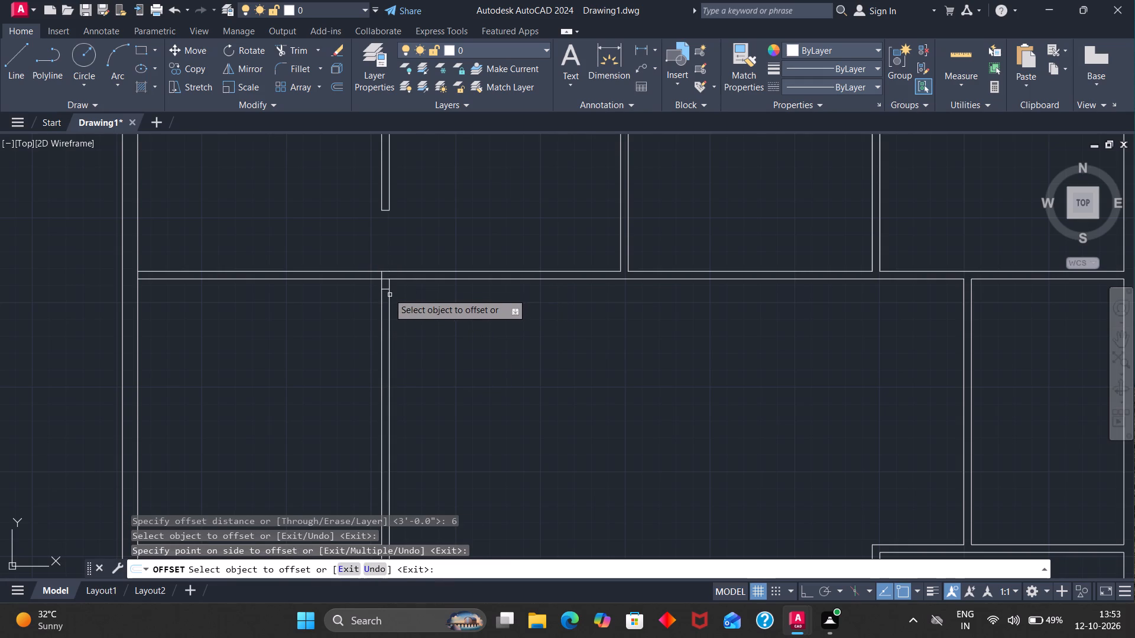
pyautogui.click(385, 288)
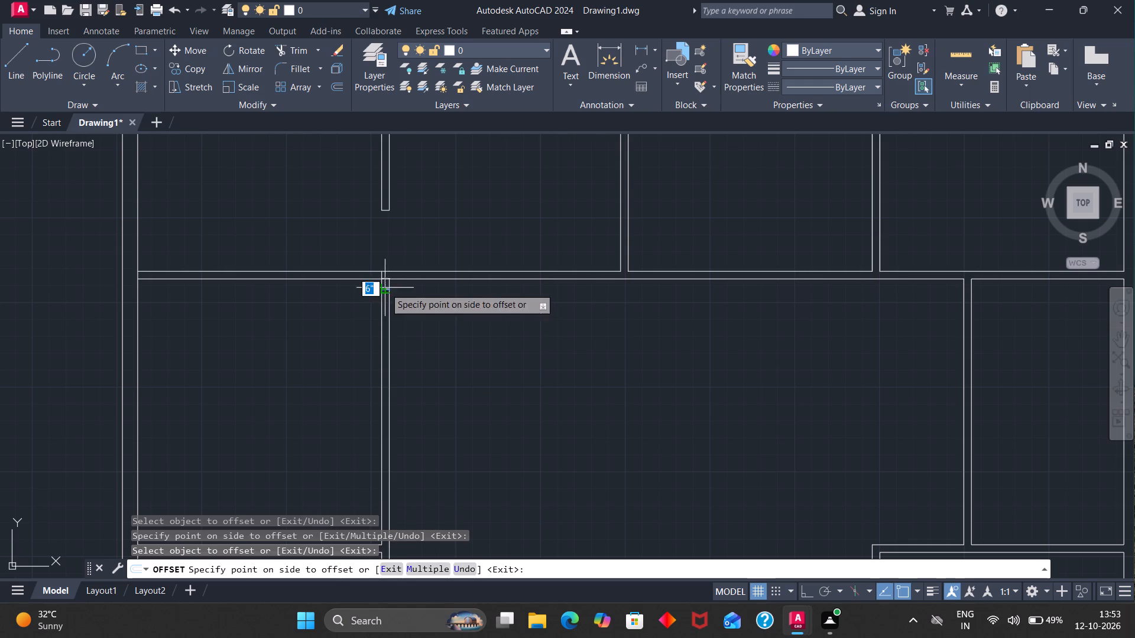
pyautogui.write("3'")
pyautogui.press('Return')
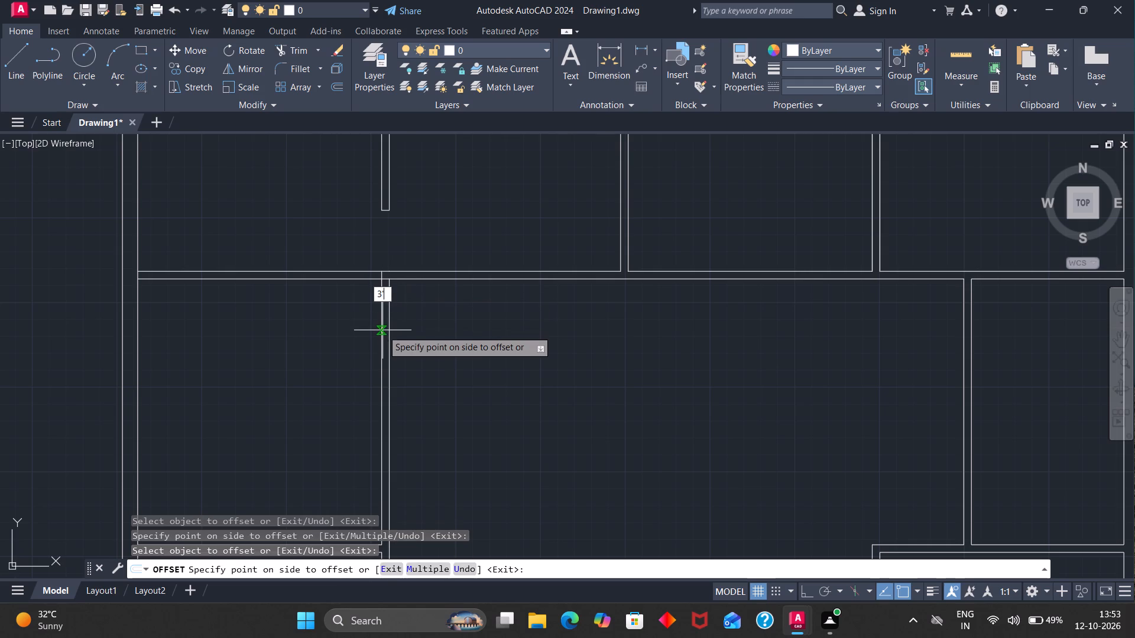
# Trim both faces of the long left vertical partition between the two offset lines to cut the 3' door opening.
pyautogui.click(287, 51)
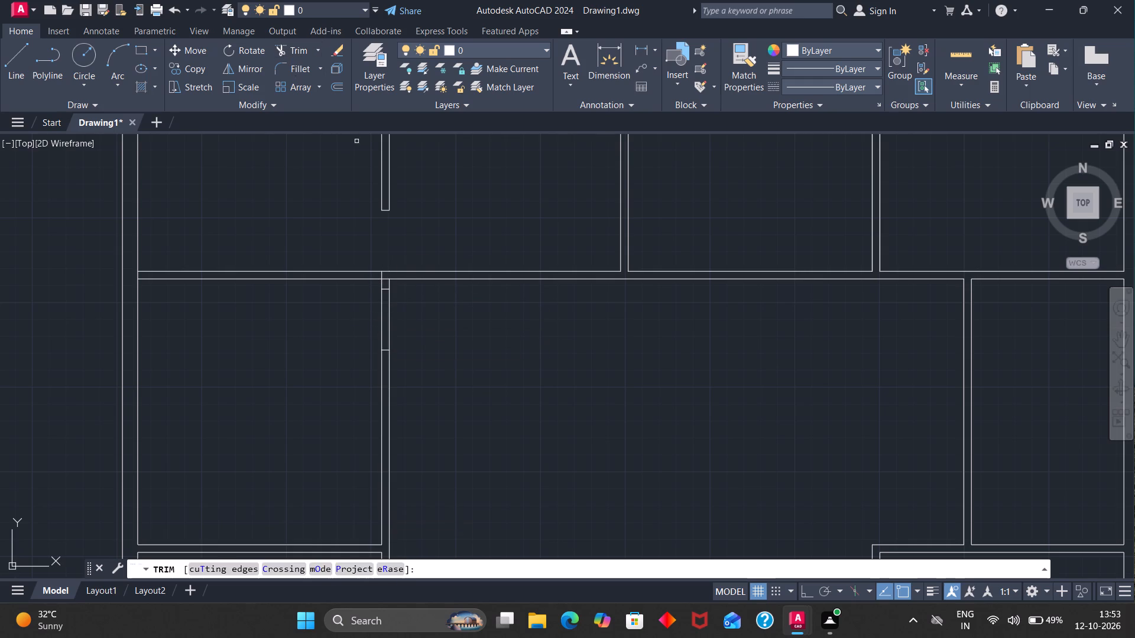
pyautogui.moveTo(466, 309); pyautogui.dragTo(346, 307)
# Trim the leftover horizontal and vertical segments inside the junction of the door stub and the upper horizontal partition.
pyautogui.scroll(4, 381, 269)
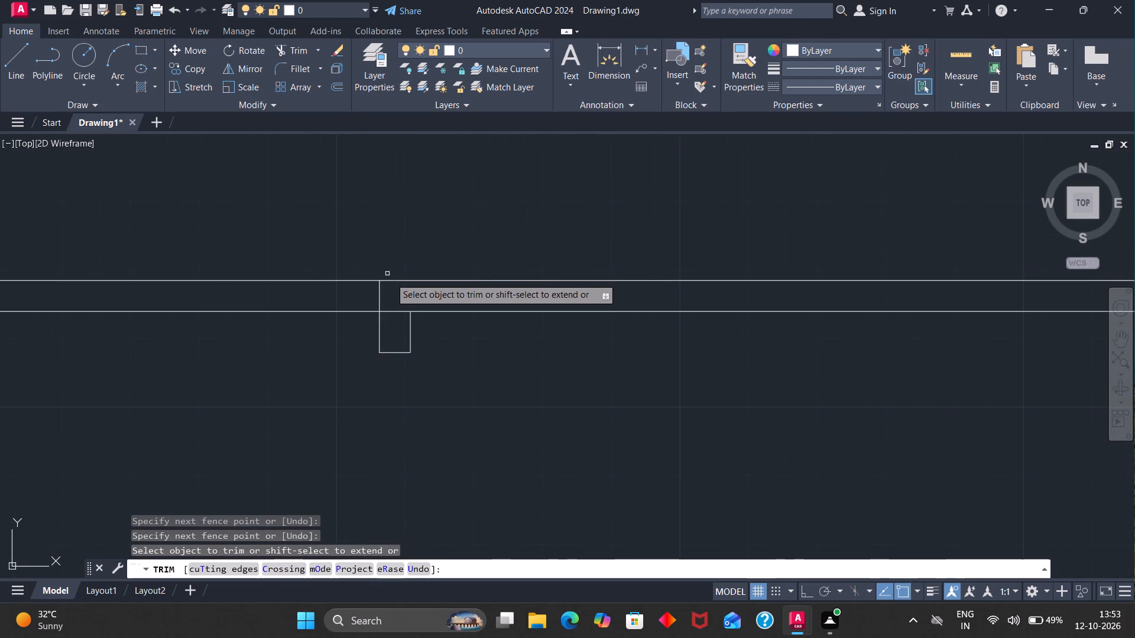
pyautogui.moveTo(398, 304); pyautogui.dragTo(397, 315)
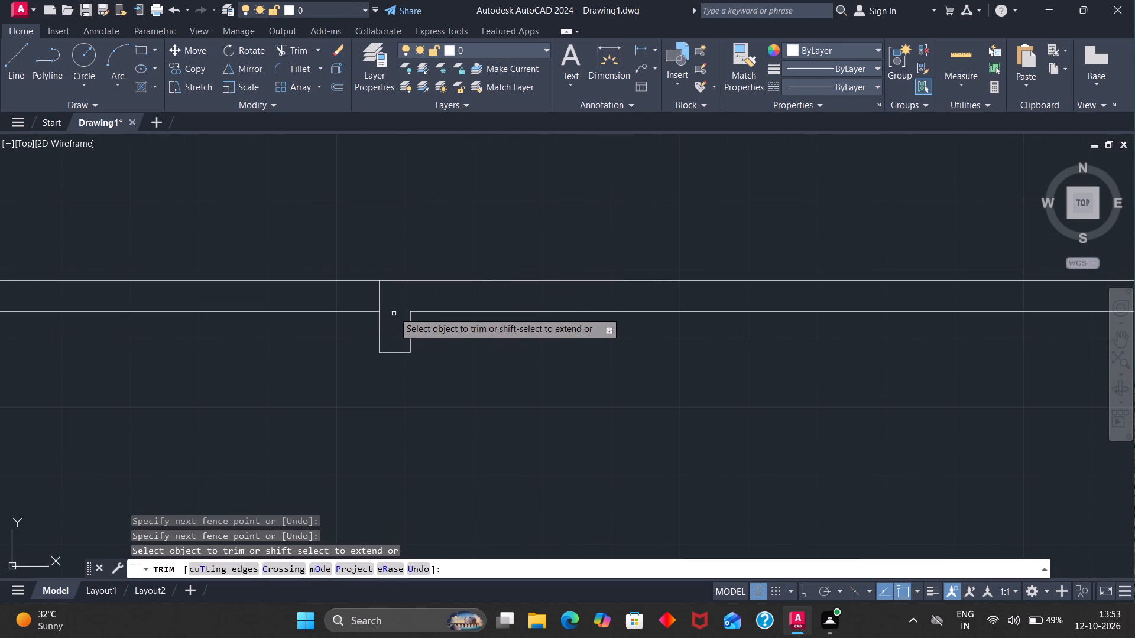
pyautogui.scroll(-1, 394, 312)
pyautogui.moveTo(389, 302); pyautogui.dragTo(380, 301)
pyautogui.scroll(-2, 398, 301)
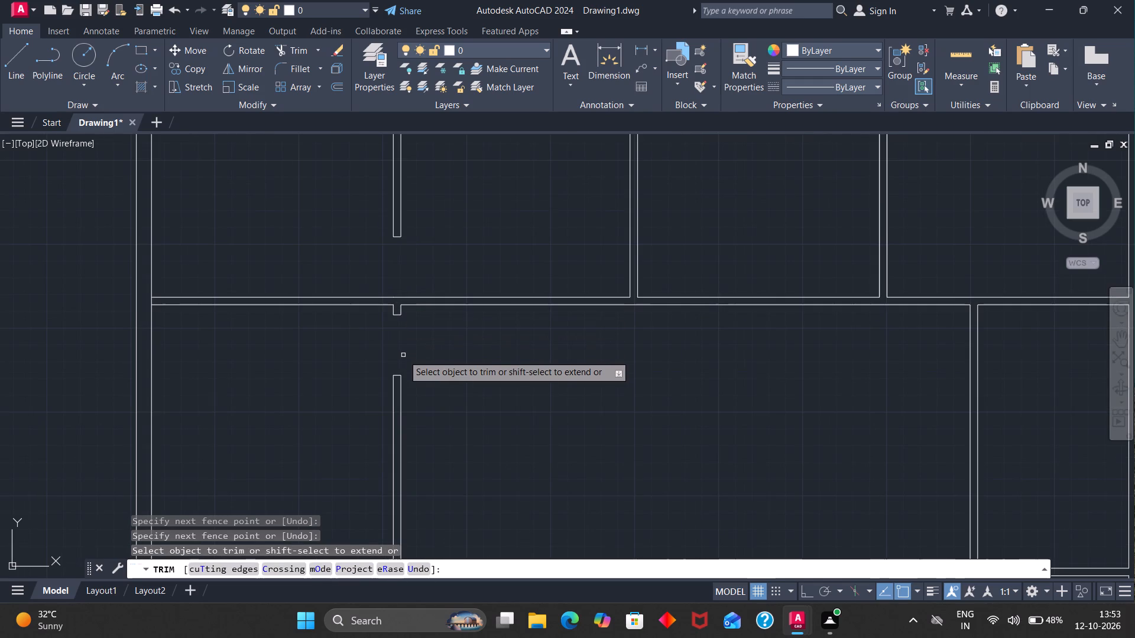
pyautogui.scroll(-2, 403, 355)
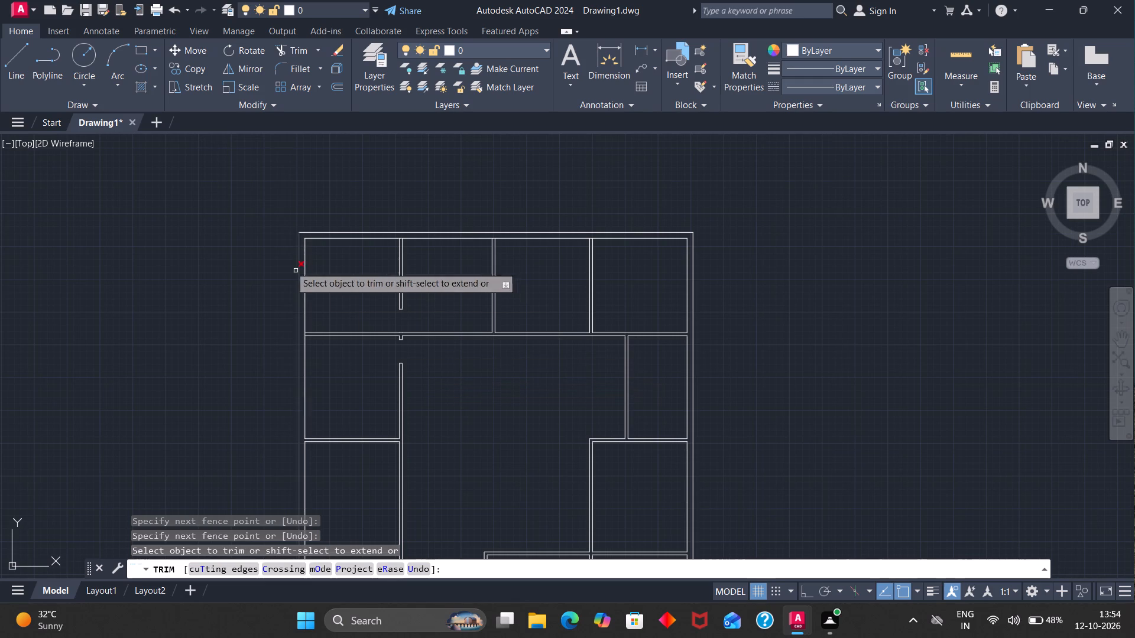
# Draw a short line across the upper horizontal partition, aligned with the right face of the door stub.
pyautogui.click(8, 73)
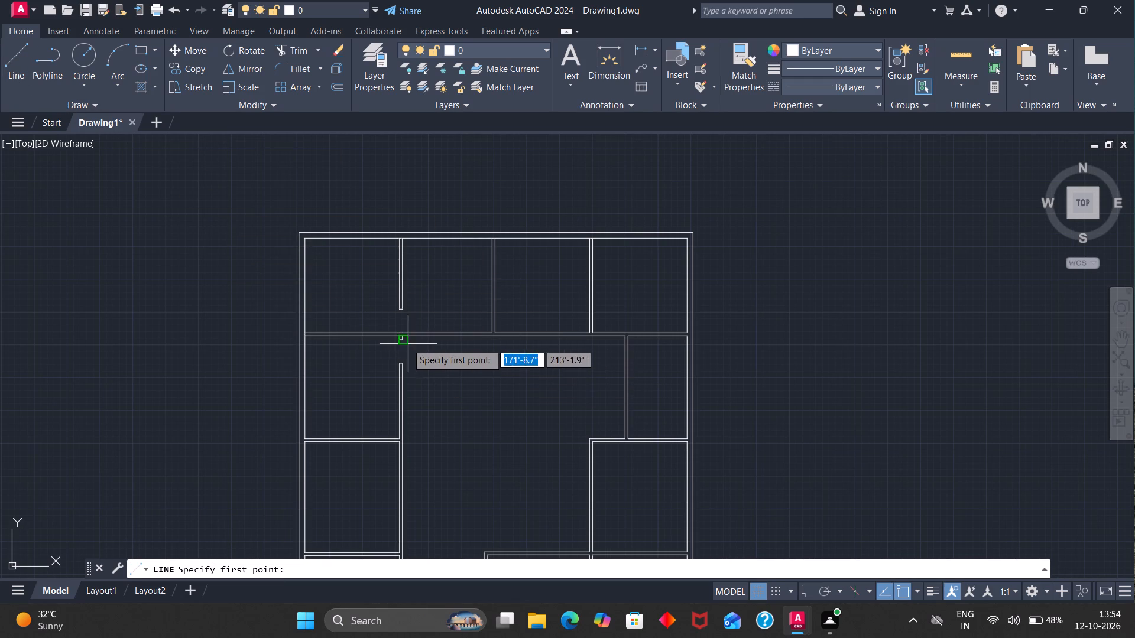
pyautogui.scroll(4, 406, 342)
pyautogui.click(389, 315)
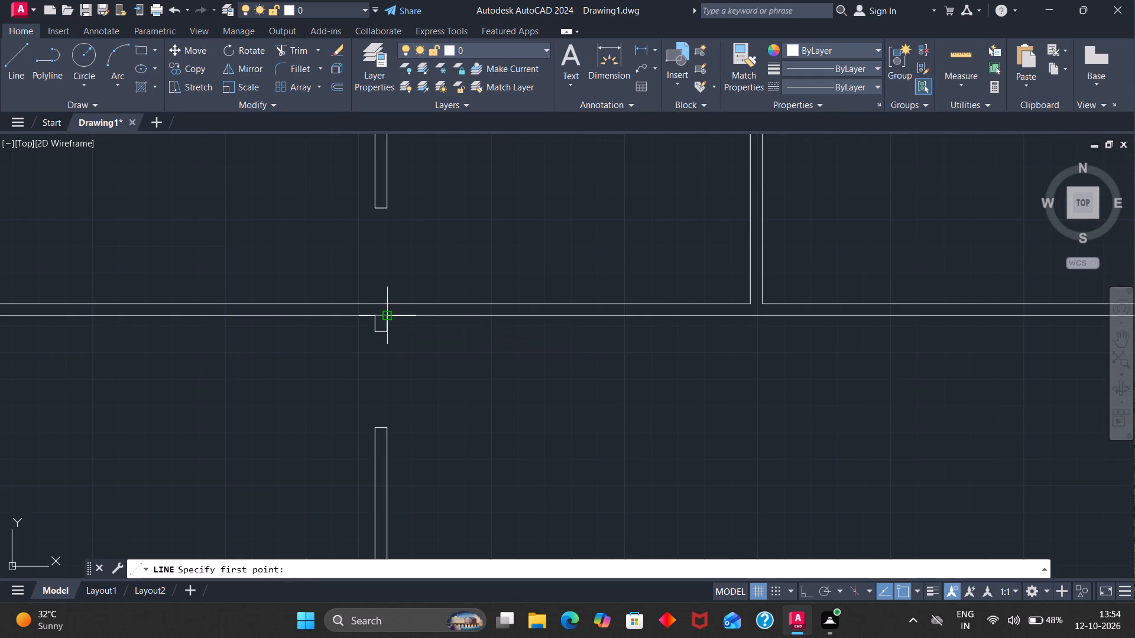
pyautogui.click(387, 300)
pyautogui.press('Escape')
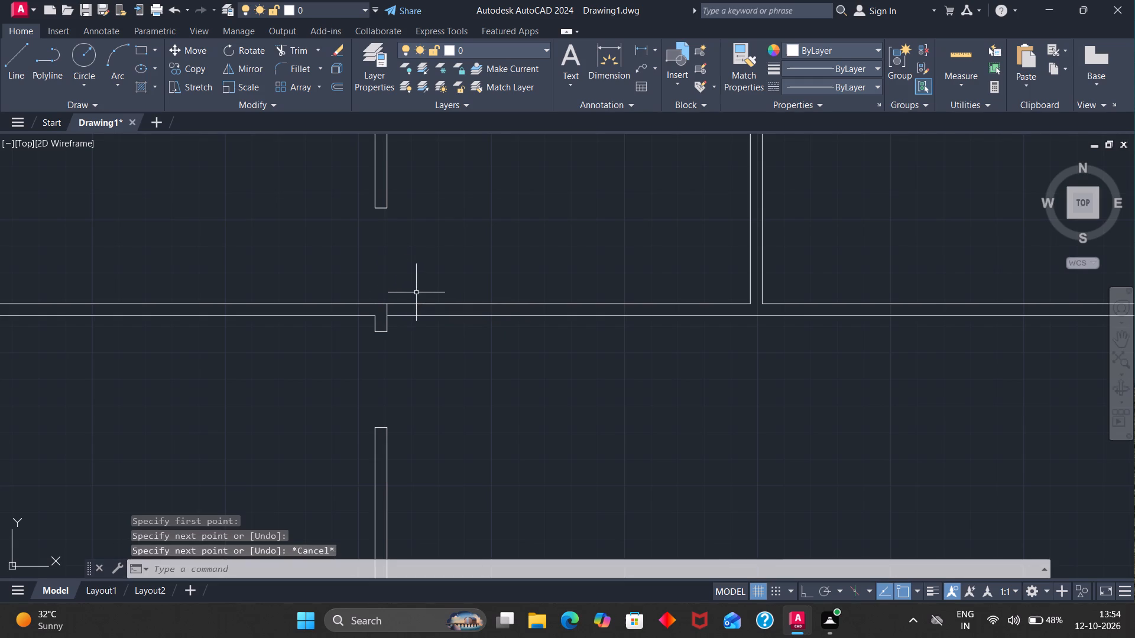
# Draw a short line across the upper horizontal partition, aligned with the left face of the second upper vertical partition.
pyautogui.press('space')
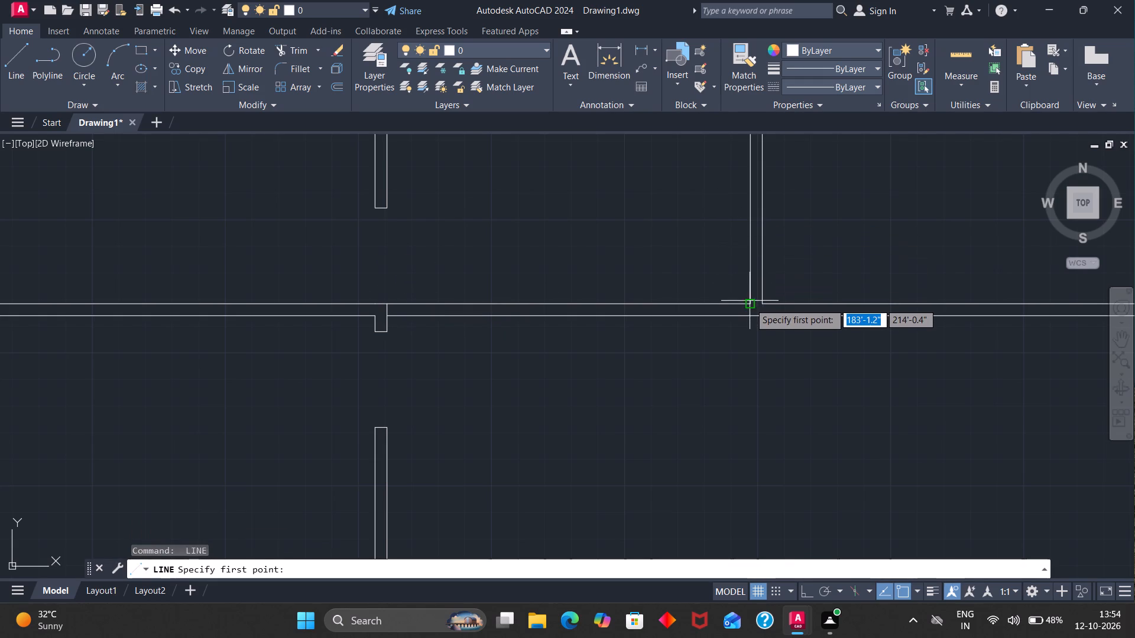
pyautogui.click(750, 303)
pyautogui.click(749, 318)
pyautogui.press('space')
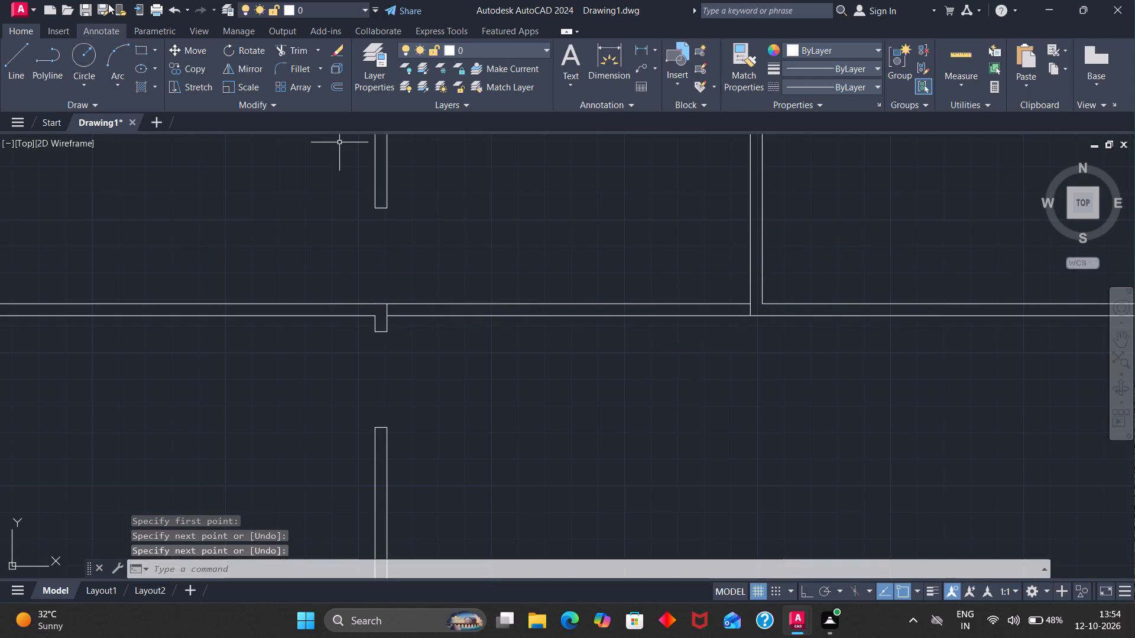
# Trim both lines of the upper horizontal partition between the two short cross lines to open that whole stretch.
pyautogui.click(286, 46)
pyautogui.moveTo(469, 232); pyautogui.dragTo(471, 419)
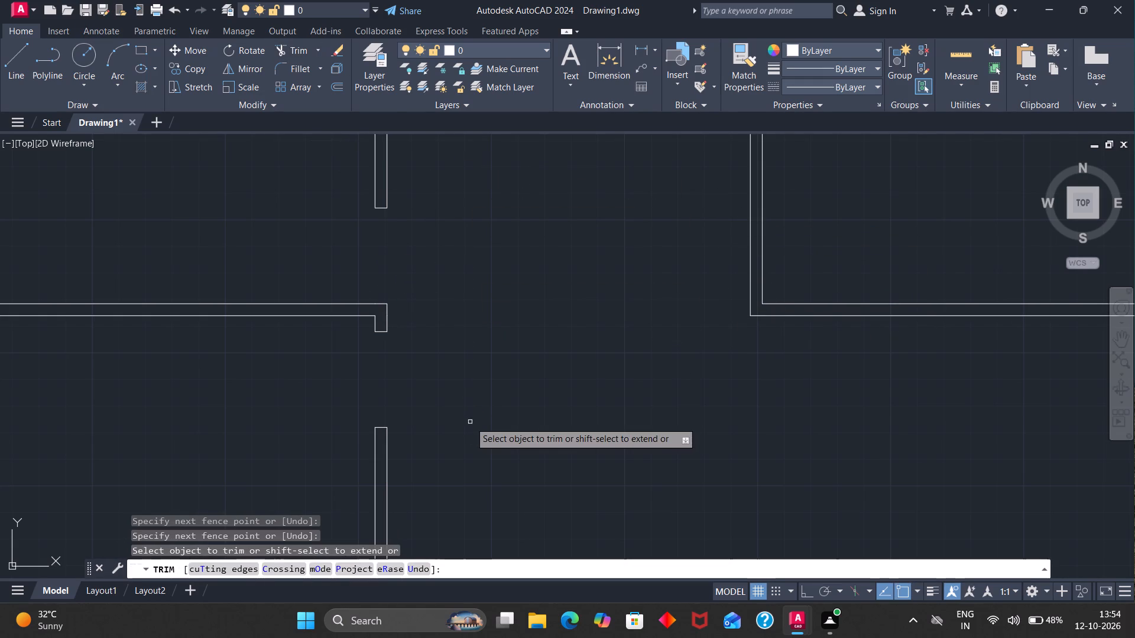
pyautogui.scroll(-4, 472, 374)
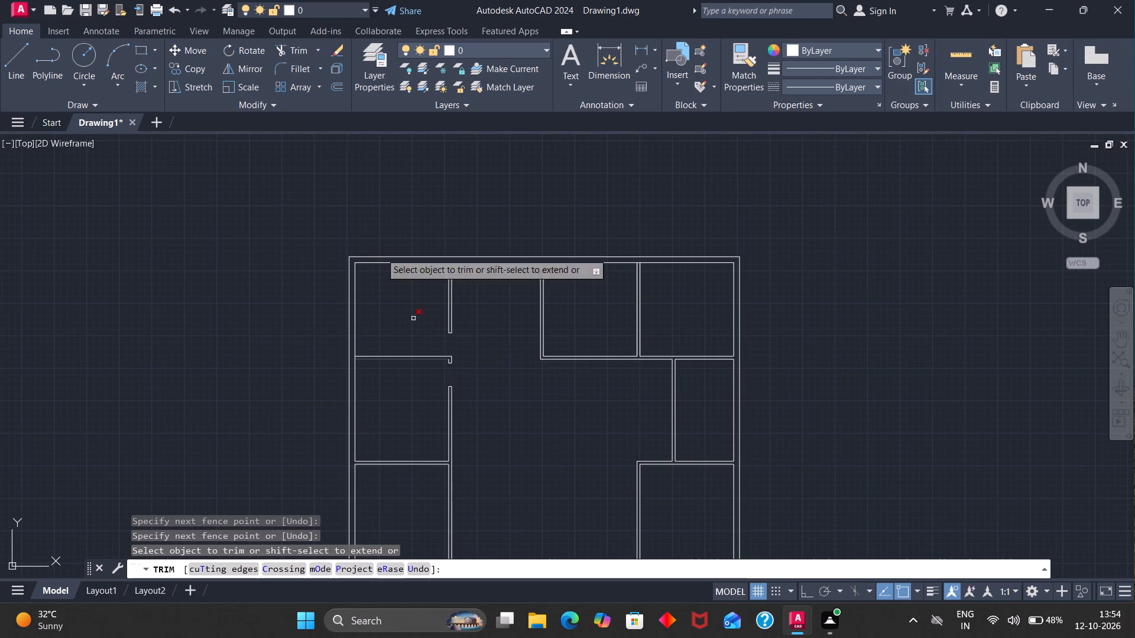
pyautogui.click(0, 64)
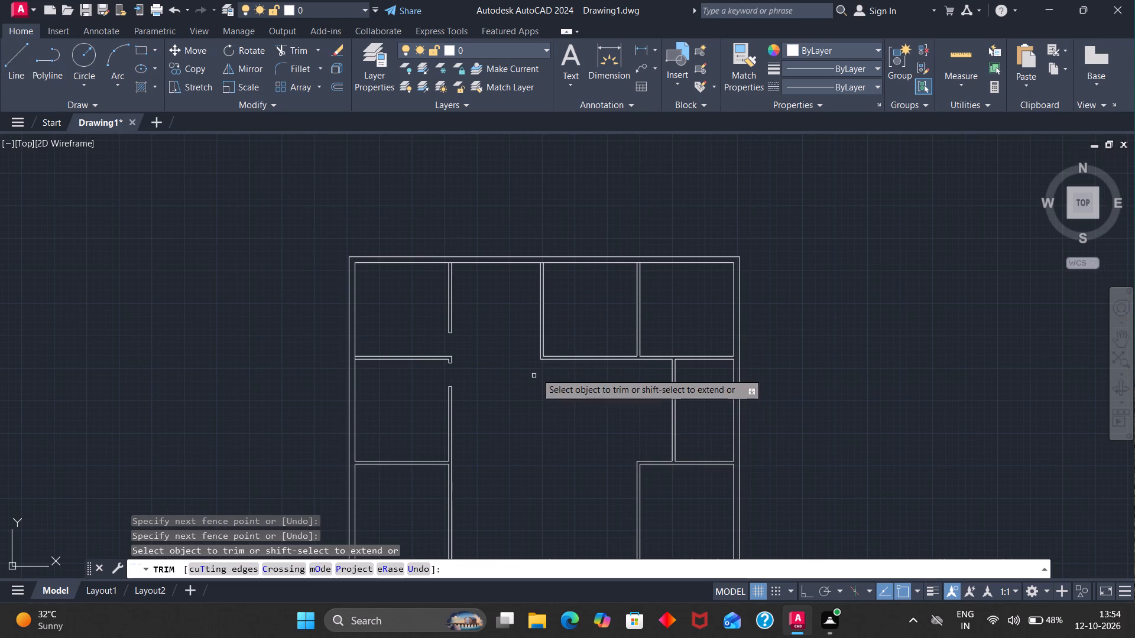
pyautogui.press('Escape')
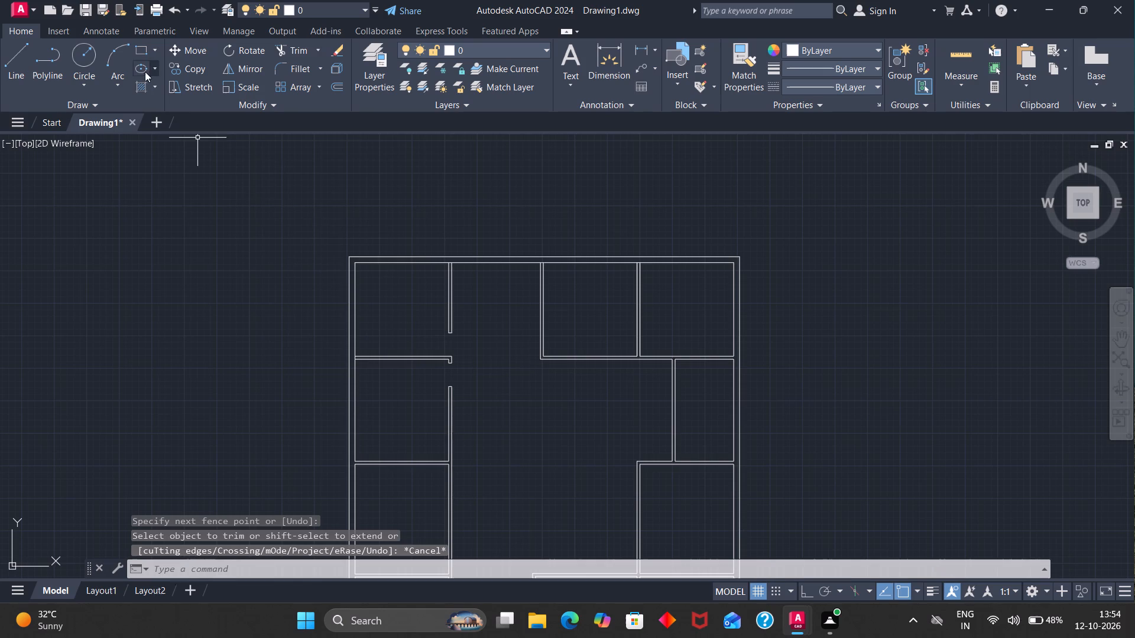
# Draw a short line across the upper horizontal partition, extending the right face of the second upper vertical partition.
pyautogui.click(22, 63)
pyautogui.scroll(3, 543, 359)
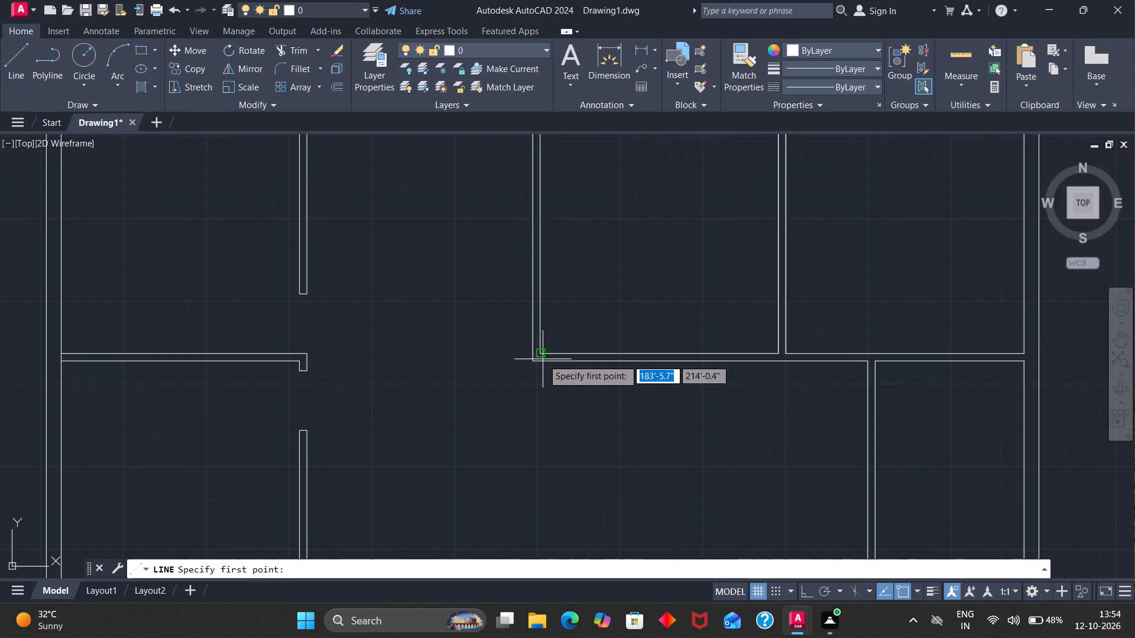
pyautogui.scroll(2, 537, 360)
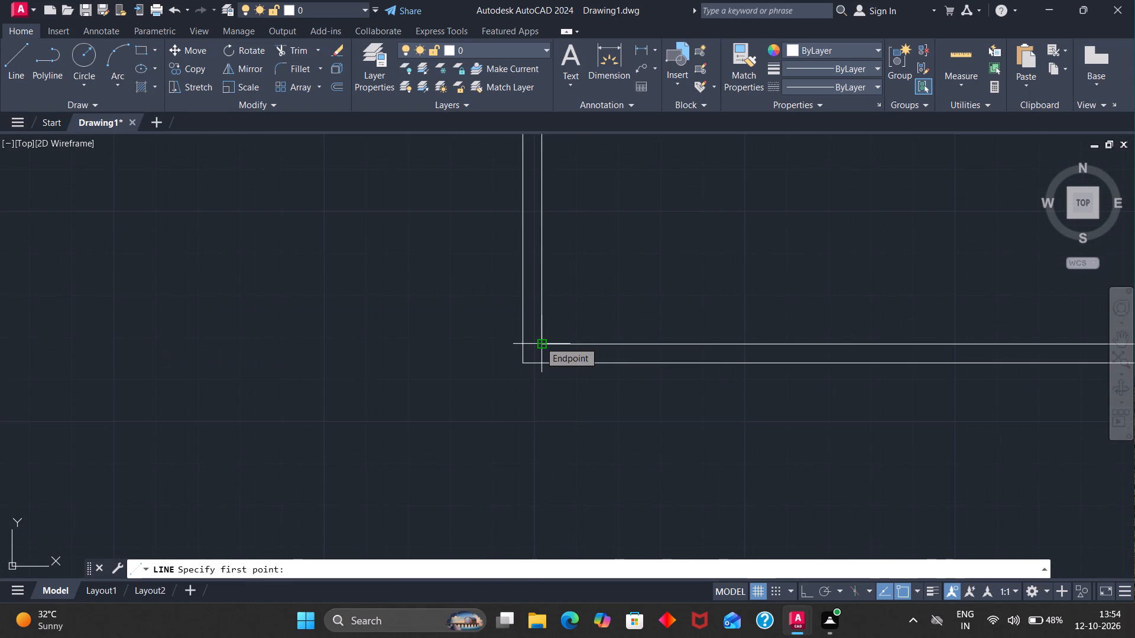
pyautogui.click(540, 341)
pyautogui.click(537, 364)
pyautogui.press('Escape')
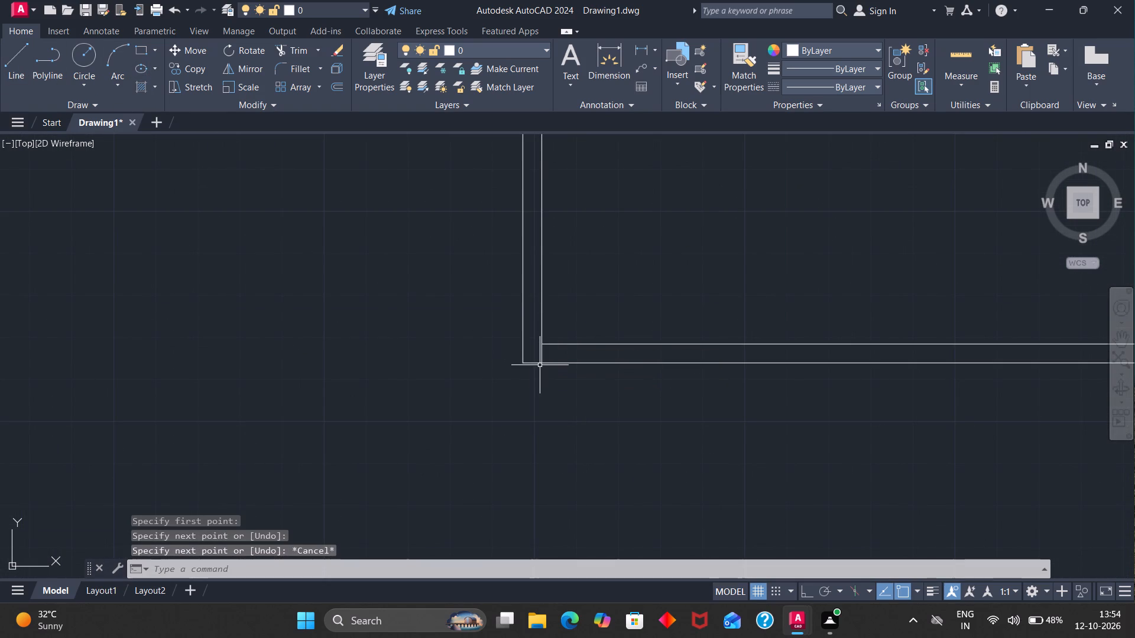
# Offset the short cross line at the second upper vertical partition 6" to the right, and the resulting line another 3', marking a door opening.
pyautogui.press('o')
pyautogui.press('Return')
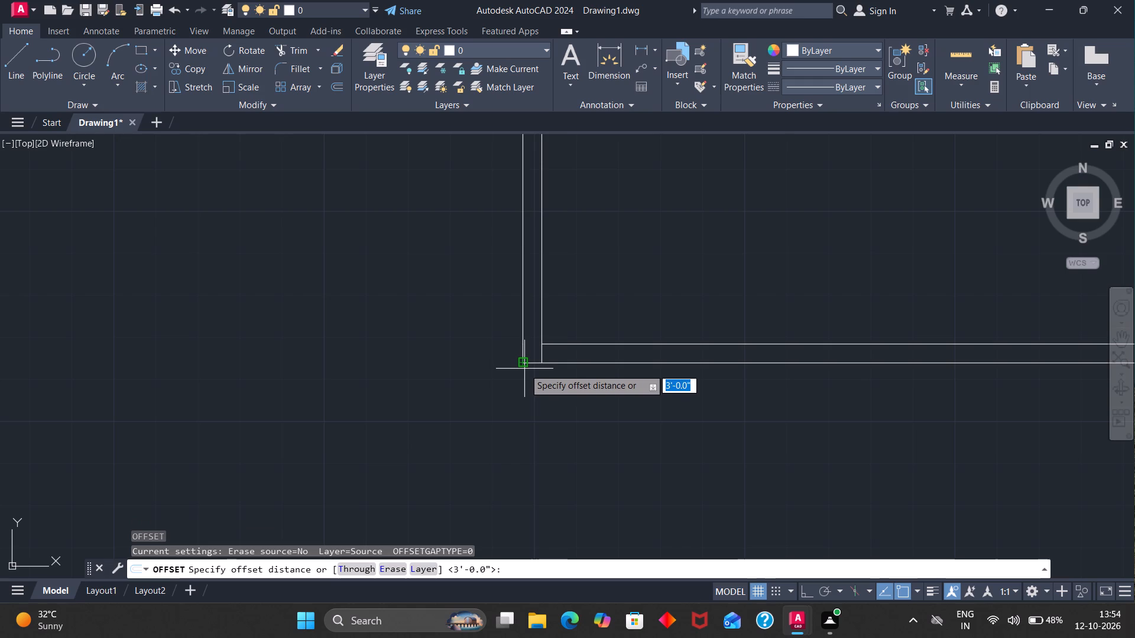
pyautogui.press('6')
pyautogui.press('Return')
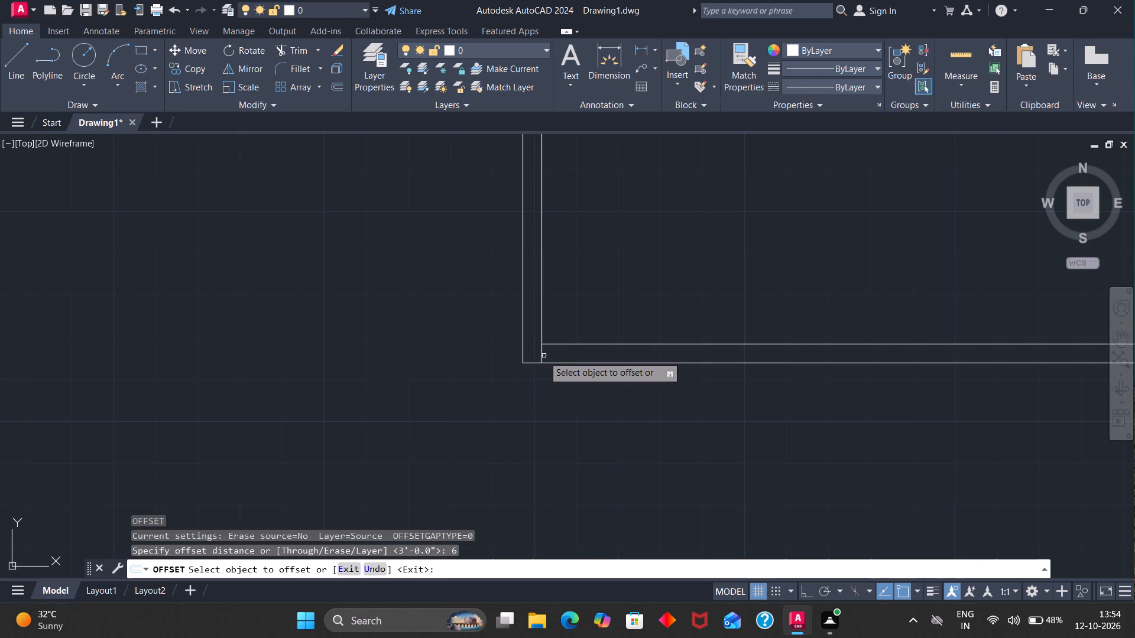
pyautogui.click(541, 356)
pyautogui.click(566, 355)
pyautogui.click(566, 356)
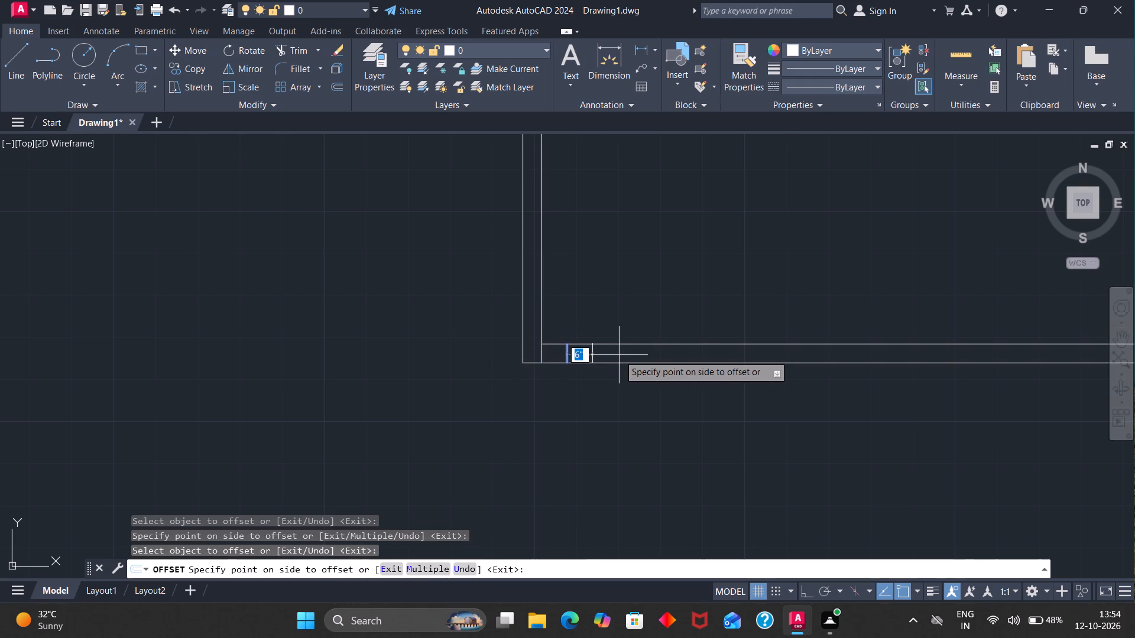
pyautogui.press('3')
pyautogui.press("'")
pyautogui.press('Return')
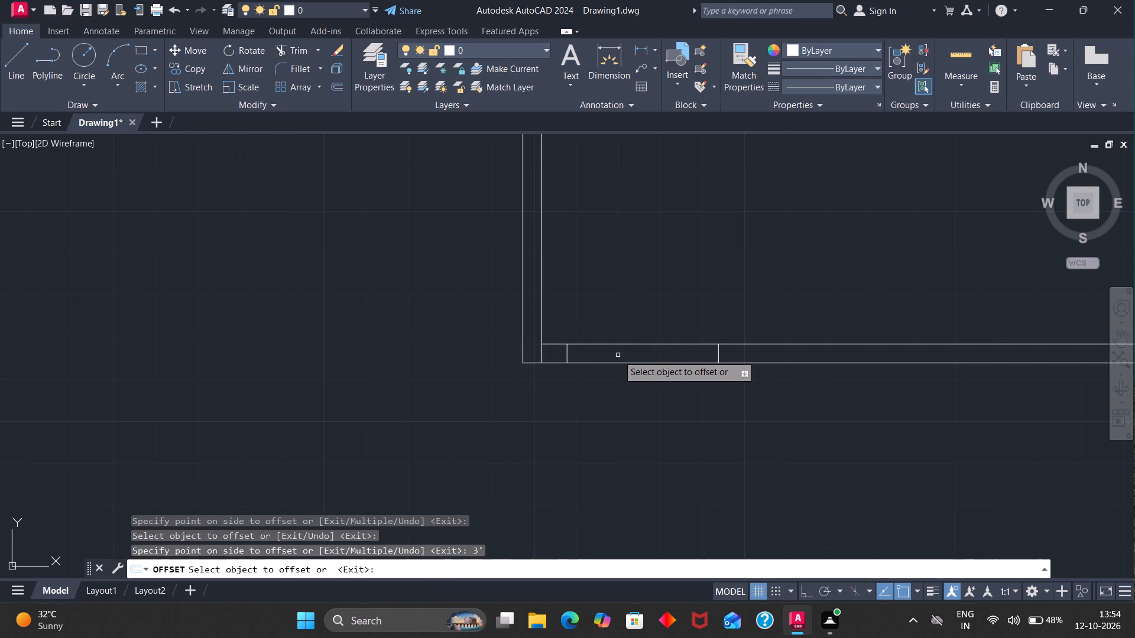
# Trim both partition lines between the two door marks and remove the leftover cross line at the second upper vertical partition's corner.
pyautogui.click(296, 54)
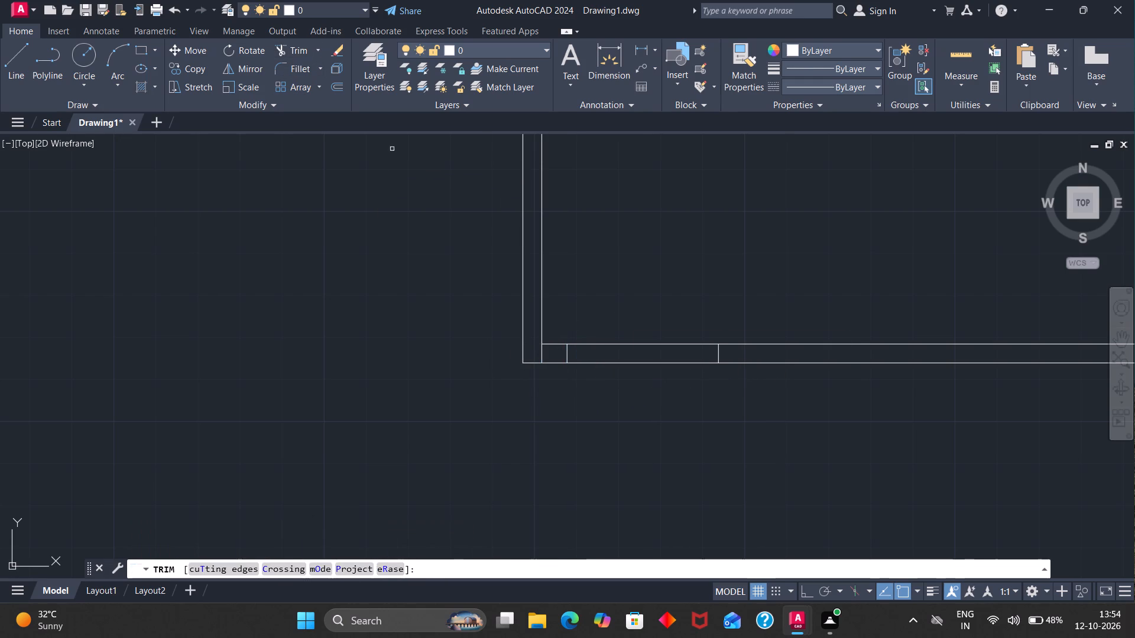
pyautogui.moveTo(630, 317); pyautogui.dragTo(641, 414)
pyautogui.moveTo(547, 353); pyautogui.dragTo(536, 352)
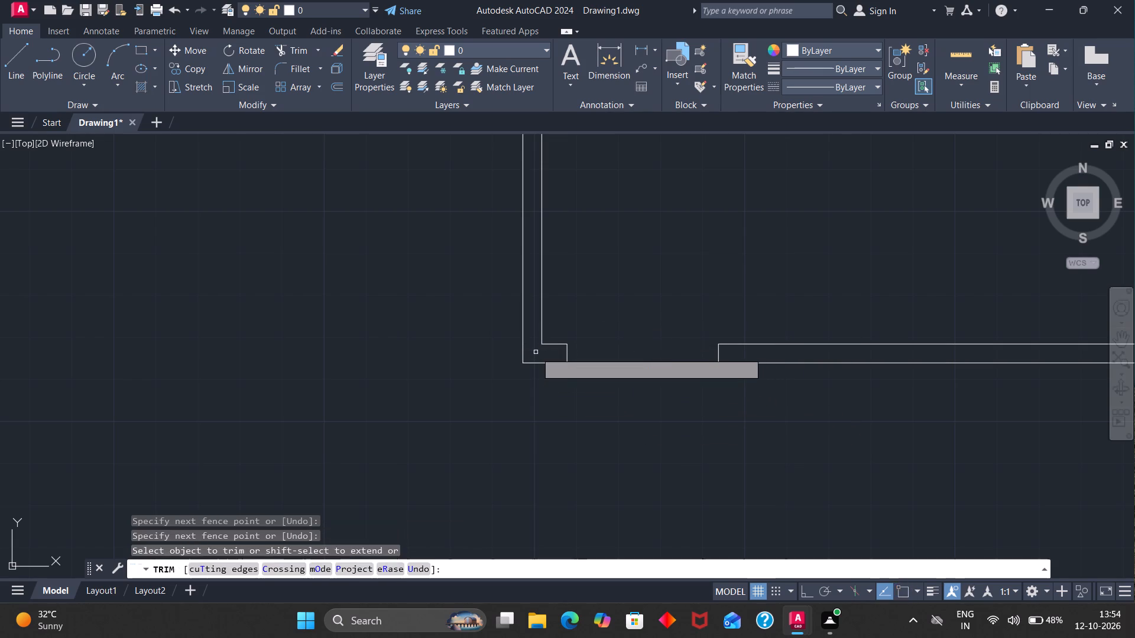
# Draw a short line across the upper horizontal partition, extending the right face of the third upper vertical partition.
pyautogui.scroll(-4, 536, 352)
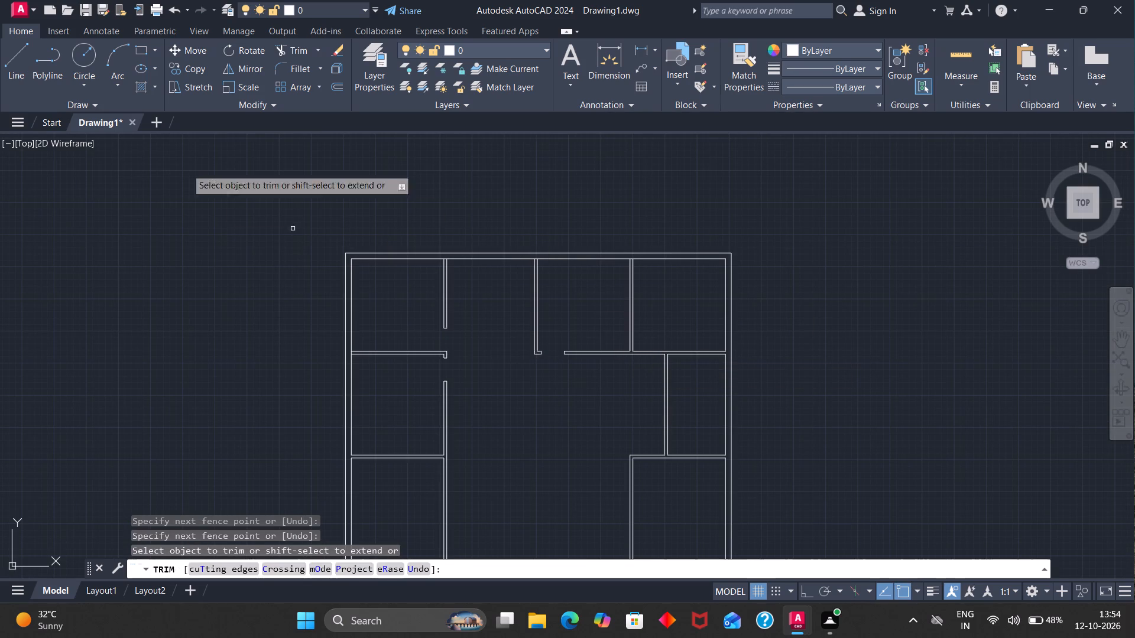
pyautogui.click(28, 57)
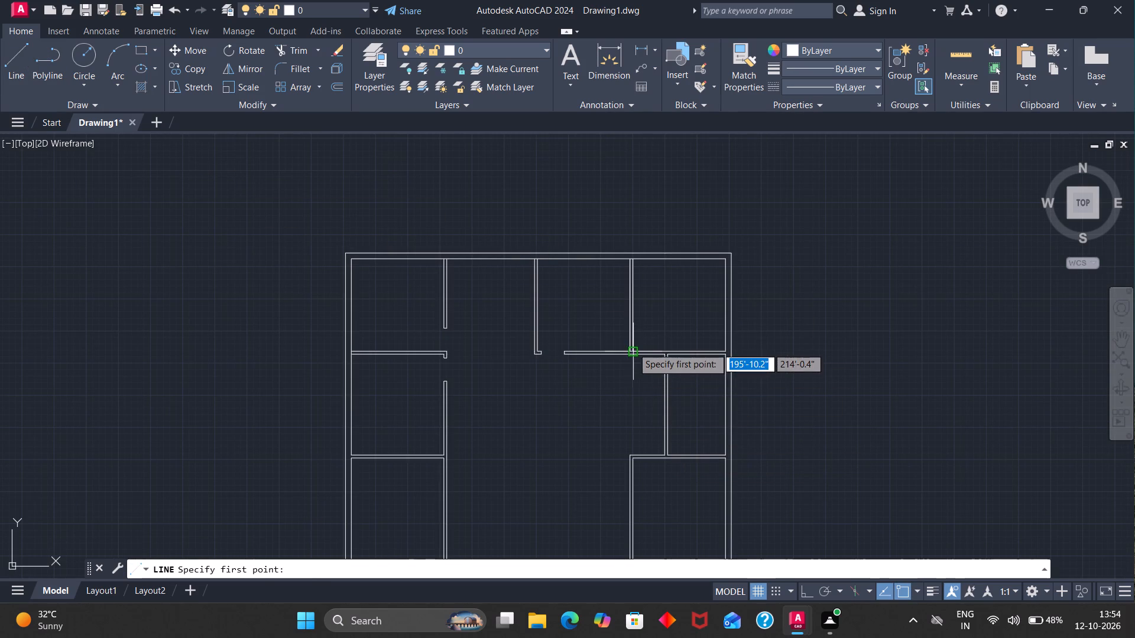
pyautogui.scroll(4, 633, 347)
pyautogui.click(624, 365)
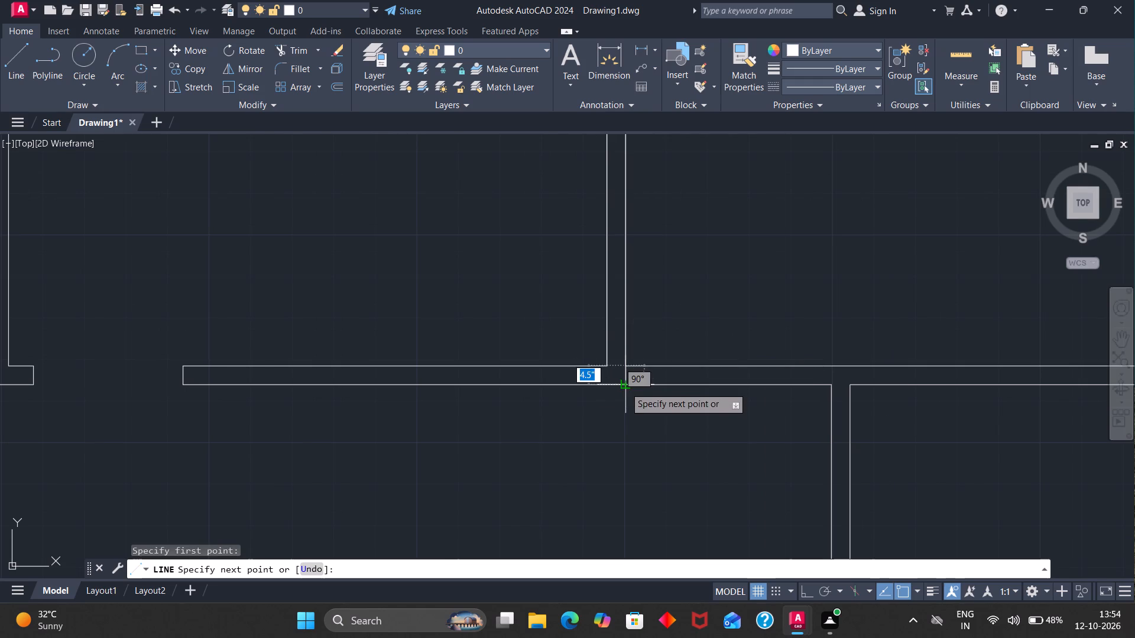
pyautogui.click(625, 389)
pyautogui.press('Escape')
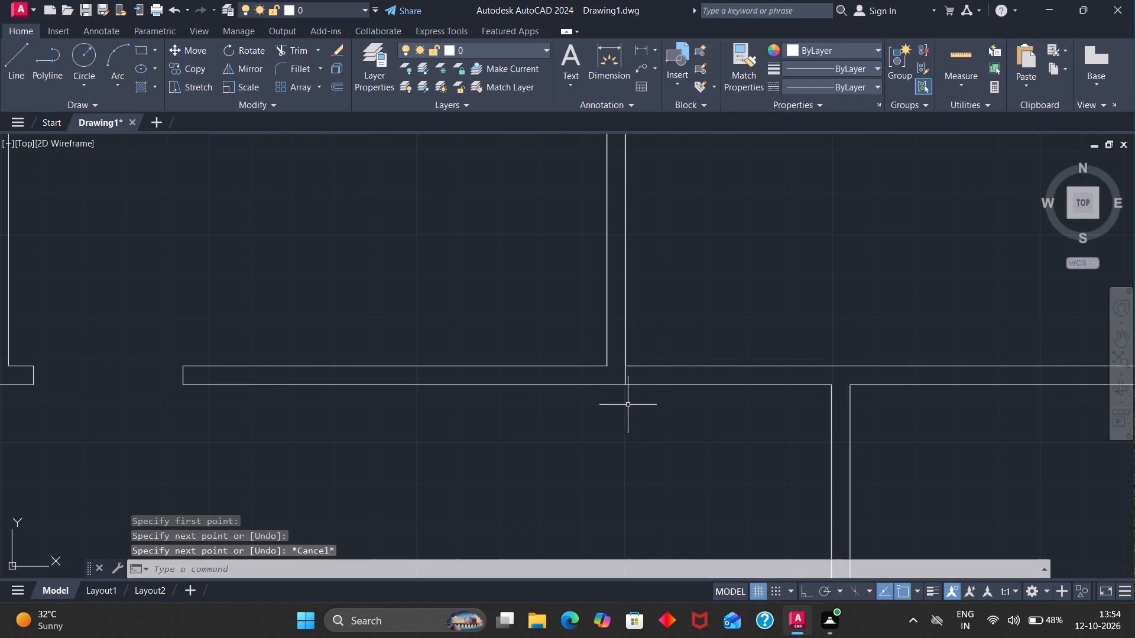
# Offset that short cross line 4" to the right, and the resulting line another 3', marking the upper-right room's door opening.
pyautogui.press('o')
pyautogui.press('Return')
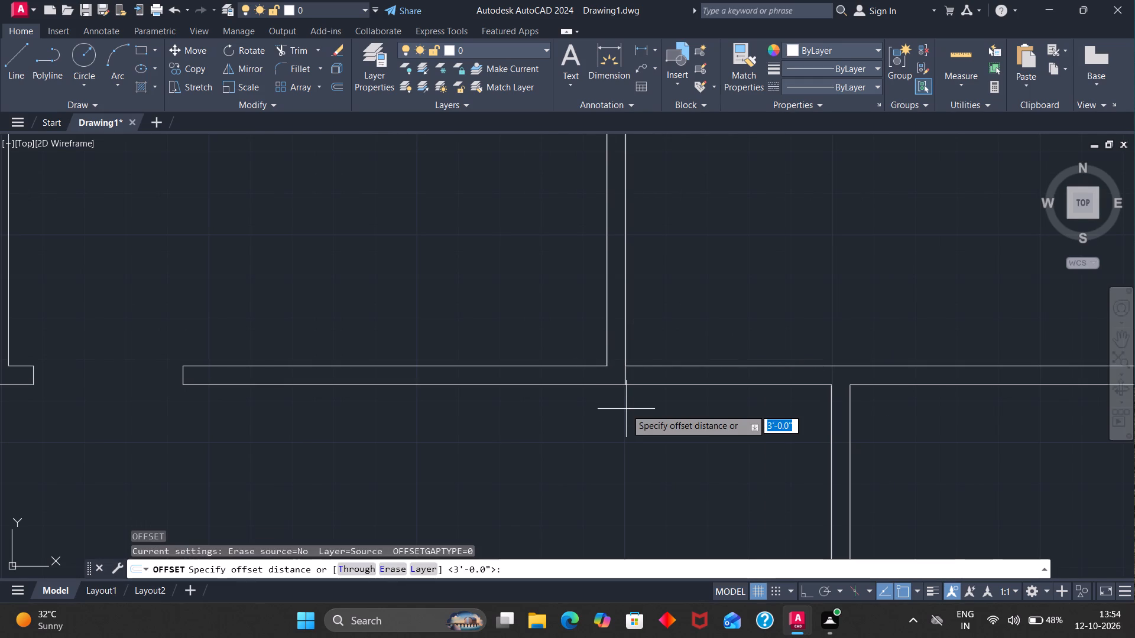
pyautogui.press('4')
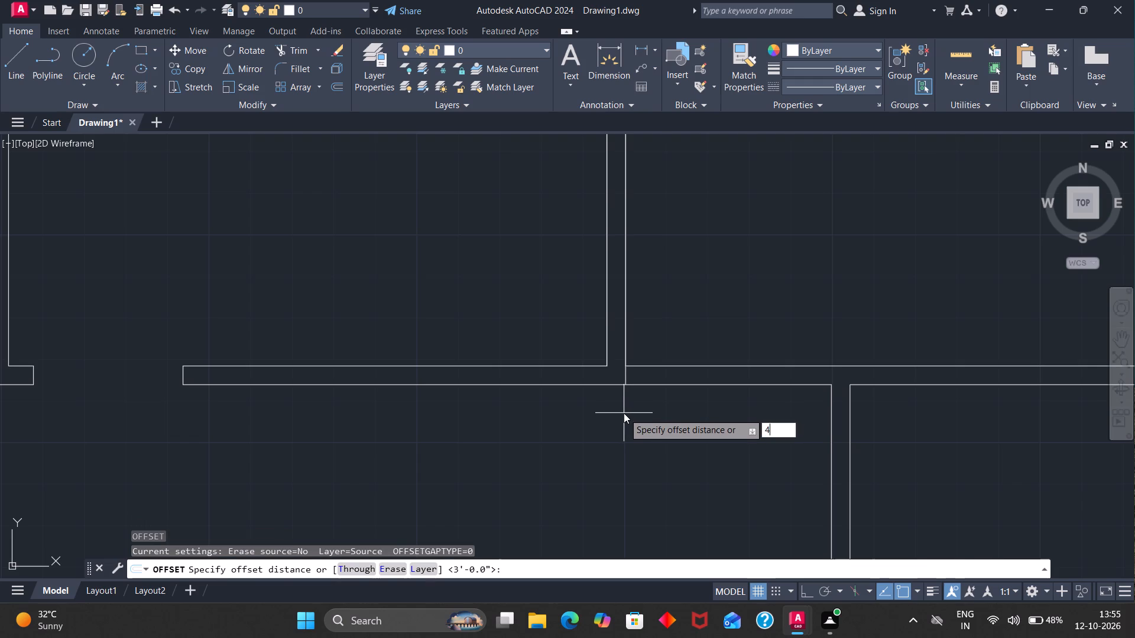
pyautogui.press('Return')
pyautogui.click(624, 378)
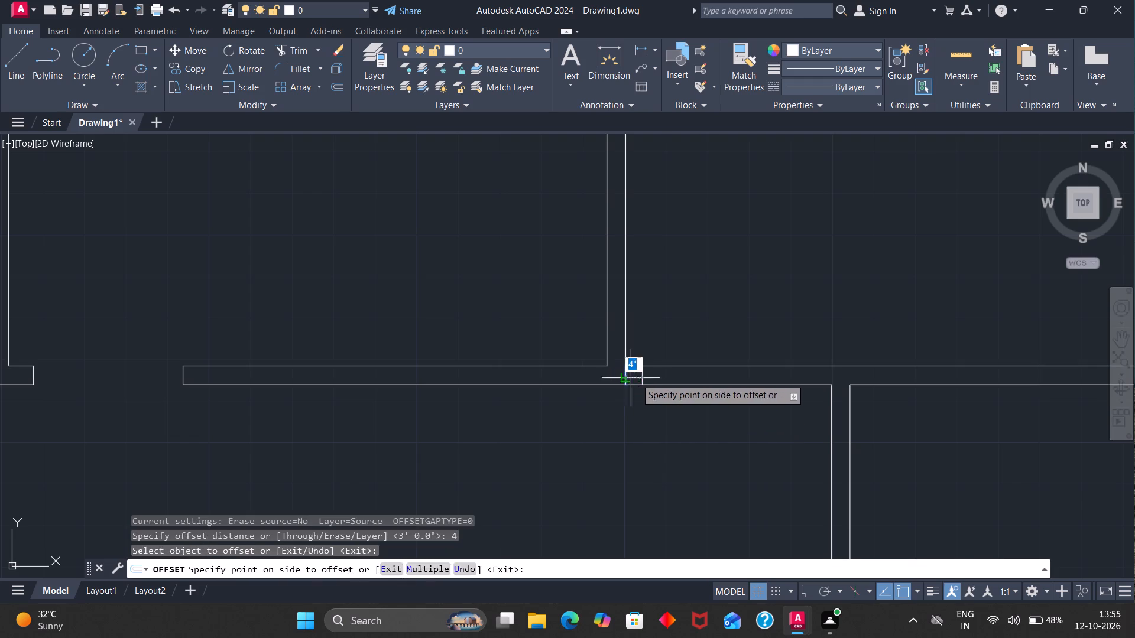
pyautogui.click(640, 378)
pyautogui.click(641, 378)
pyautogui.write("3'")
pyautogui.press('Return')
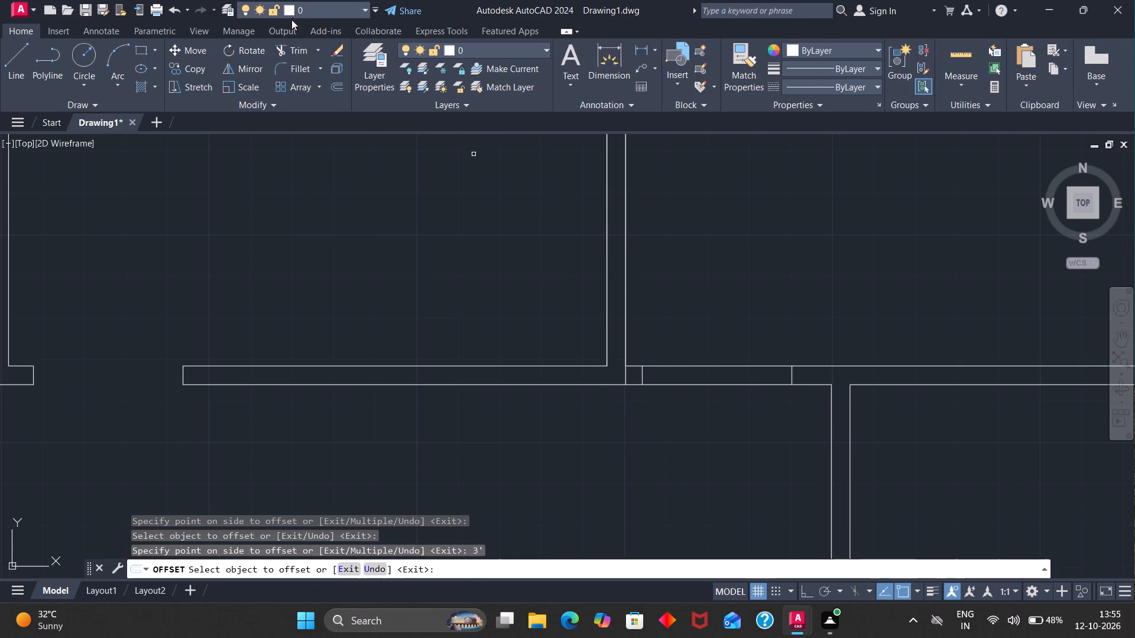
# Trim both partition lines between the upper-right room's door marks and remove the cross line at the third upper vertical partition's corner.
pyautogui.click(291, 53)
pyautogui.moveTo(703, 320); pyautogui.dragTo(699, 447)
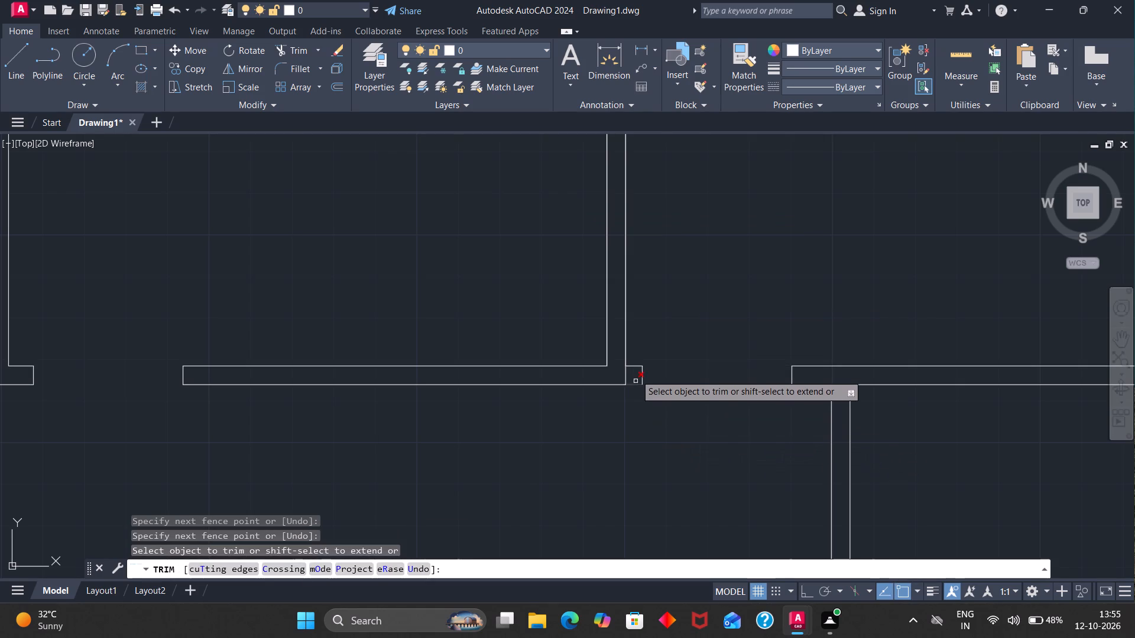
pyautogui.moveTo(635, 372); pyautogui.dragTo(625, 372)
pyautogui.moveTo(625, 372); pyautogui.dragTo(620, 373)
# Draw a short horizontal line across the small right-hand room's left partition, about a third of the way down.
pyautogui.scroll(-3, 620, 373)
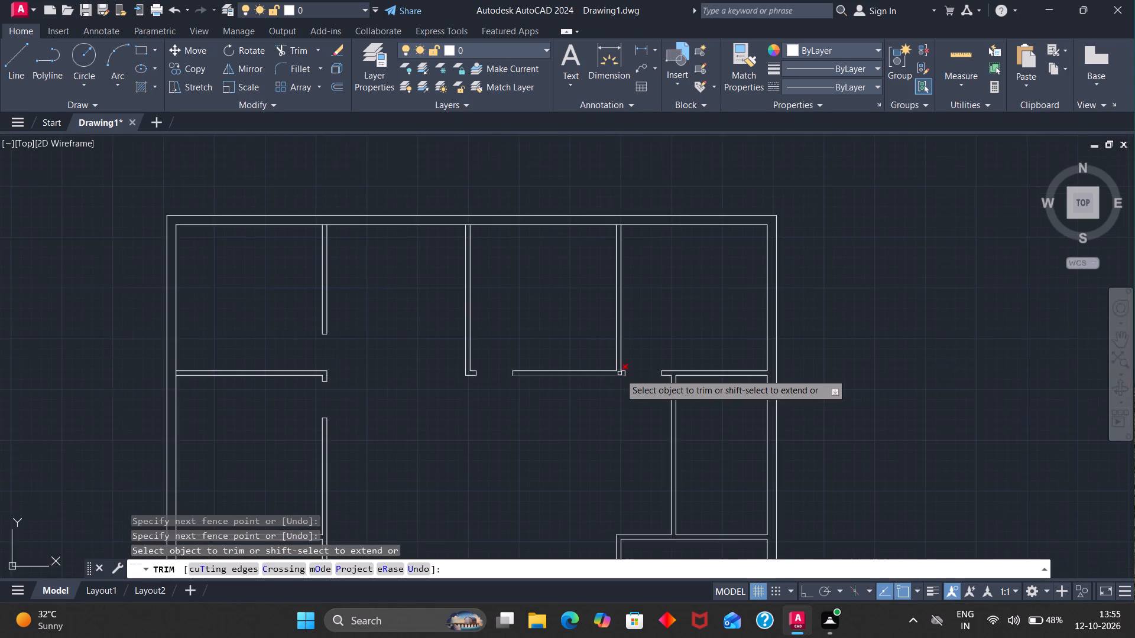
pyautogui.scroll(-2, 620, 374)
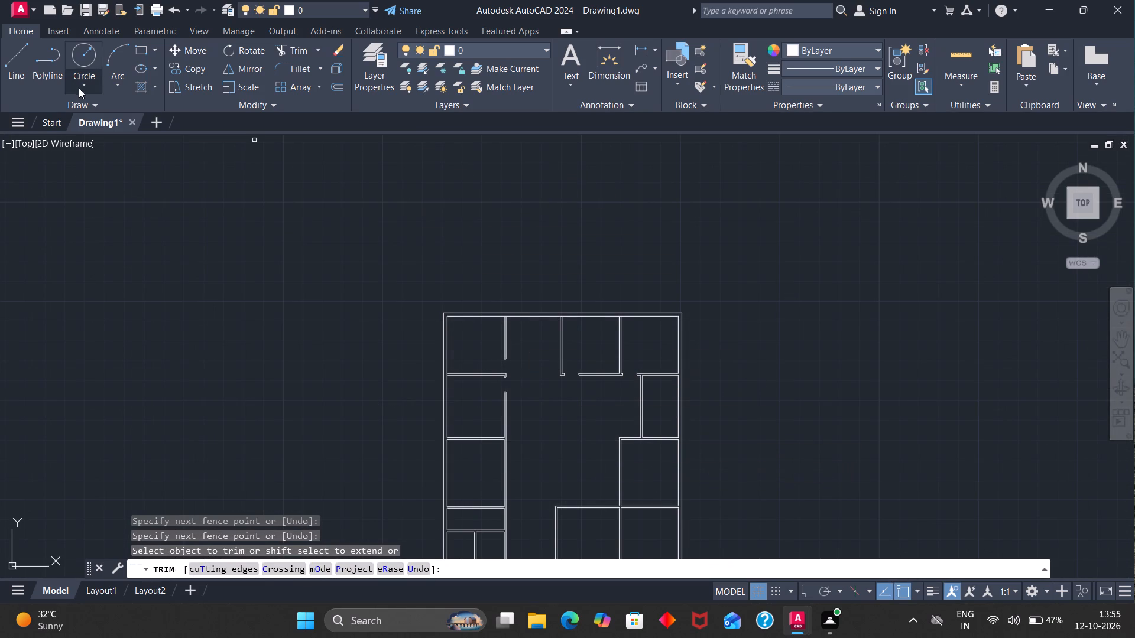
pyautogui.click(8, 61)
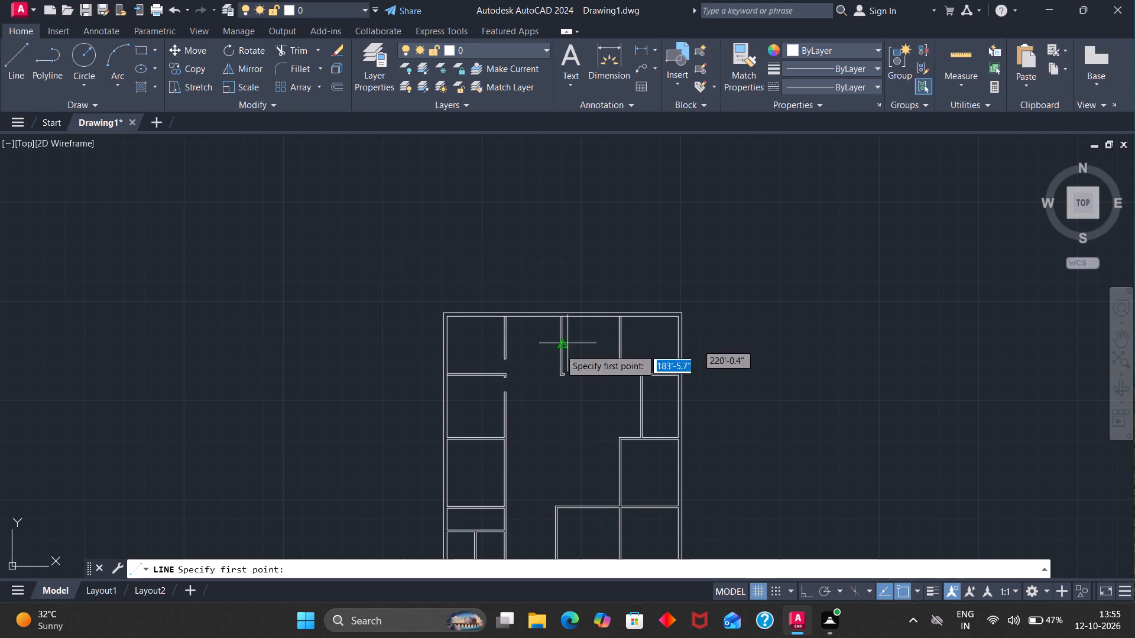
pyautogui.scroll(3, 632, 393)
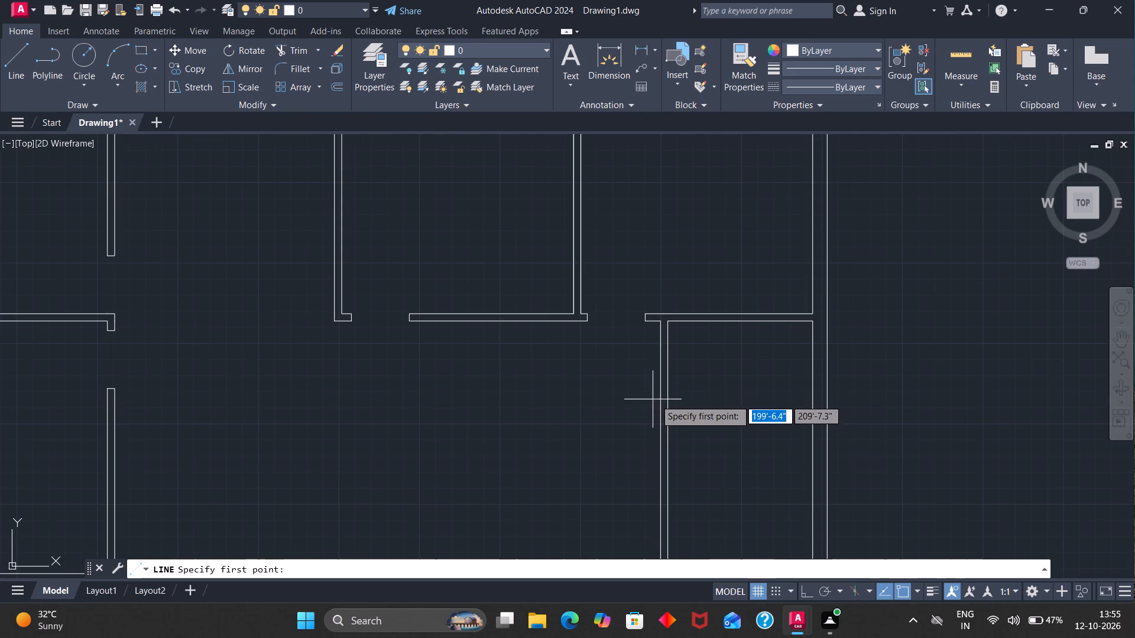
pyautogui.click(660, 403)
pyautogui.click(665, 403)
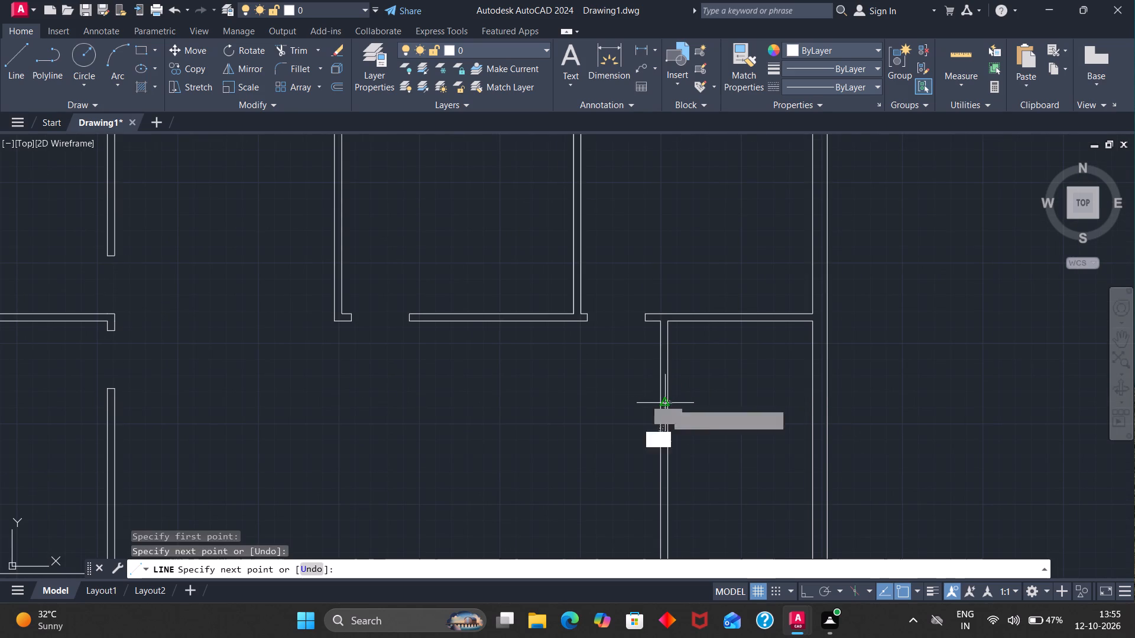
pyautogui.press('Escape')
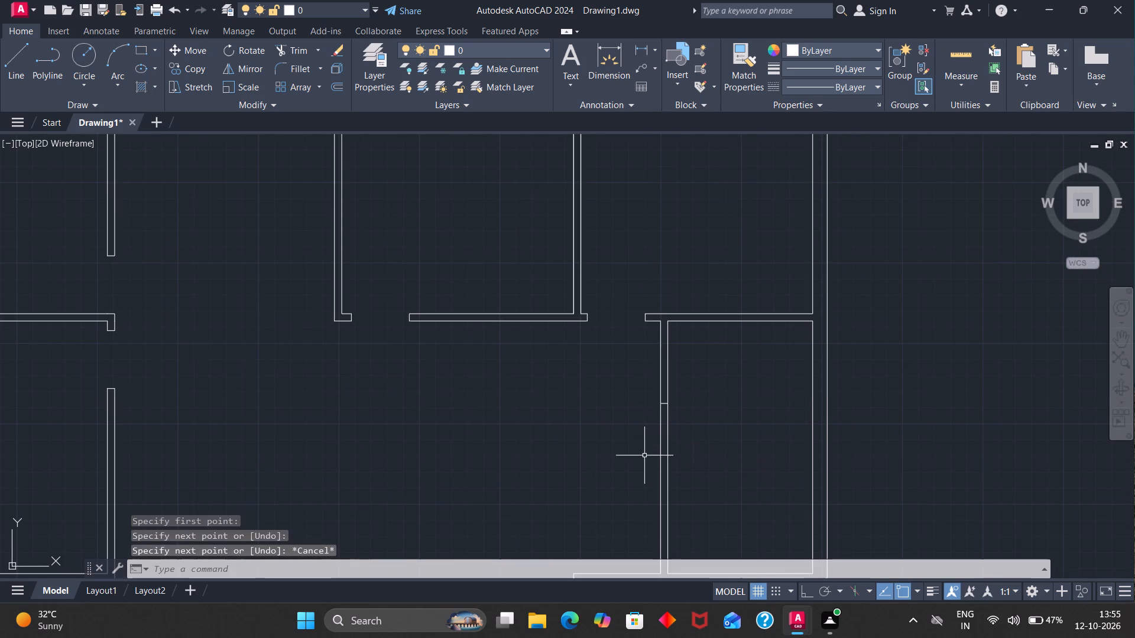
# Offset the short line across the small right-hand room's left partition 2'6" downward to mark the door width.
pyautogui.press('o')
pyautogui.press('Return')
pyautogui.press('2')
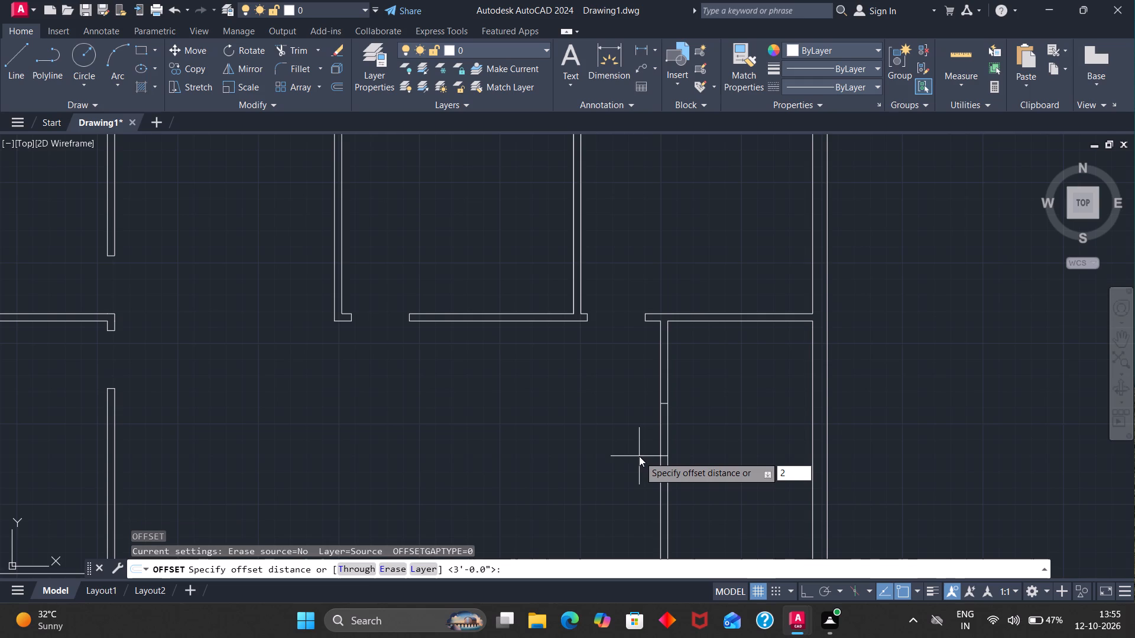
pyautogui.press("'")
pyautogui.press('6')
pyautogui.press('Return')
pyautogui.scroll(3, 663, 405)
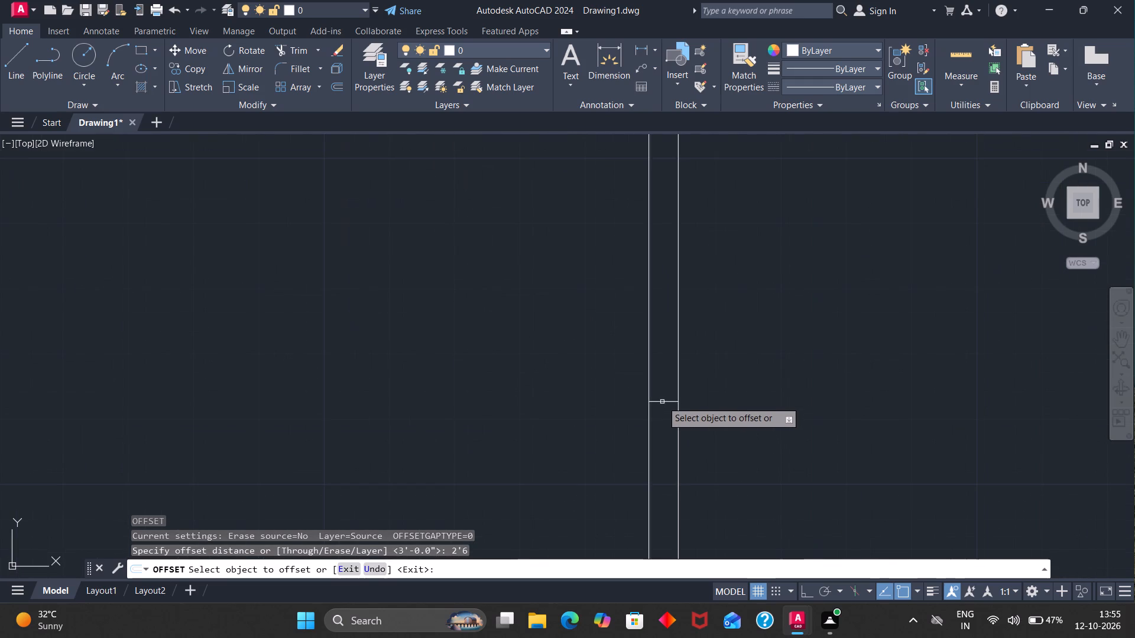
pyautogui.click(662, 401)
pyautogui.click(665, 463)
# Trim both lines of the small right-hand room's left partition between the two marks to open the doorway.
pyautogui.scroll(-3, 660, 466)
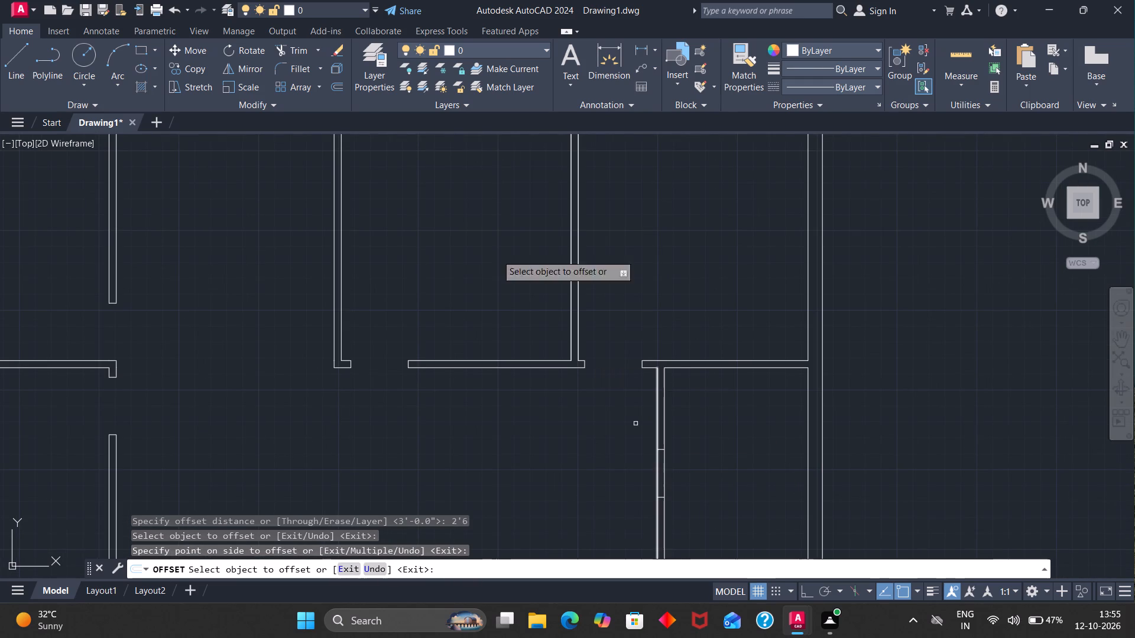
pyautogui.click(290, 43)
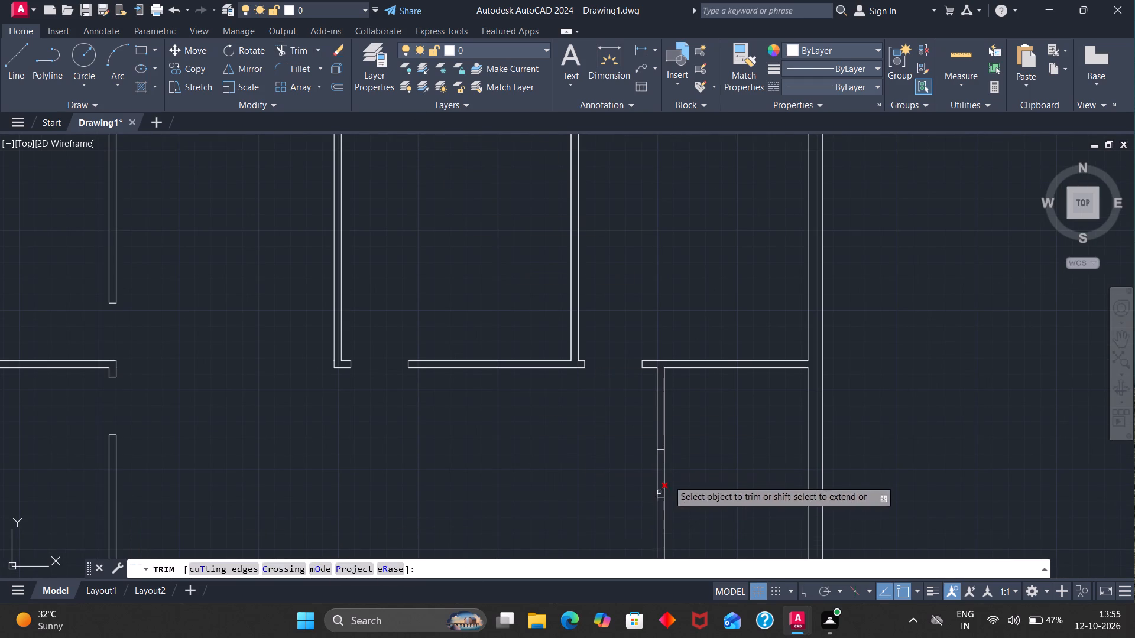
pyautogui.moveTo(682, 466); pyautogui.dragTo(628, 466)
# Draw a short line across the left partition of the room below the small right-hand room, level with the horizontal partition's lower face.
pyautogui.scroll(-4, 619, 468)
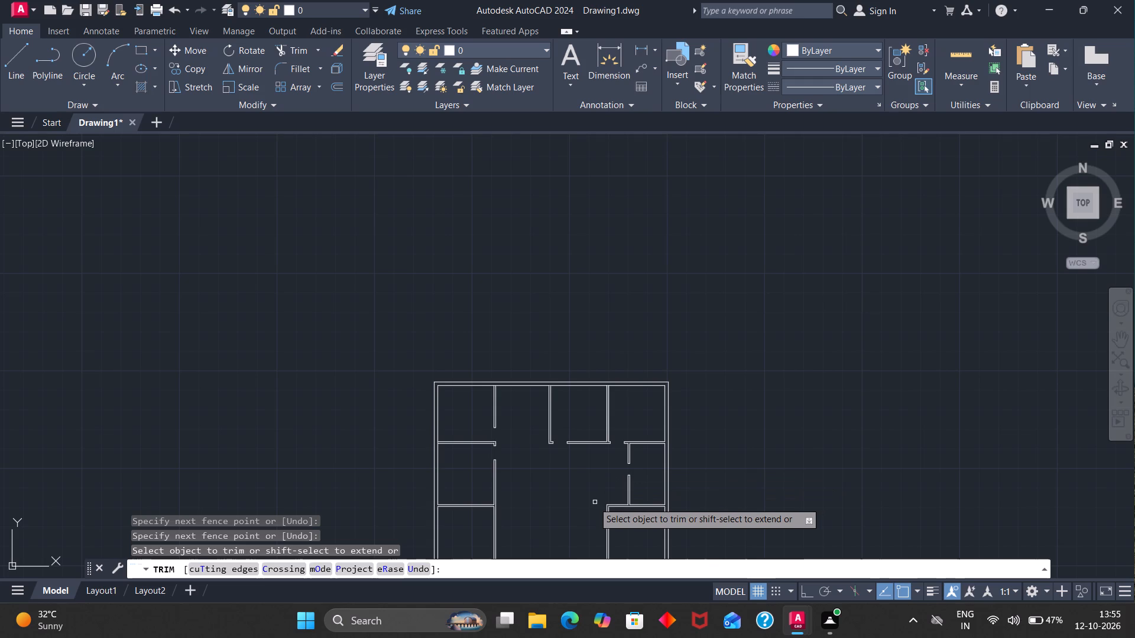
pyautogui.scroll(-3, 591, 504)
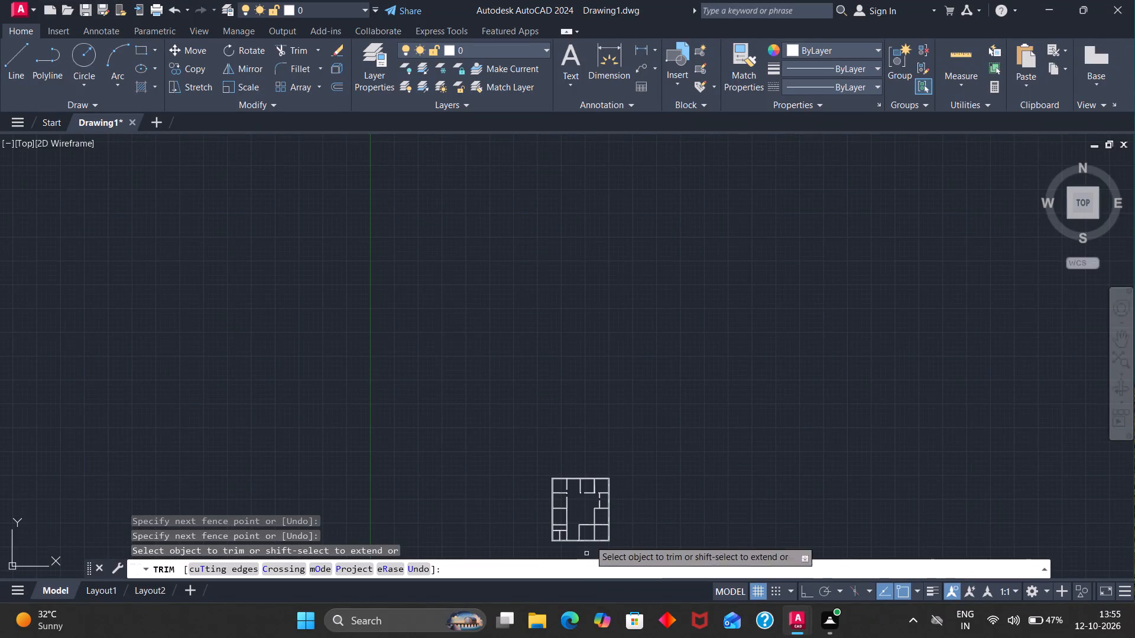
pyautogui.scroll(4, 592, 519)
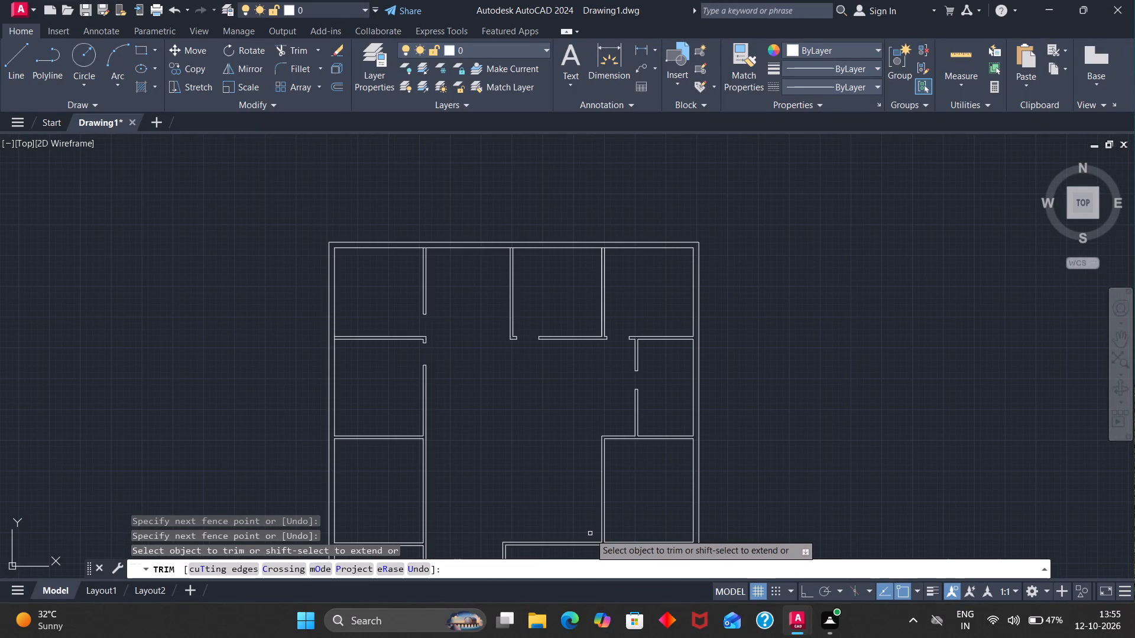
pyautogui.click(14, 66)
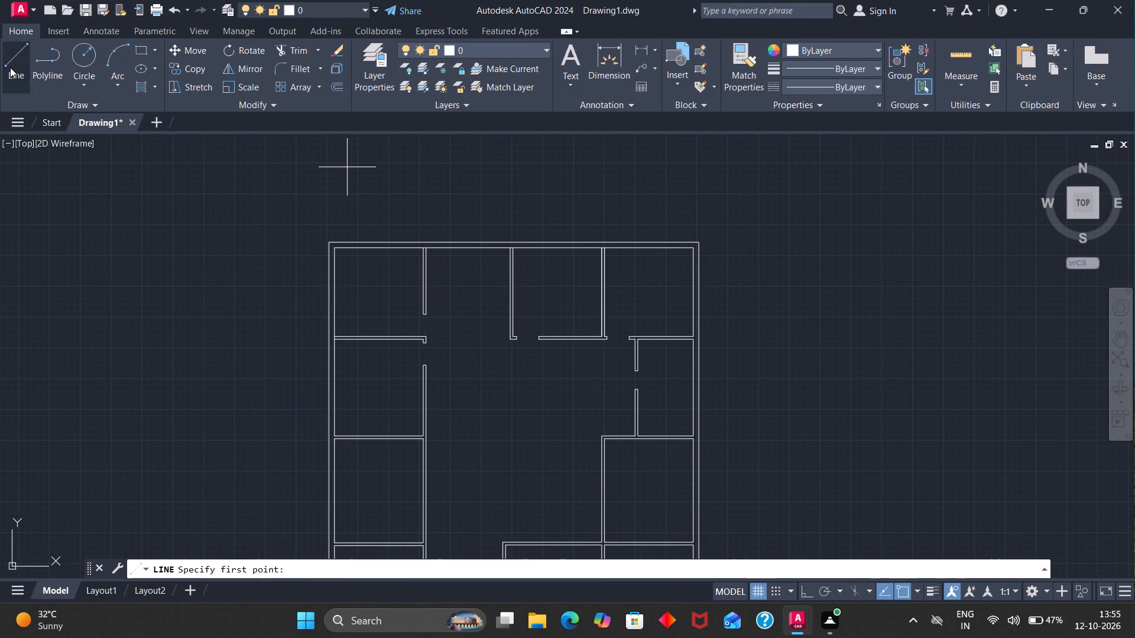
pyautogui.scroll(3, 609, 437)
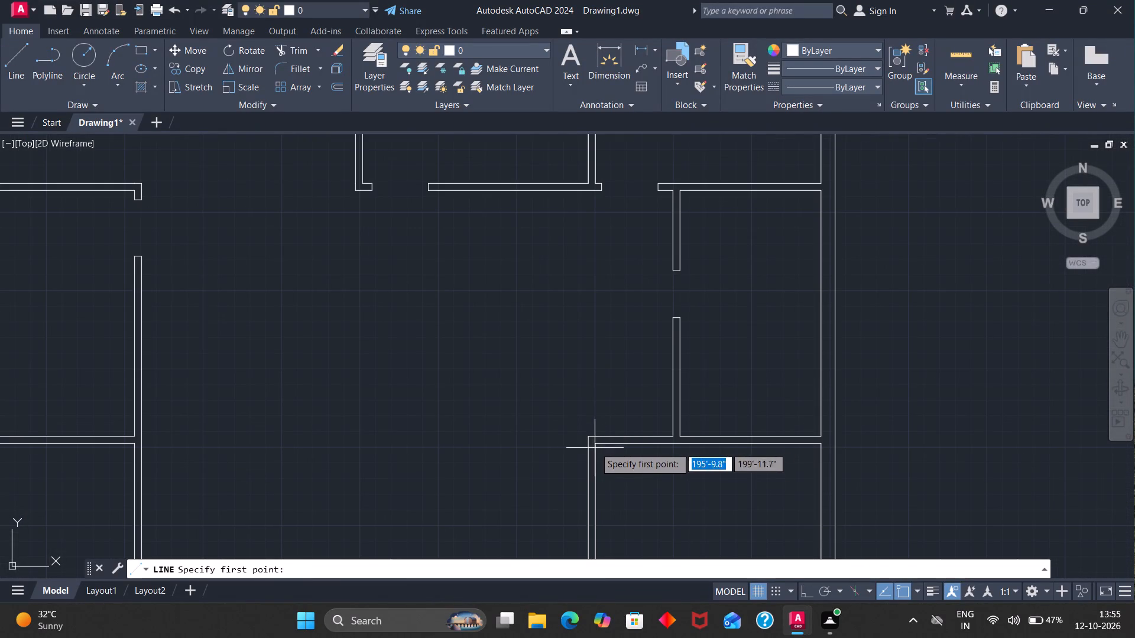
pyautogui.click(595, 447)
pyautogui.click(585, 449)
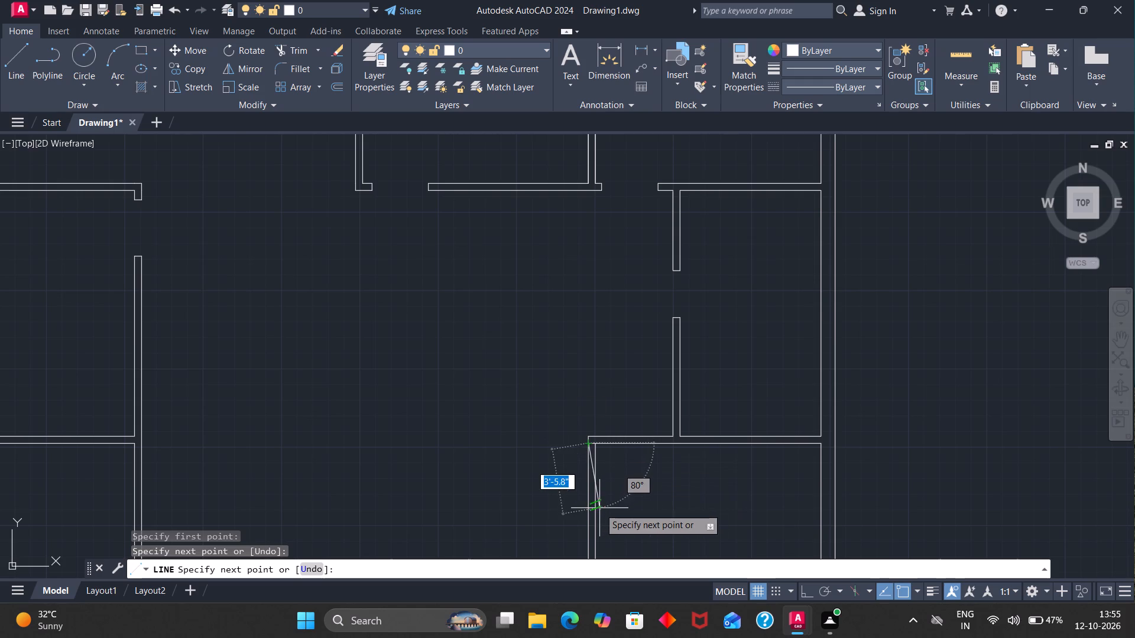
pyautogui.press('Escape')
# Offset the short line at the top of the left partition below the small right-hand room 3' downward to mark the door width.
pyautogui.press('o')
pyautogui.press('Return')
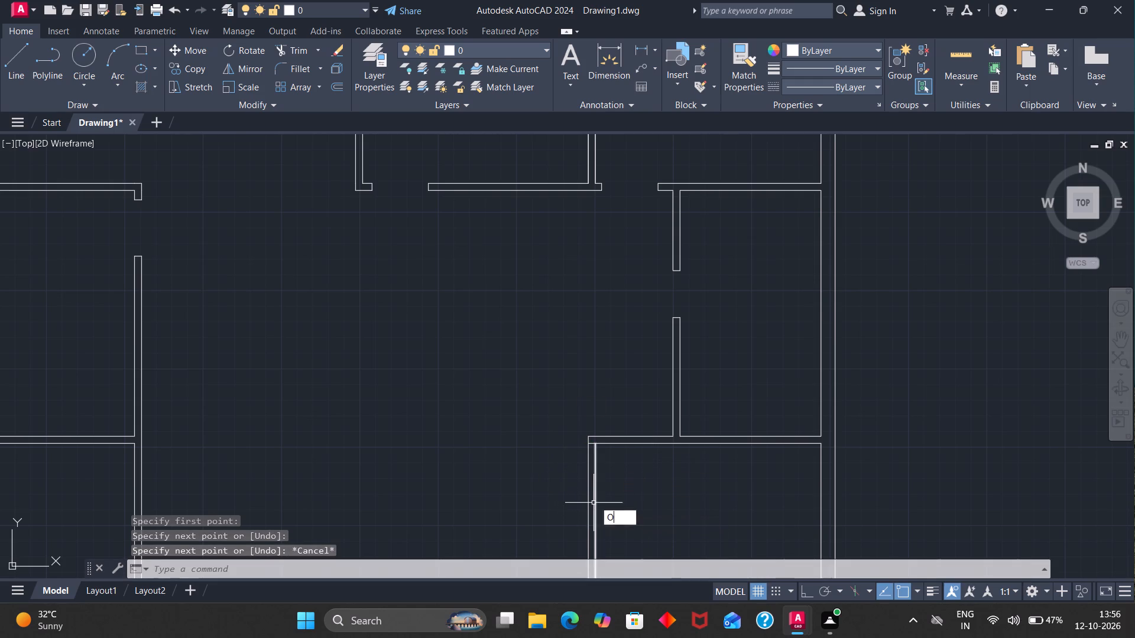
pyautogui.press('3')
pyautogui.press("'")
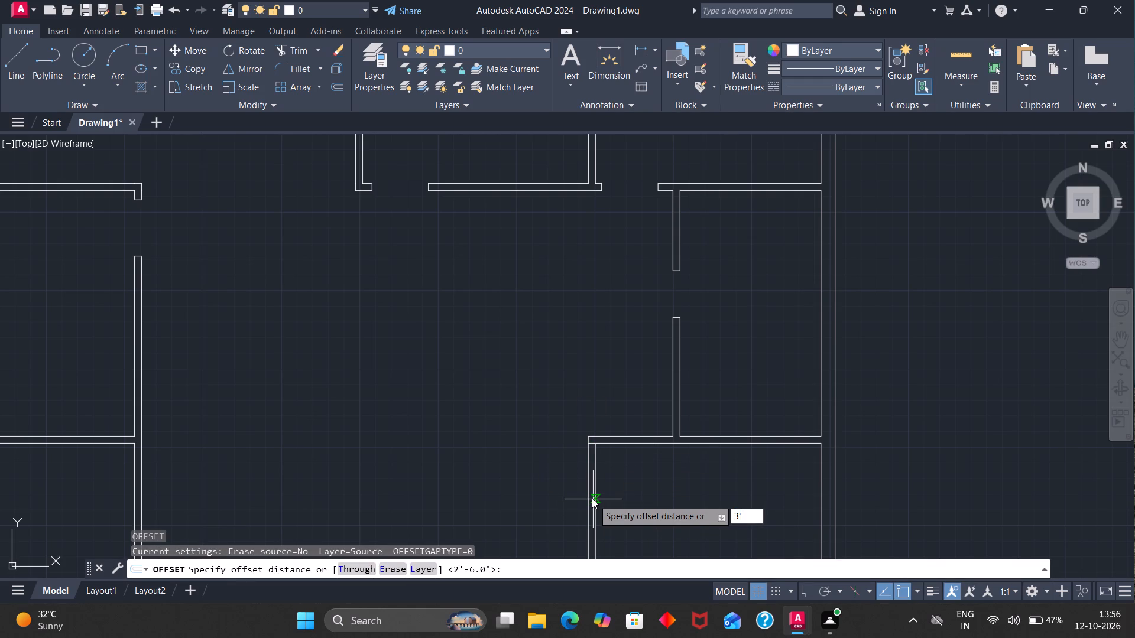
pyautogui.press('Return')
pyautogui.scroll(3, 597, 424)
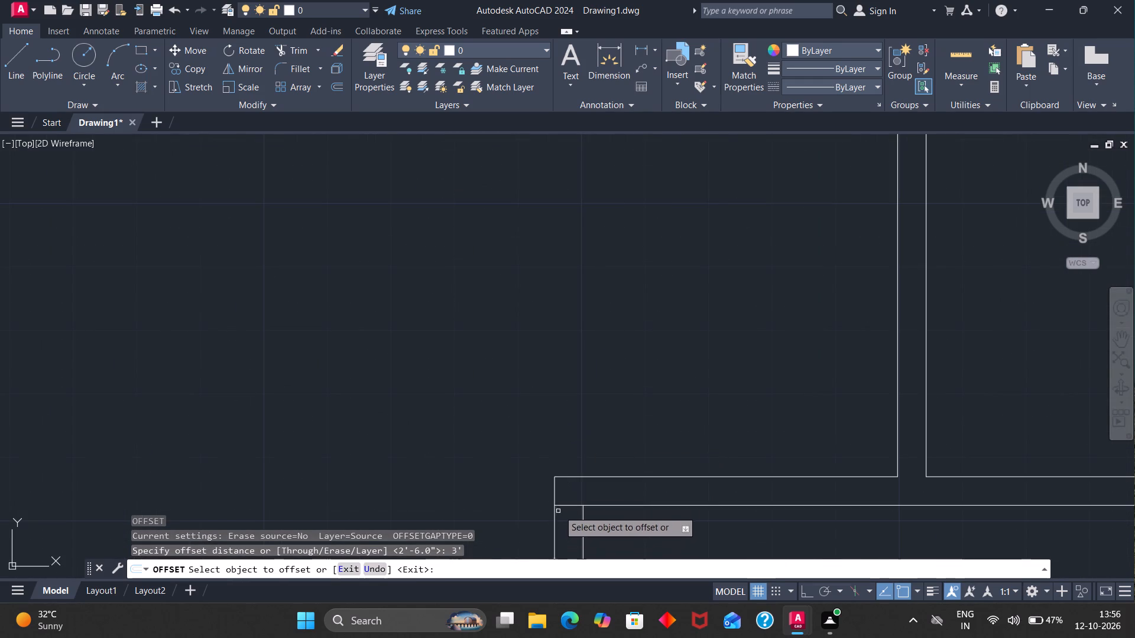
pyautogui.click(562, 504)
pyautogui.scroll(-4, 567, 529)
pyautogui.click(565, 540)
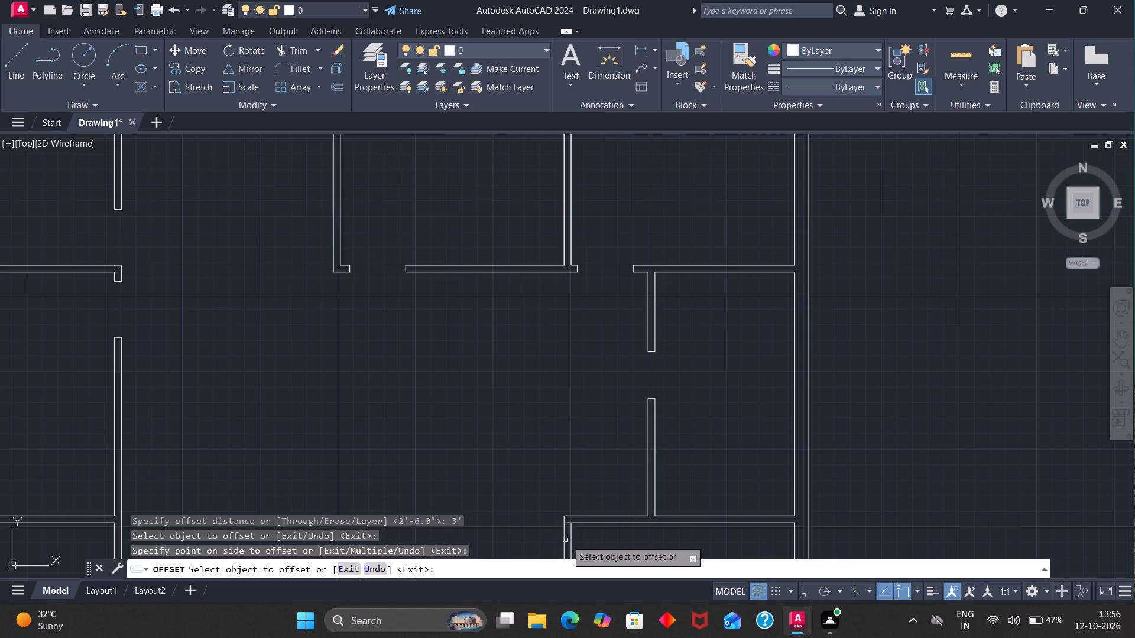
# Trim both lines of that left partition between the two marks to open the doorway just below the horizontal partition.
pyautogui.scroll(-3, 568, 538)
pyautogui.scroll(4, 570, 556)
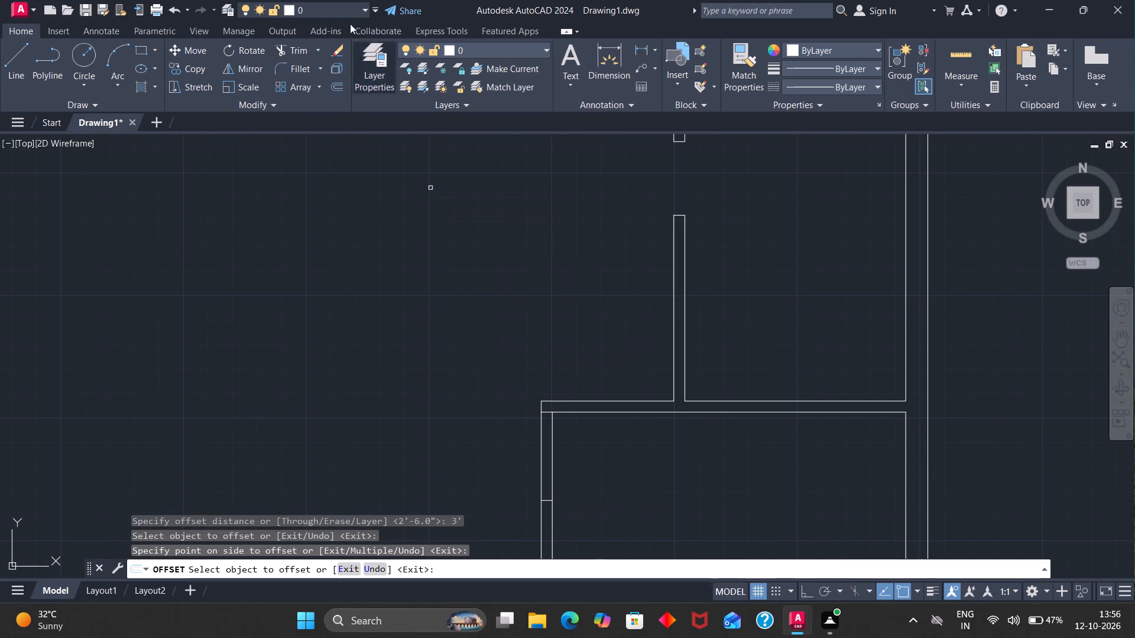
pyautogui.click(307, 51)
pyautogui.moveTo(577, 452); pyautogui.dragTo(546, 454)
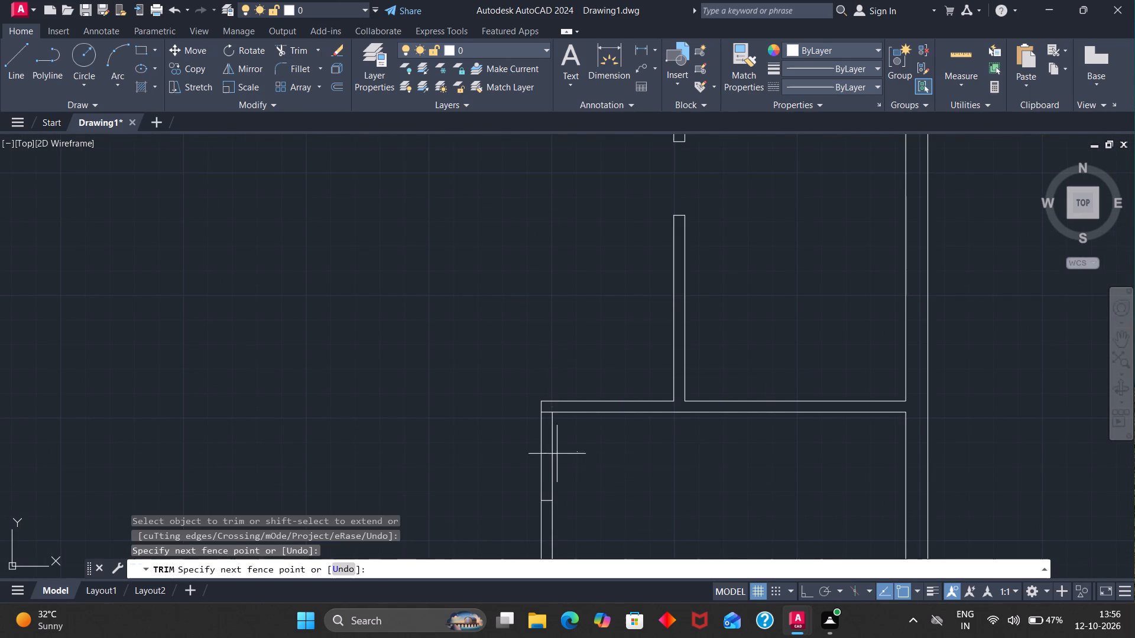
pyautogui.moveTo(546, 454); pyautogui.dragTo(518, 452)
# Draw a short line across the partition between the two bottom-right rooms, level with the horizontal partition's lower face.
pyautogui.scroll(-7, 531, 440)
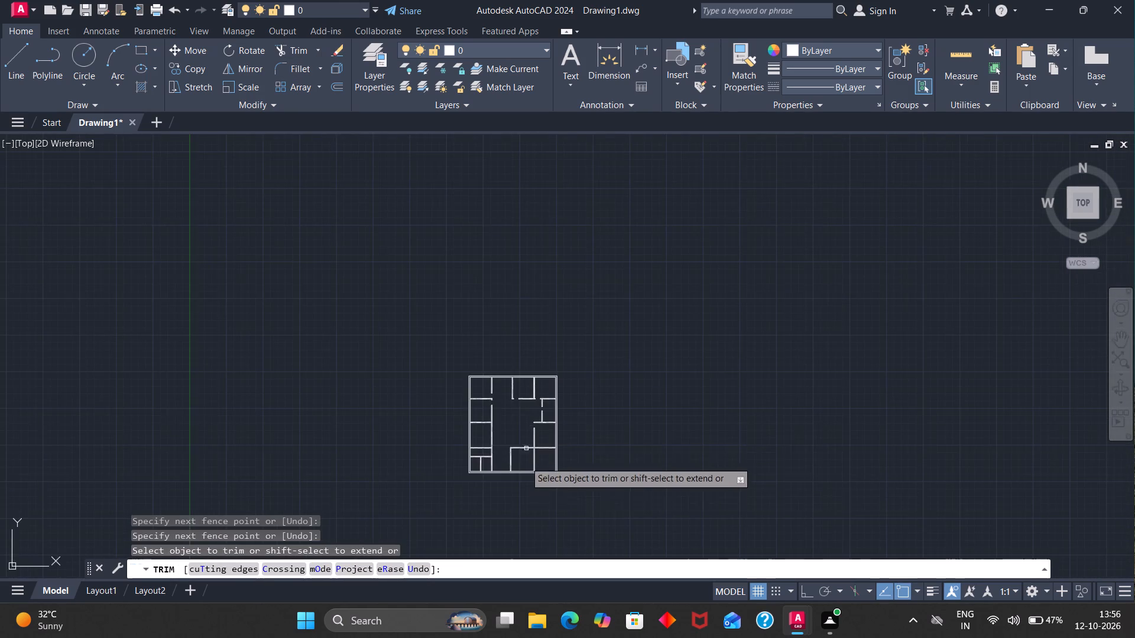
pyautogui.scroll(4, 524, 479)
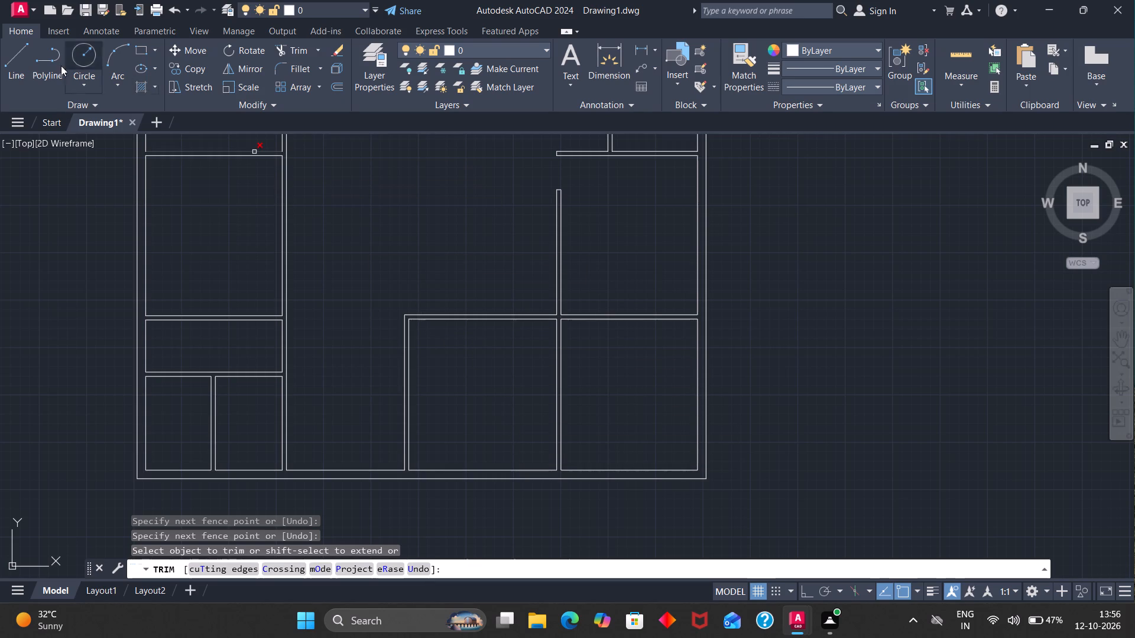
pyautogui.click(18, 59)
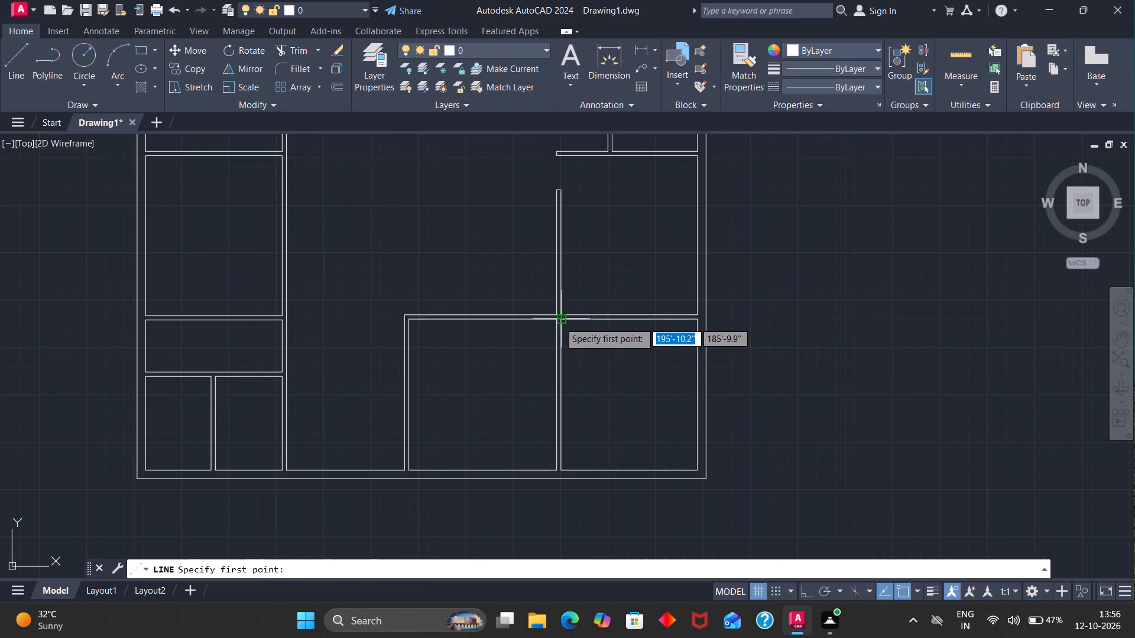
pyautogui.scroll(2, 559, 322)
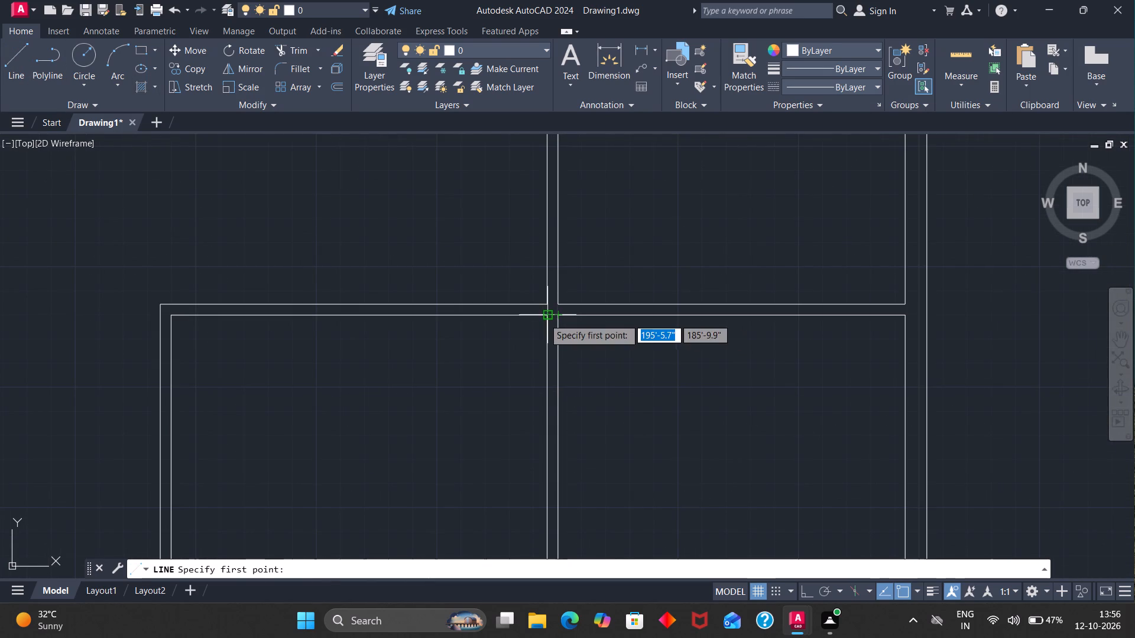
pyautogui.click(544, 318)
pyautogui.click(554, 315)
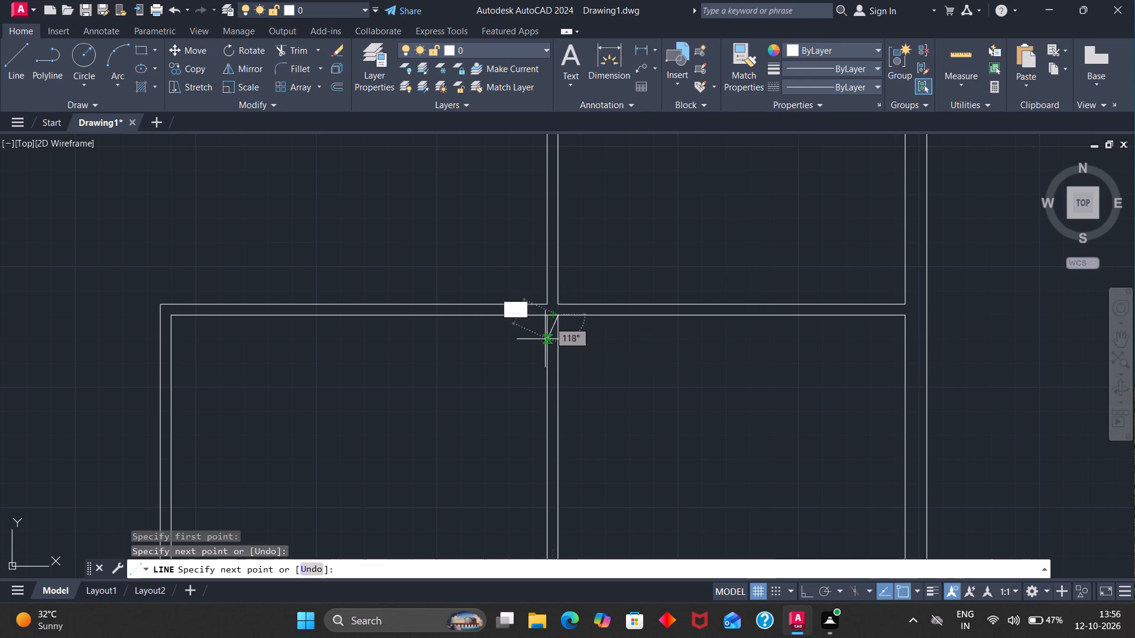
pyautogui.press('Escape')
# Offset the short line between the two bottom-right rooms 3' downward to mark the door width.
pyautogui.press('o')
pyautogui.press('Return')
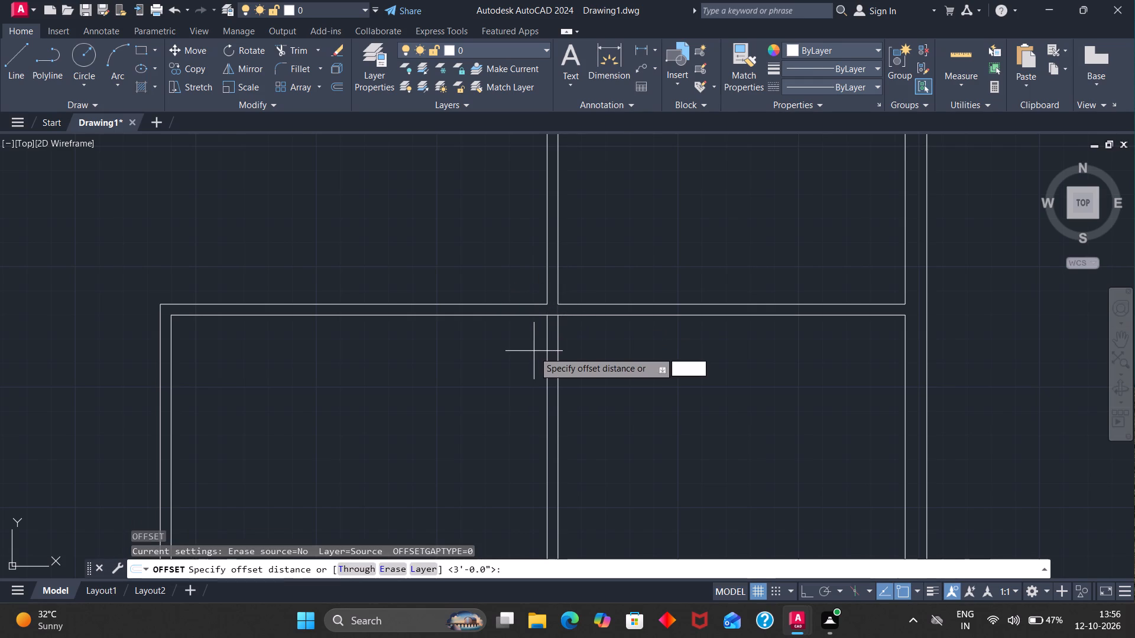
pyautogui.write("3'")
pyautogui.press('Return')
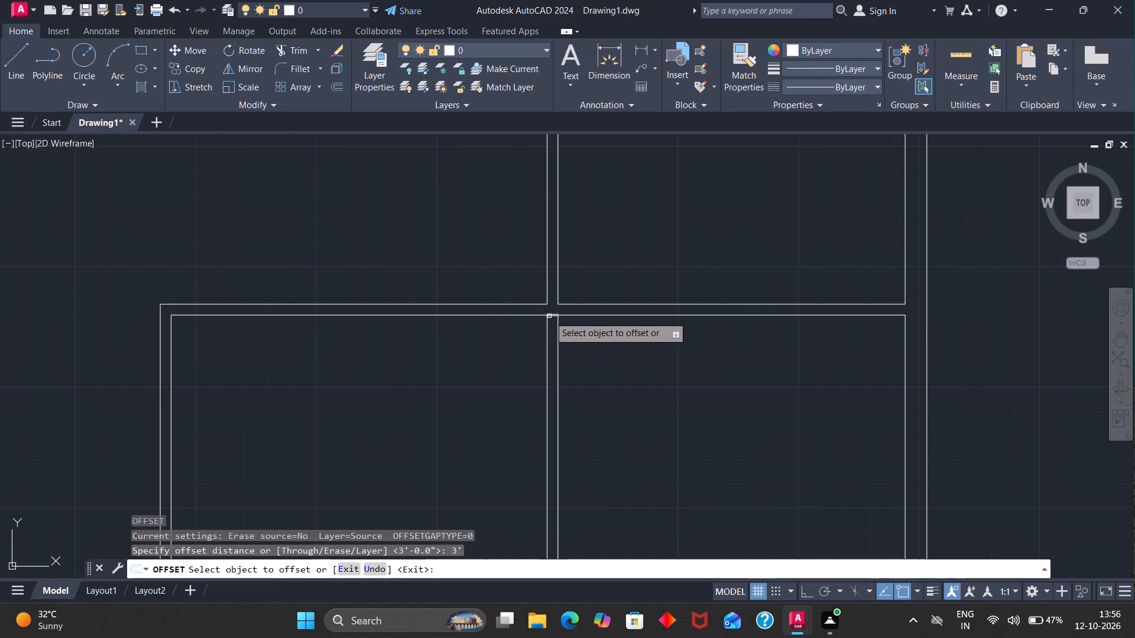
pyautogui.click(549, 316)
pyautogui.click(549, 349)
# Trim both lines of the partition between the two bottom-right rooms between the marks to open the doorway.
pyautogui.click(292, 54)
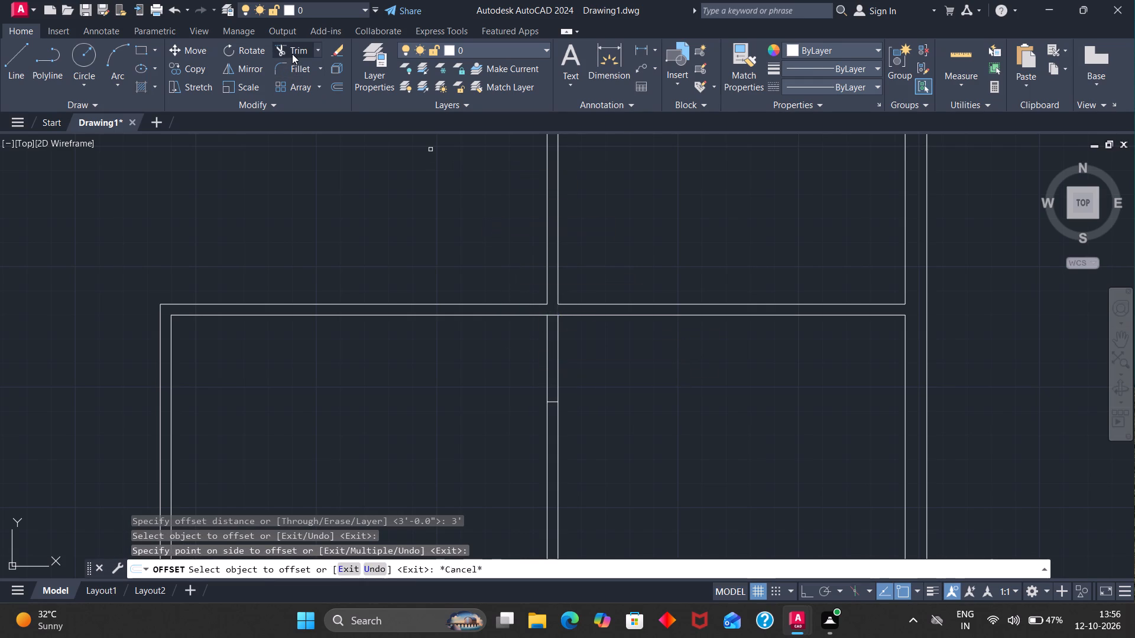
pyautogui.moveTo(582, 364); pyautogui.dragTo(471, 333)
# Draw a short vertical line across the bottom-middle room's top partition, in line with the inner face of its left partition.
pyautogui.scroll(-3, 471, 333)
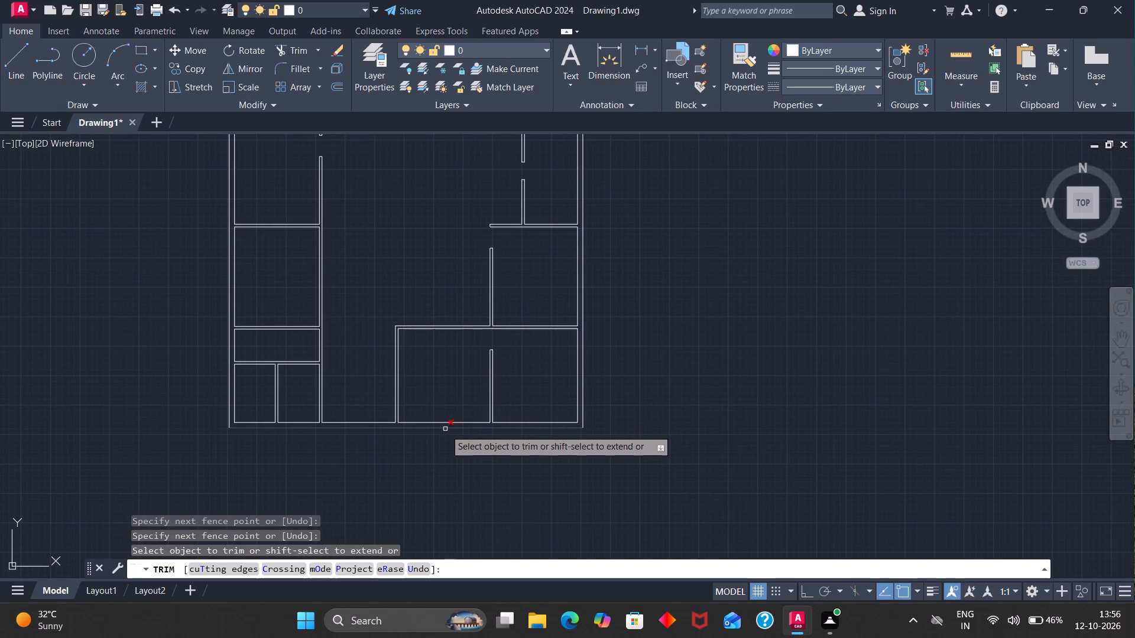
pyautogui.scroll(2, 456, 380)
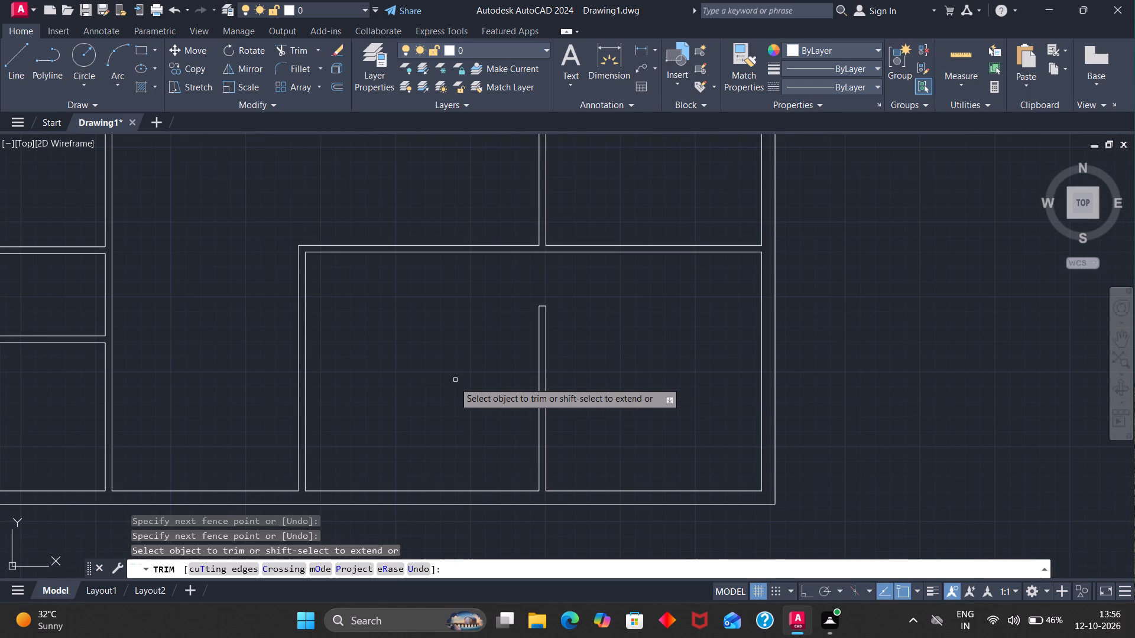
pyautogui.scroll(-1, 452, 385)
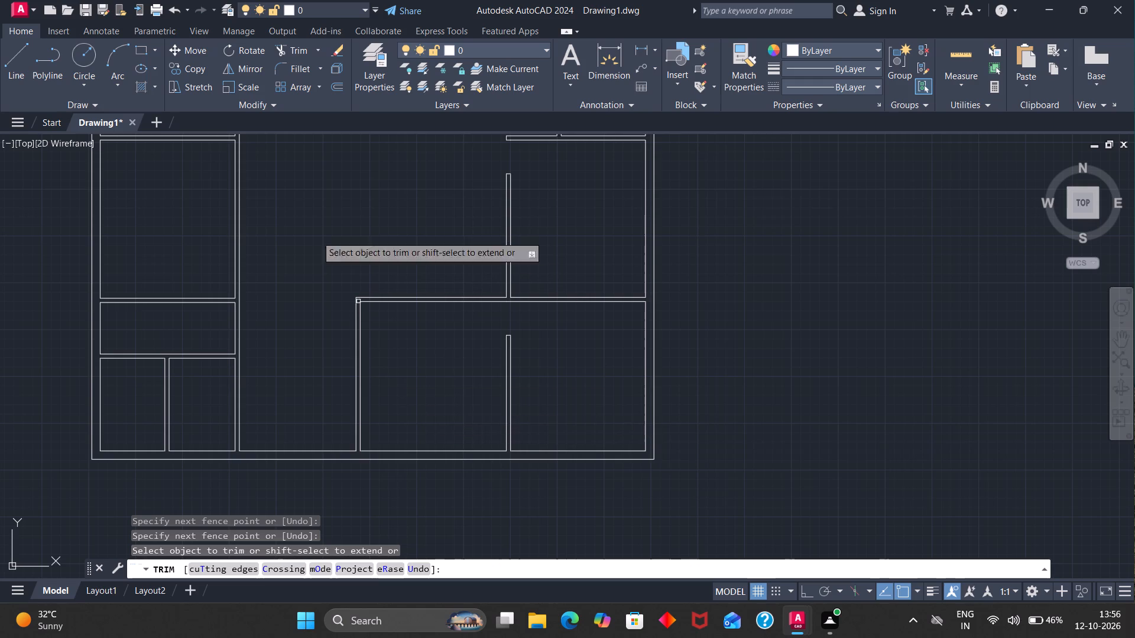
pyautogui.click(13, 67)
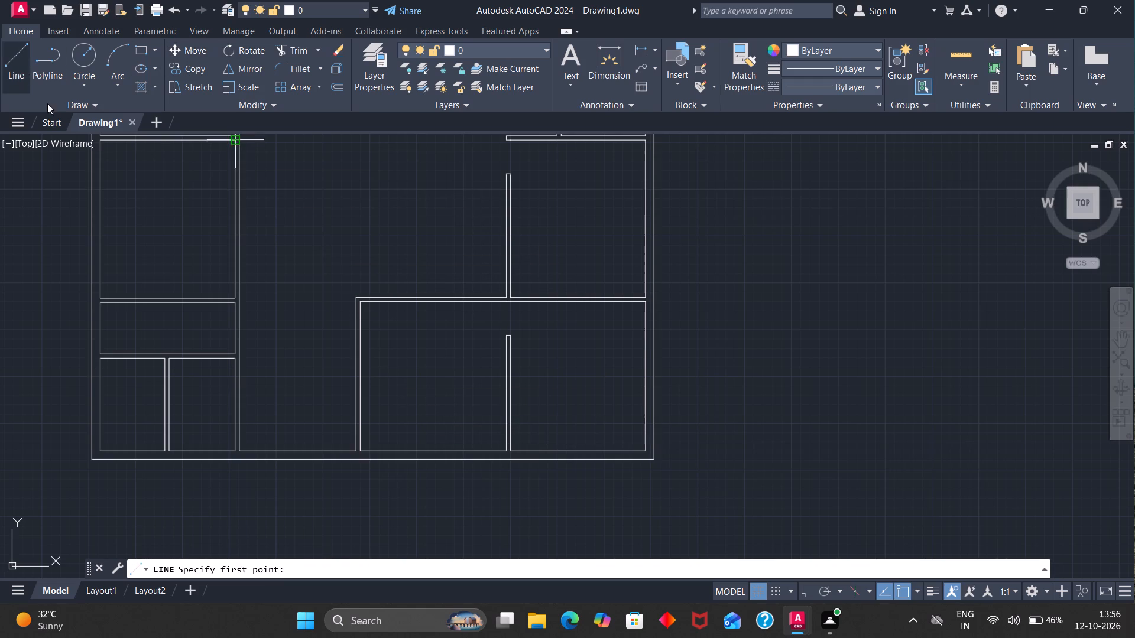
pyautogui.scroll(3, 359, 302)
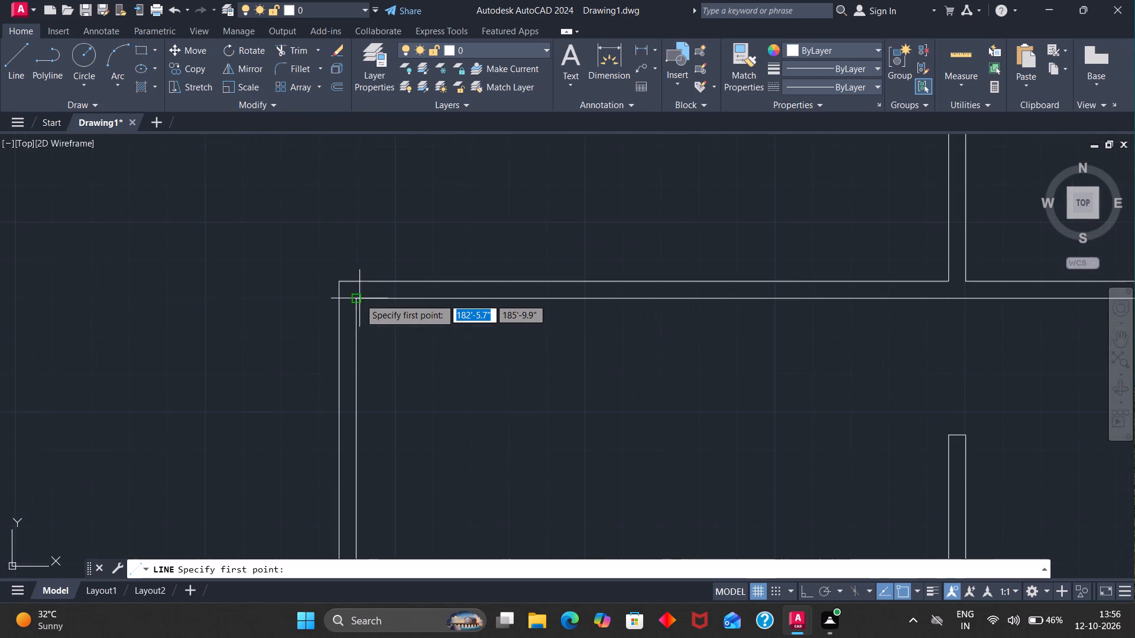
pyautogui.click(355, 298)
pyautogui.click(357, 281)
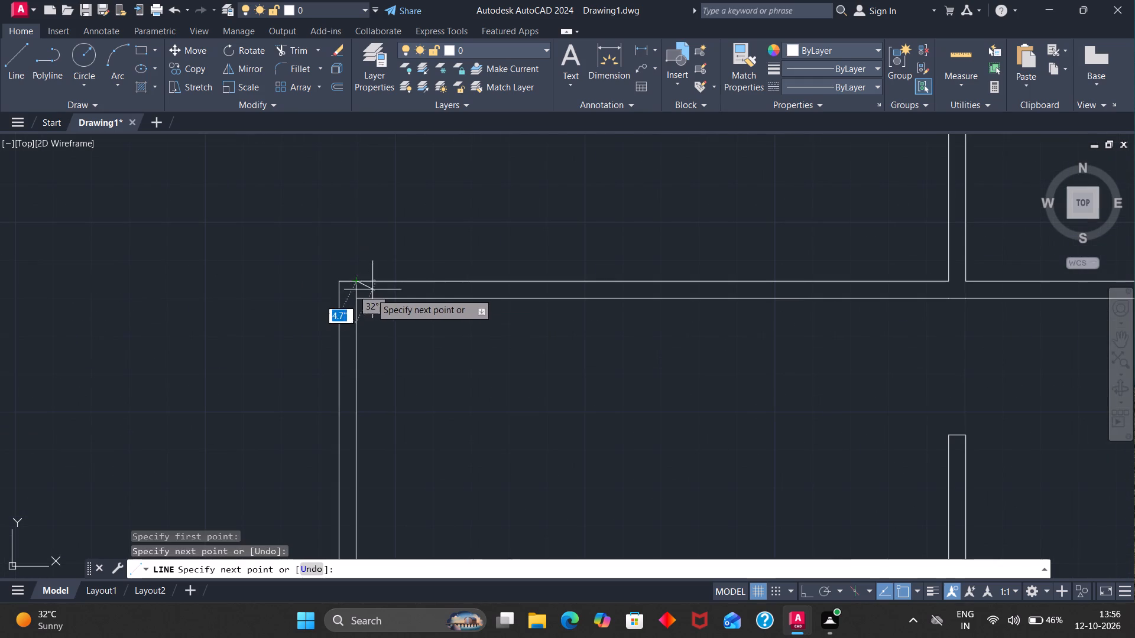
pyautogui.press('Escape')
# Offset the short vertical line in the bottom-middle room's top partition 3" to the right to mark the door's near edge.
pyautogui.press('o')
pyautogui.press('Return')
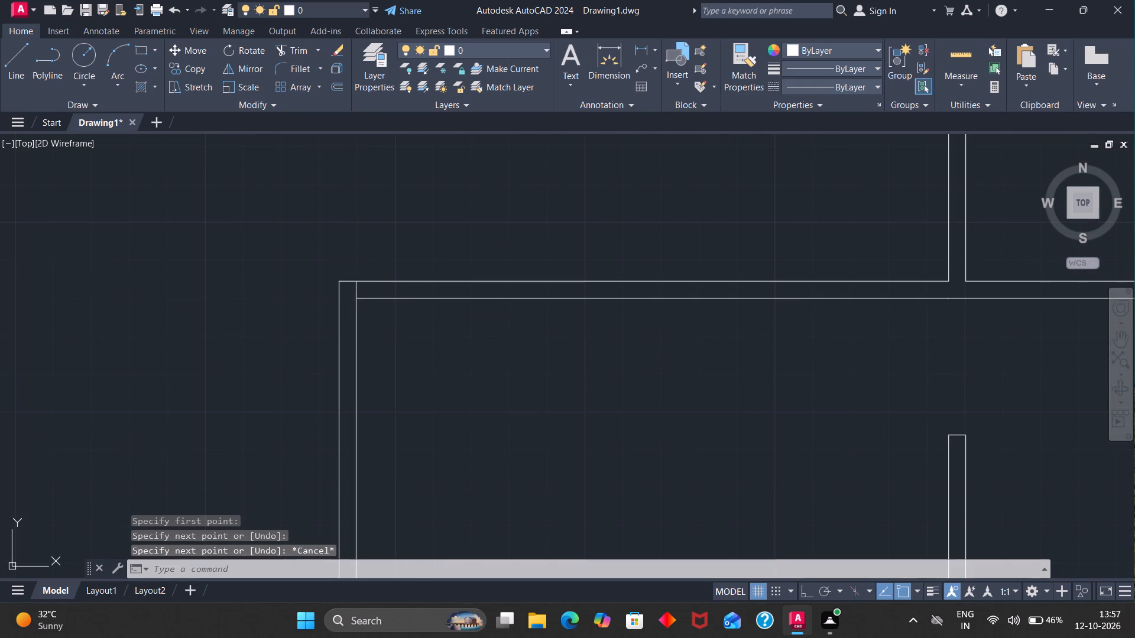
pyautogui.press('3')
pyautogui.press('Return')
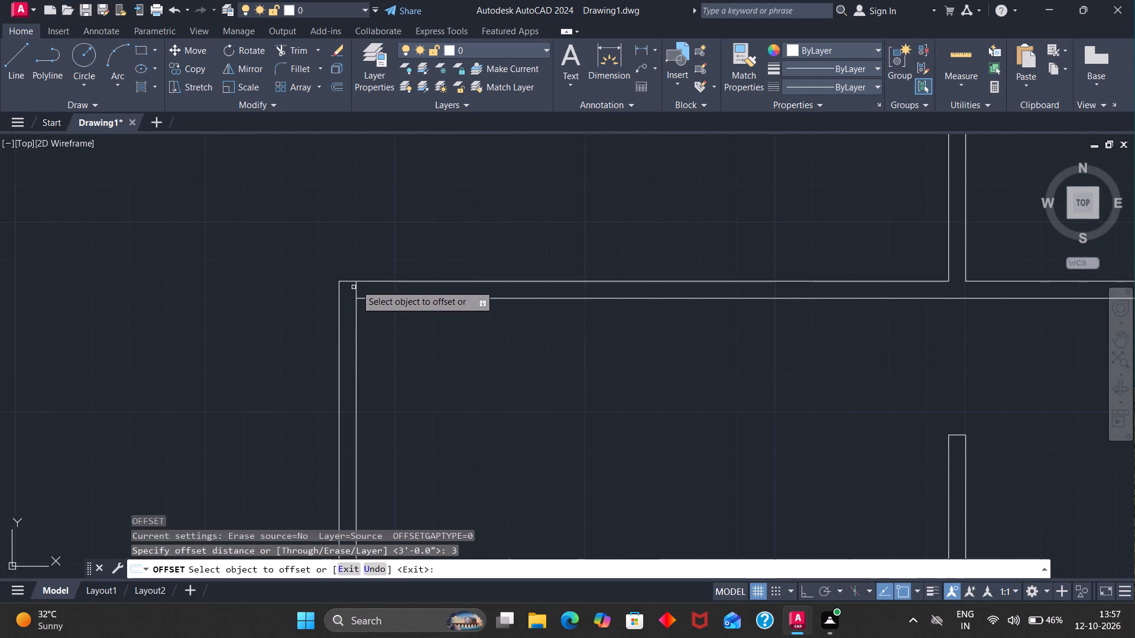
pyautogui.click(356, 285)
pyautogui.click(371, 290)
# Offset the new door-edge line 3' to the right along the bottom-middle room's top partition to mark the door width.
pyautogui.click(368, 291)
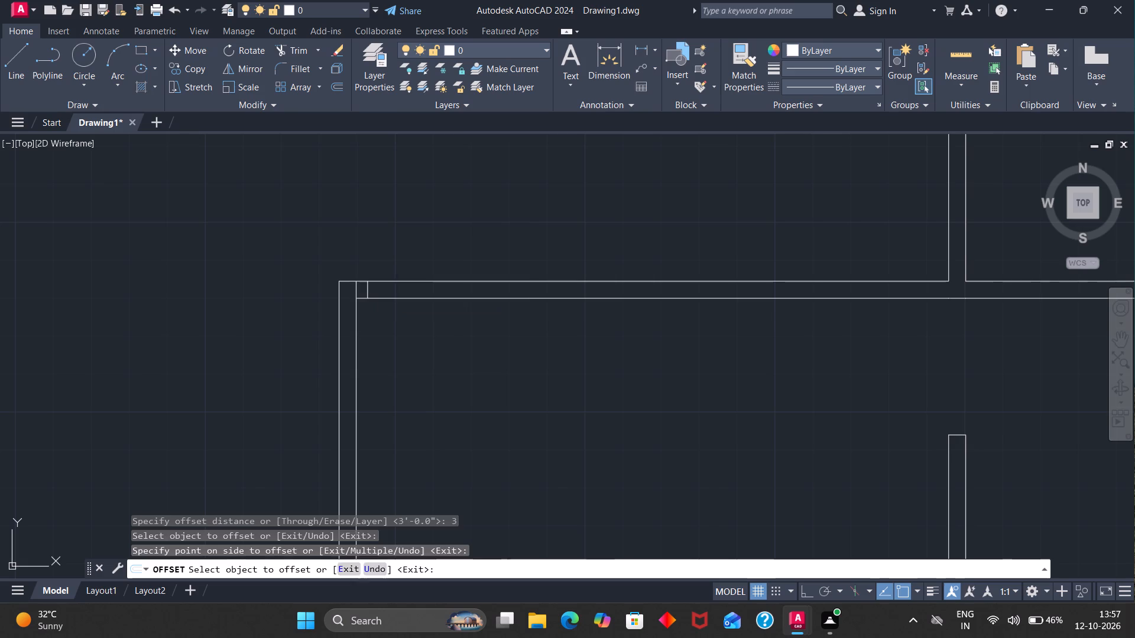
pyautogui.write("3'")
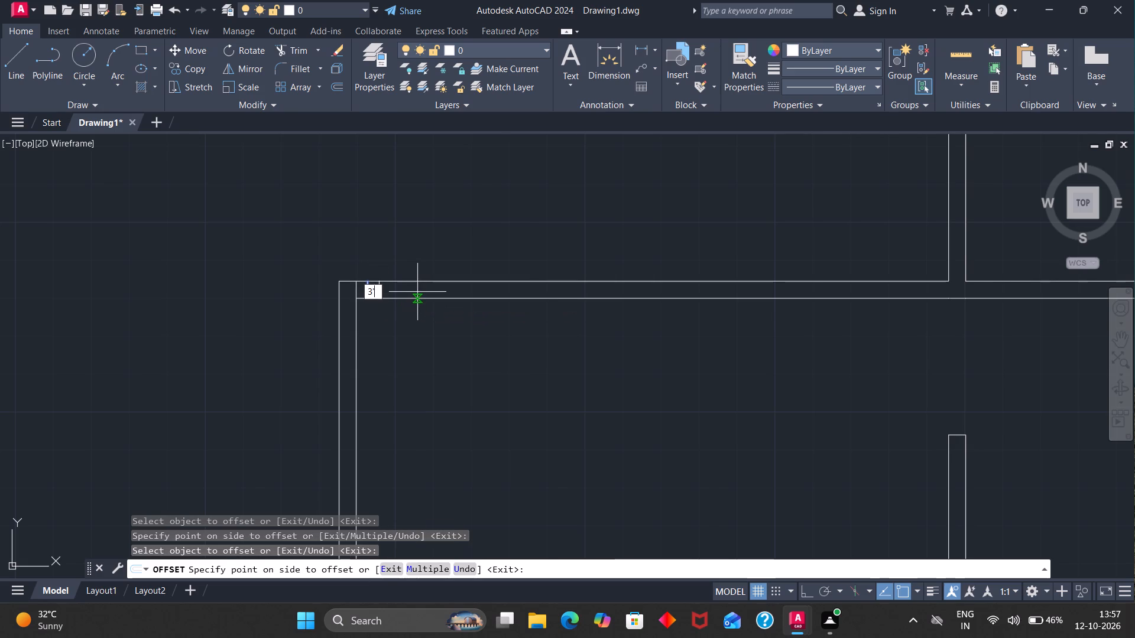
pyautogui.press('Return')
# Trim the bottom-middle room's top partition between the two door marks and remove the leftover short line at the corner.
pyautogui.click(294, 50)
pyautogui.moveTo(420, 203); pyautogui.dragTo(423, 415)
pyautogui.click(358, 289)
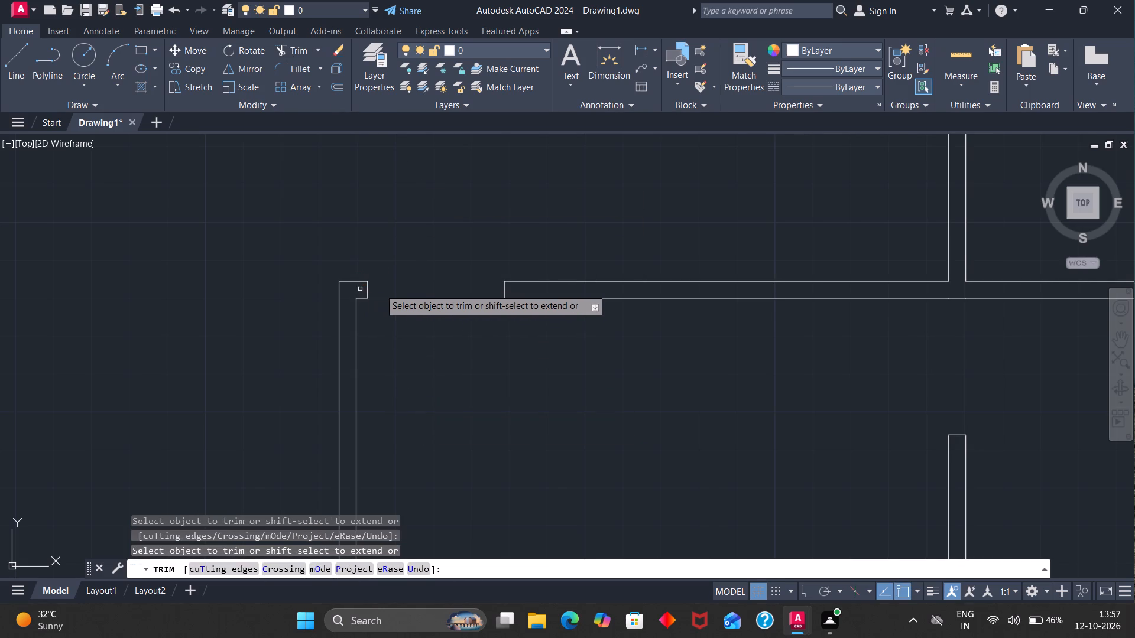
# Draw a short line across the right partition of the small bottom-left rooms, level with the lower face of their top partition.
pyautogui.scroll(-4, 427, 284)
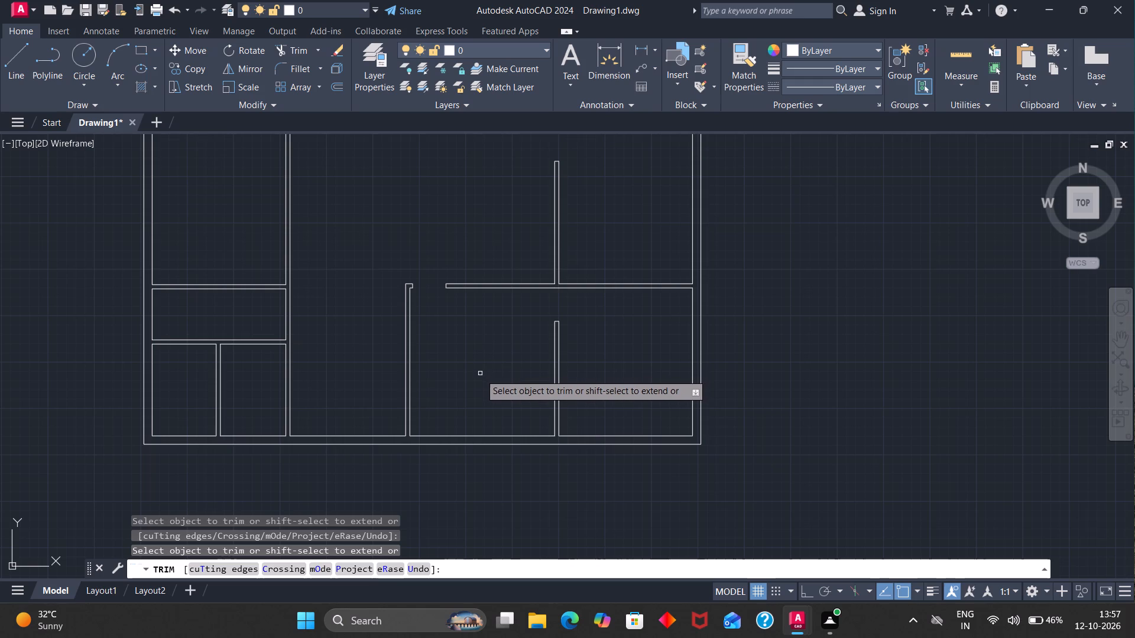
pyautogui.scroll(-2, 476, 380)
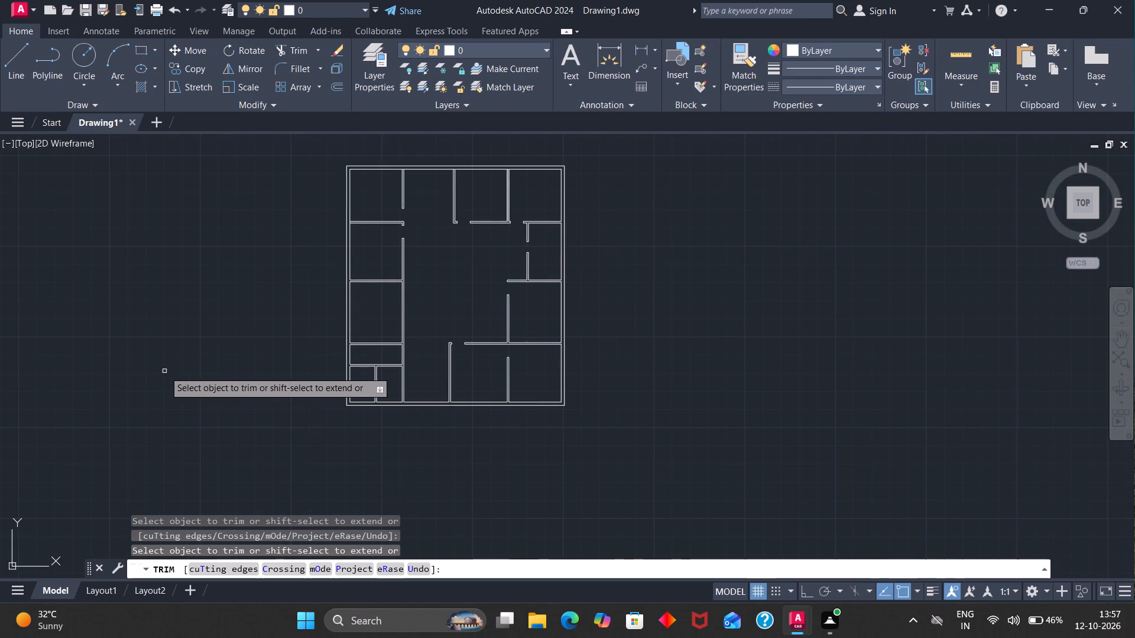
pyautogui.scroll(5, 398, 377)
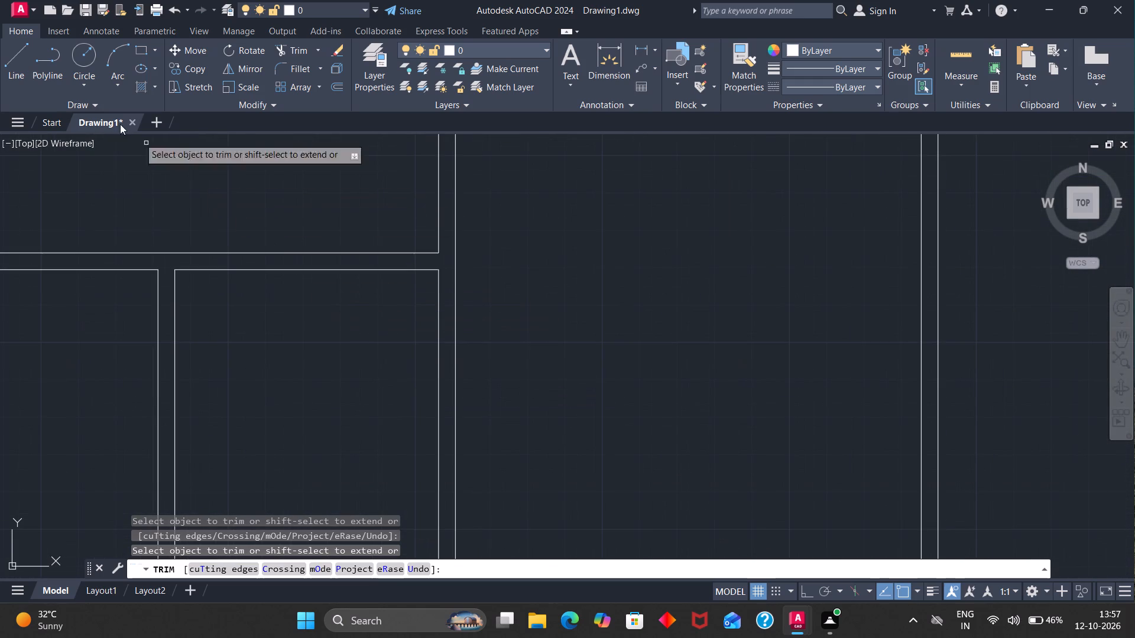
pyautogui.click(22, 69)
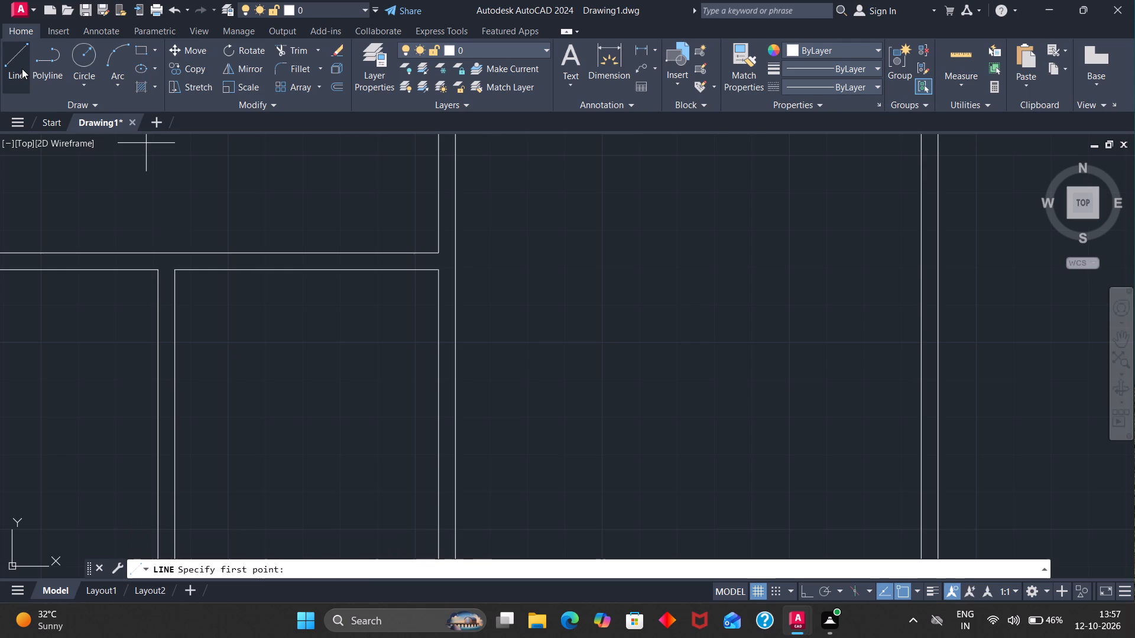
pyautogui.click(439, 273)
pyautogui.click(456, 267)
pyautogui.press('Escape')
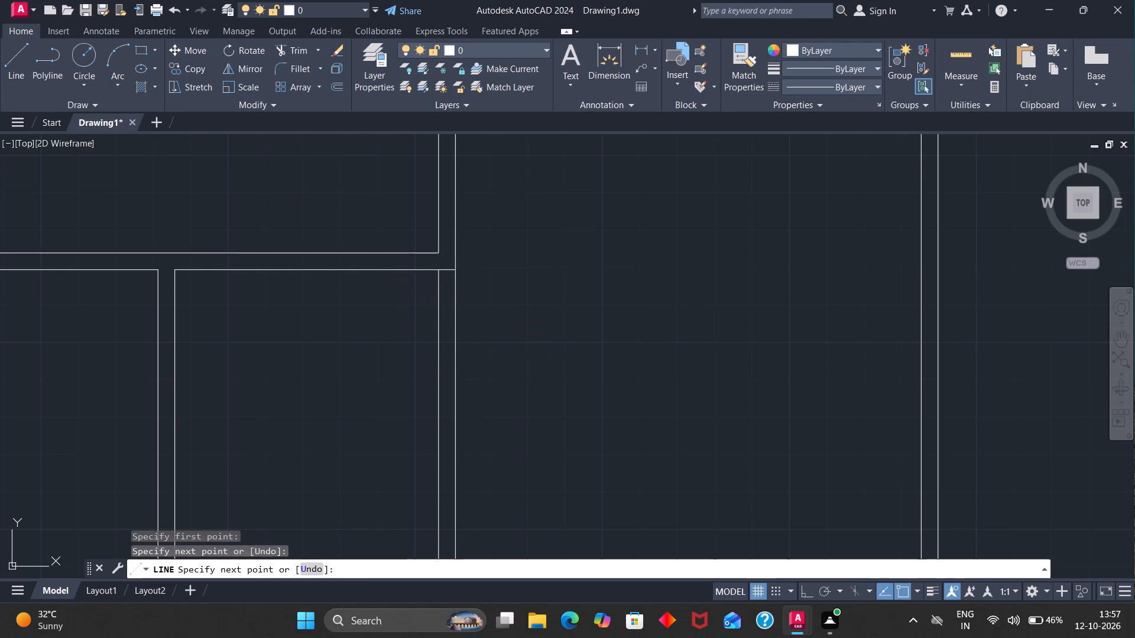
# Offset the short line across the small bottom-left rooms' right partition 2'6" downward to mark the door width.
pyautogui.press('o')
pyautogui.press('Return')
pyautogui.write("2'")
pyautogui.press('6')
pyautogui.press('Return')
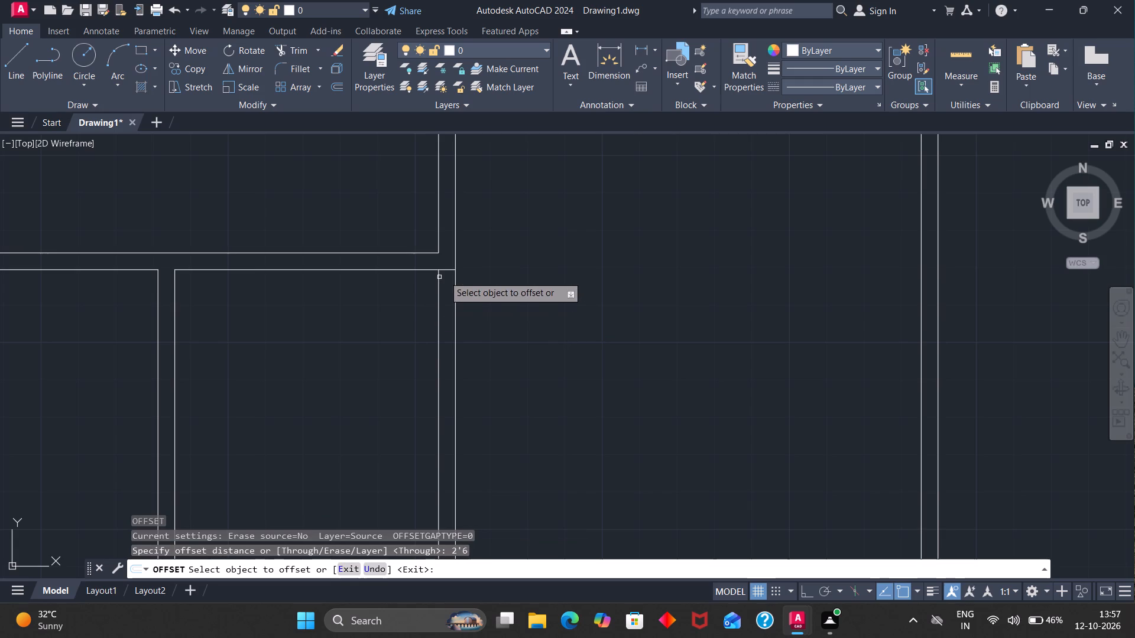
pyautogui.click(446, 271)
pyautogui.click(444, 305)
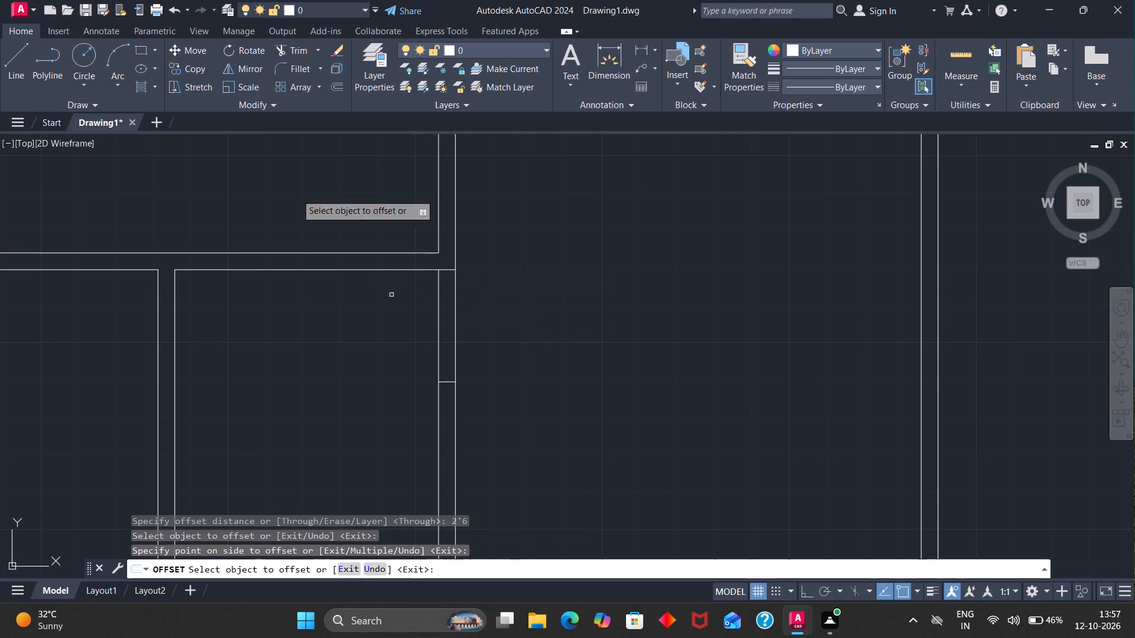
# Trim both lines of the small bottom-left rooms' right partition between the two marks to open the doorway.
pyautogui.click(281, 47)
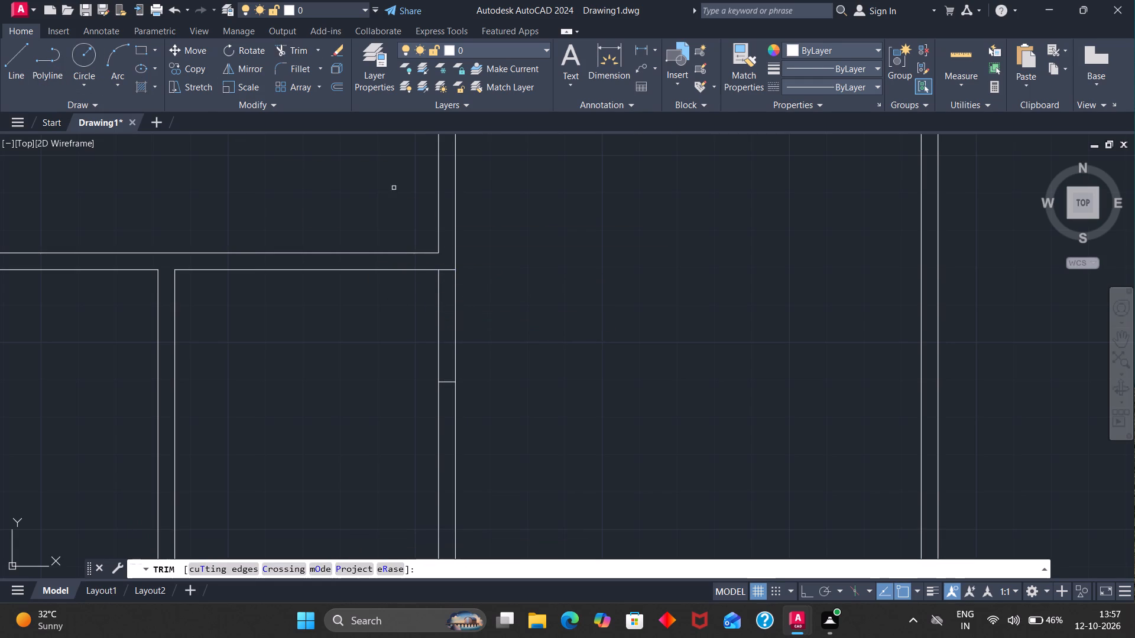
pyautogui.moveTo(491, 298); pyautogui.dragTo(401, 317)
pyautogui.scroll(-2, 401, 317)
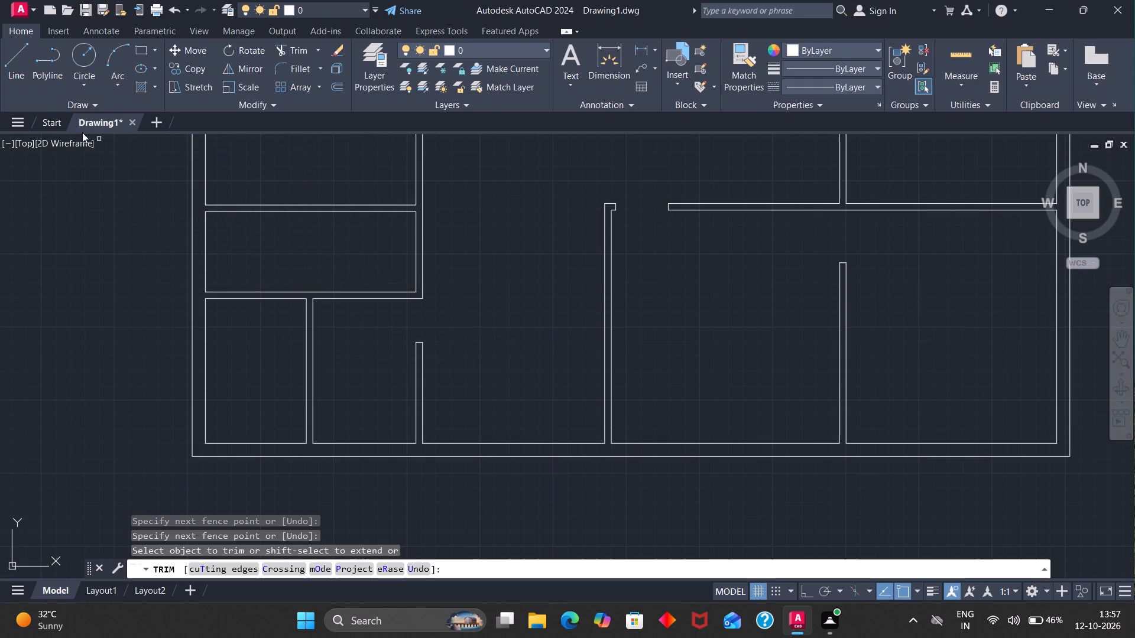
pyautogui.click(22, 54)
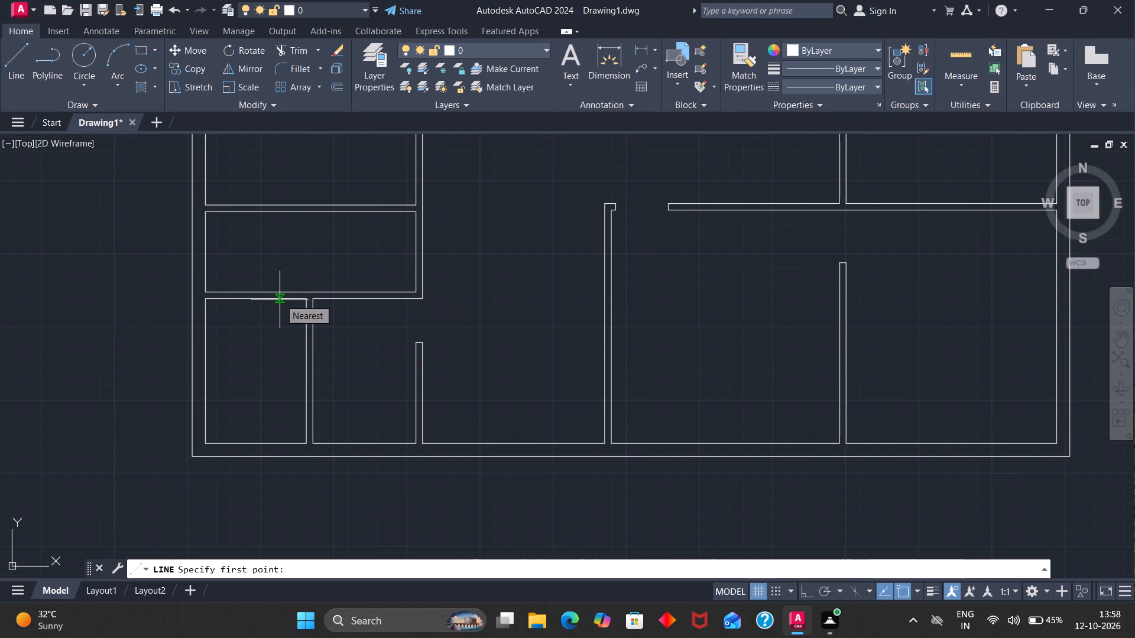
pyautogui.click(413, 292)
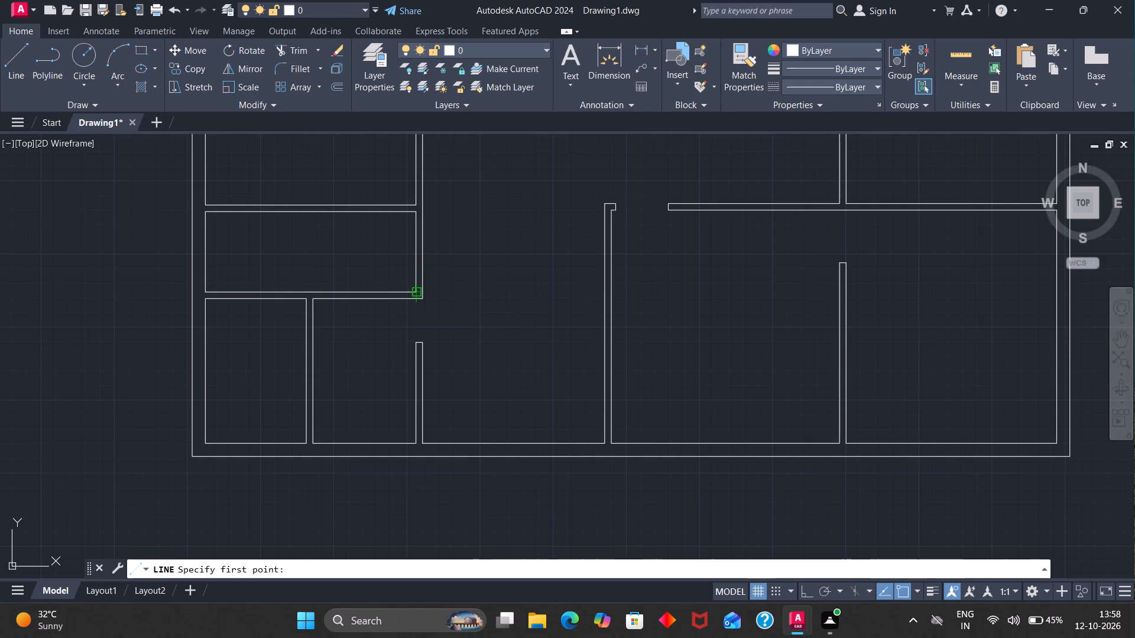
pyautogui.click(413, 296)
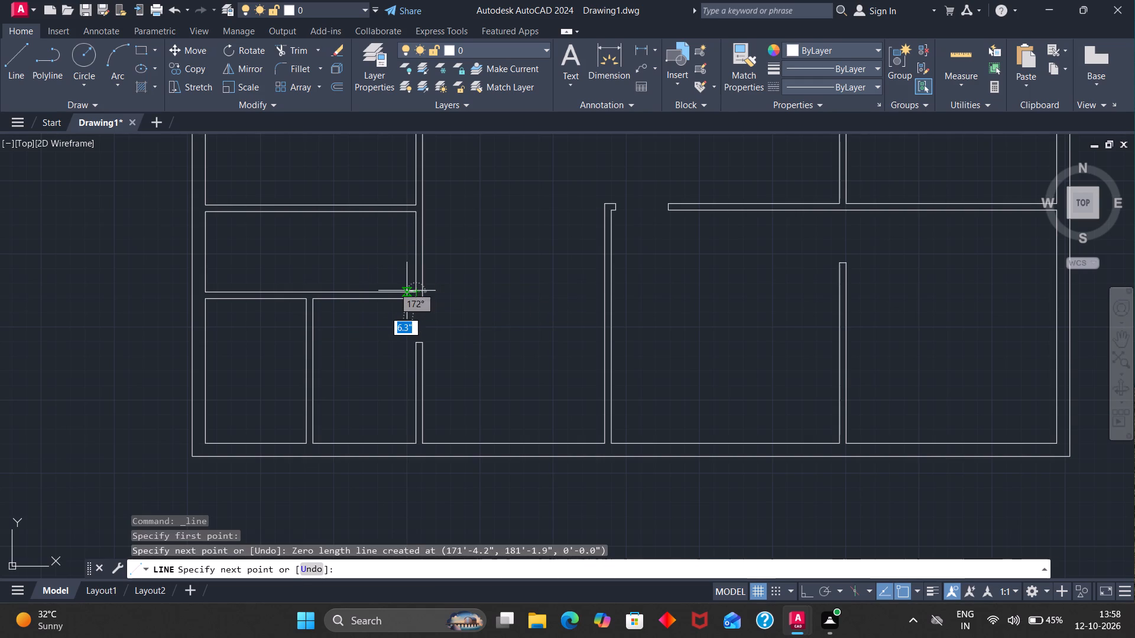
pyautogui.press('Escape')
# Draw short lines across the end of the small bottom-left rooms' top partition and across the right partition at the room above's lower face.
pyautogui.press('space')
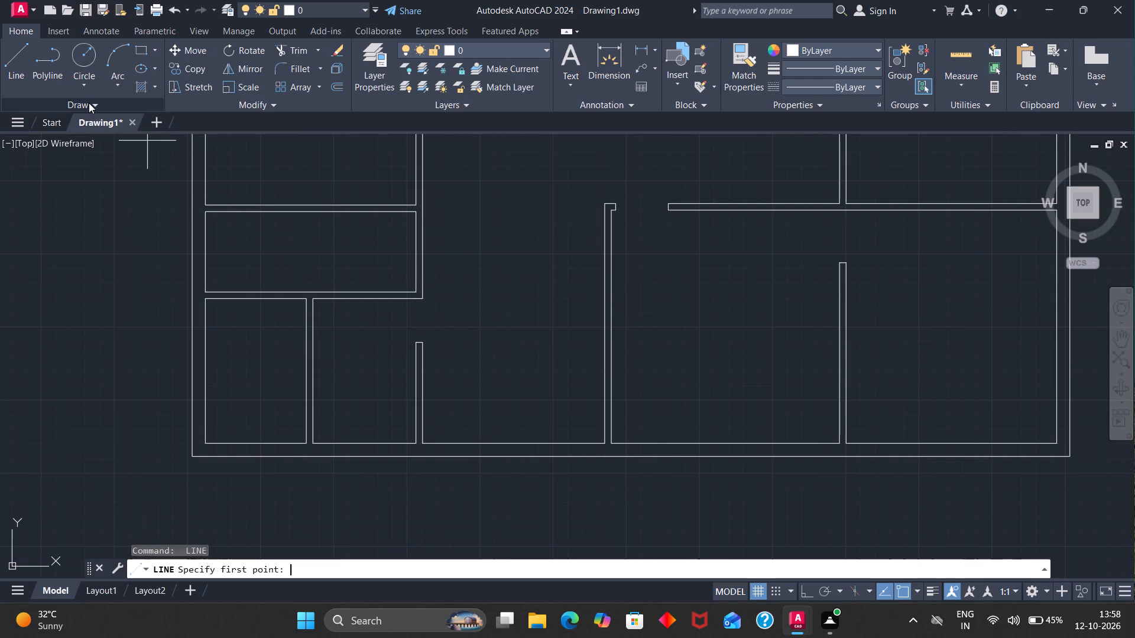
pyautogui.click(415, 289)
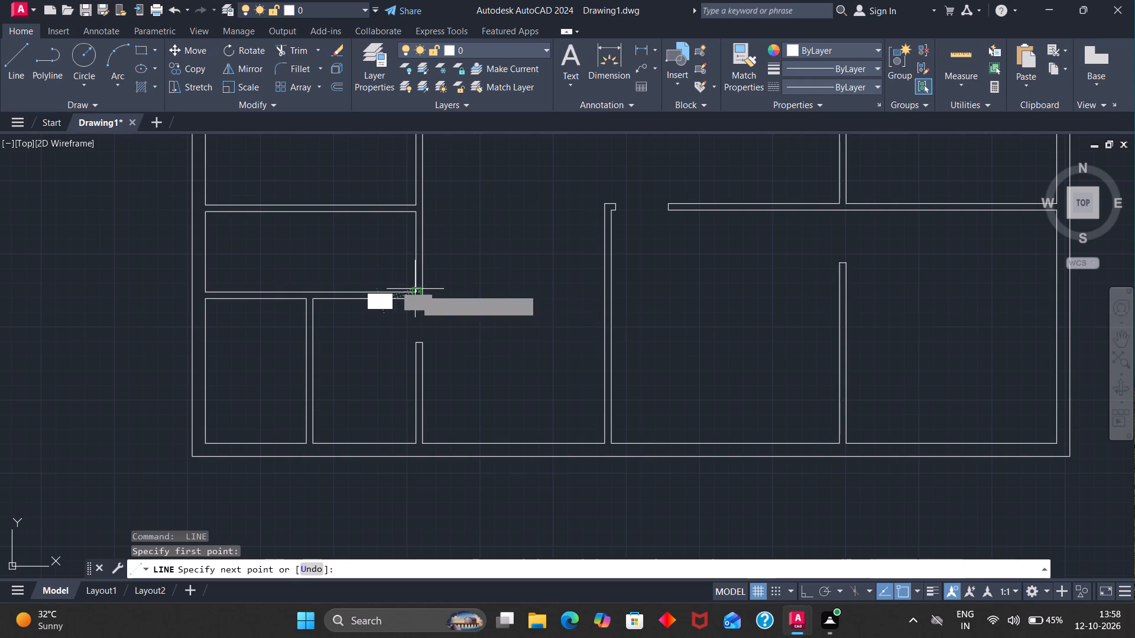
pyautogui.click(414, 297)
pyautogui.press('space')
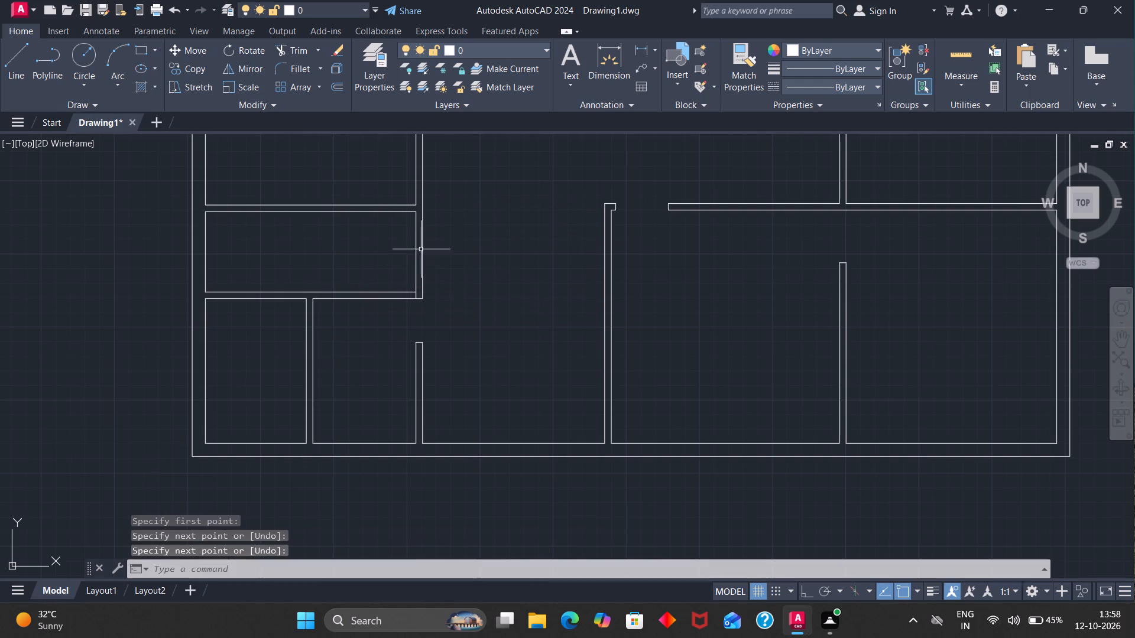
pyautogui.press('space')
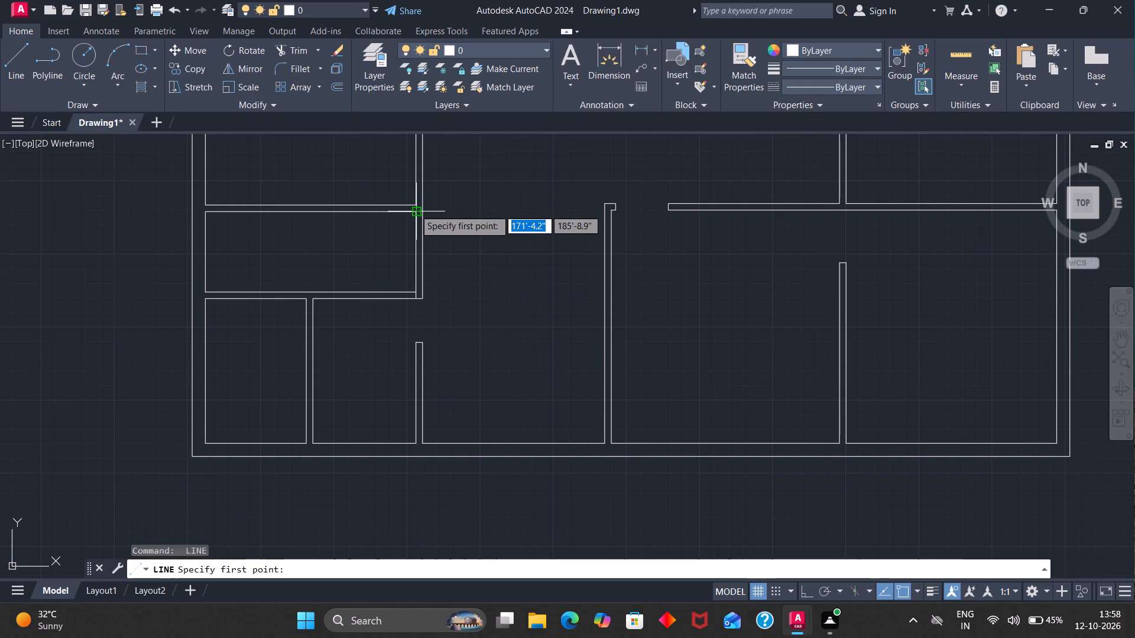
pyautogui.click(414, 209)
pyautogui.click(424, 209)
pyautogui.press('space')
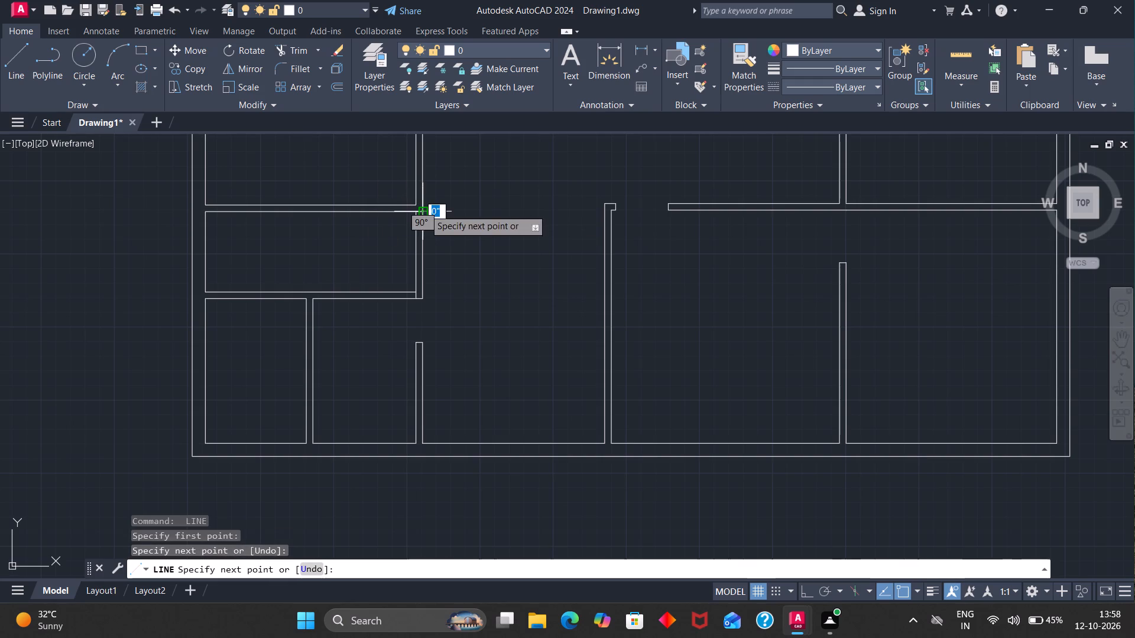
# Trim both right partition lines between the two marks above the small bottom-left rooms and remove the leftover stub at the lower corner.
pyautogui.click(284, 52)
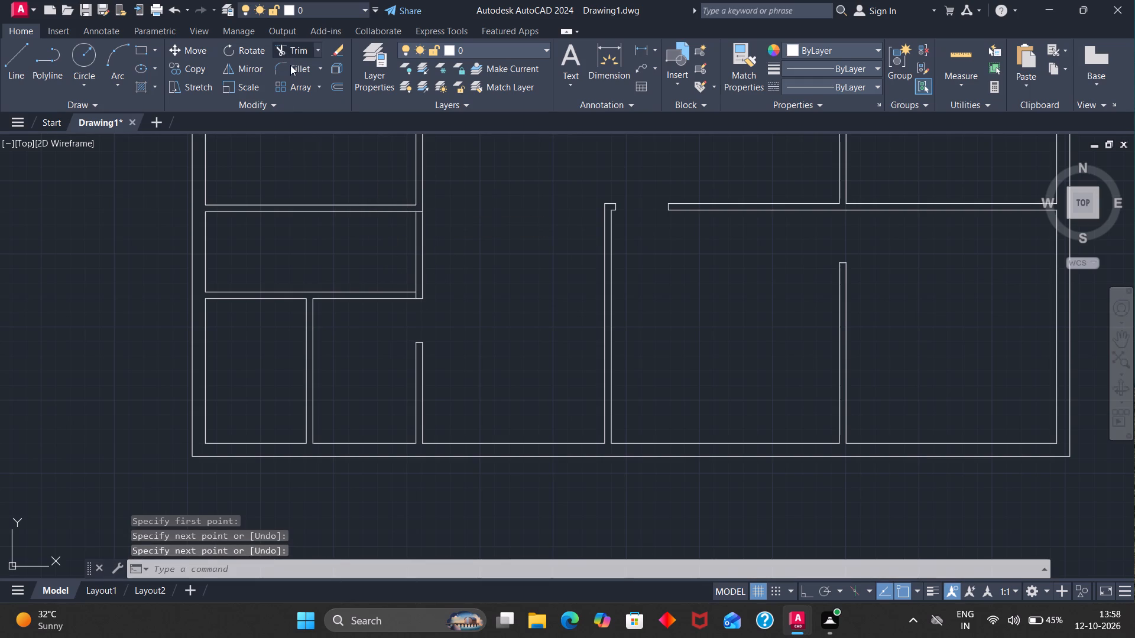
pyautogui.moveTo(474, 239); pyautogui.dragTo(364, 236)
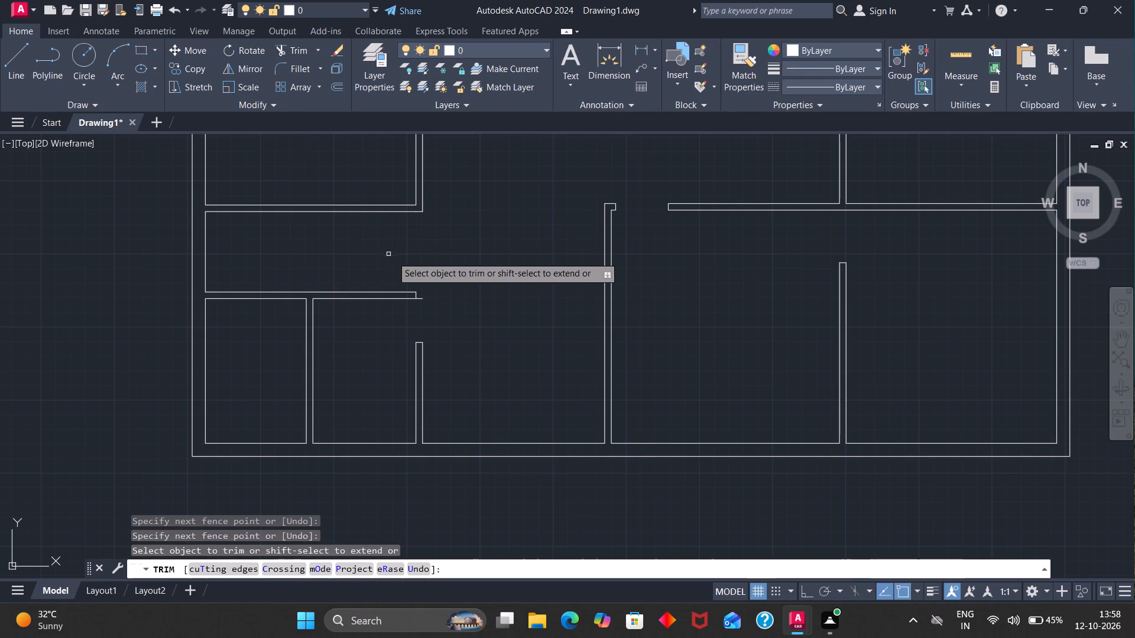
pyautogui.moveTo(421, 291); pyautogui.dragTo(420, 307)
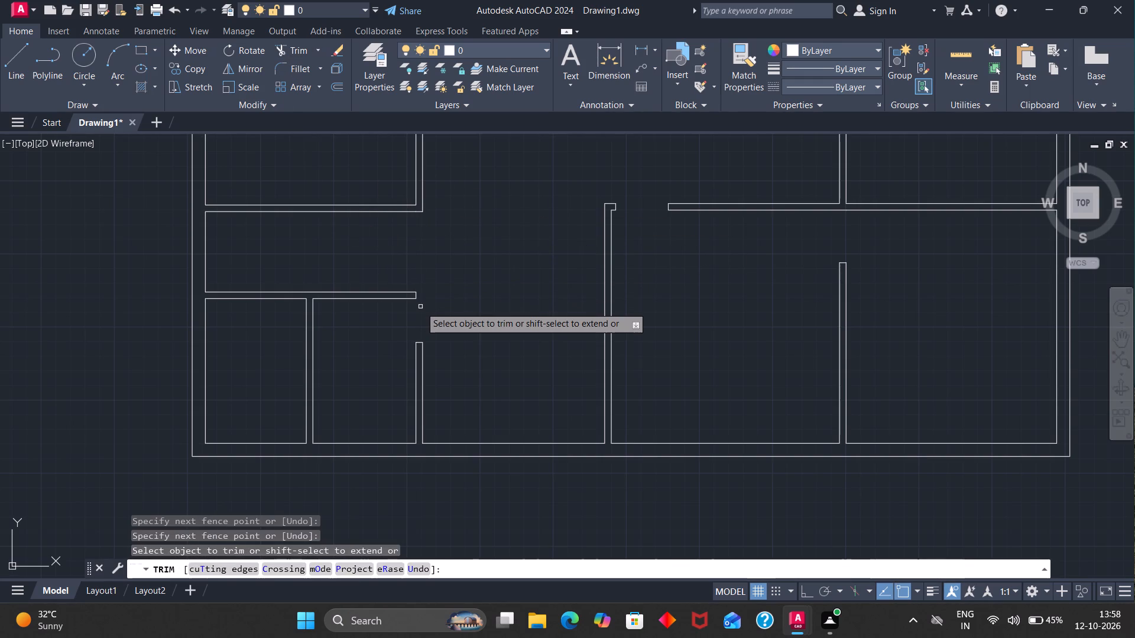
# Draw two parallel lines about 1'-9" long rightward from the end of the small bottom-left rooms' top partition, continuing both its faces.
pyautogui.scroll(-1, 420, 307)
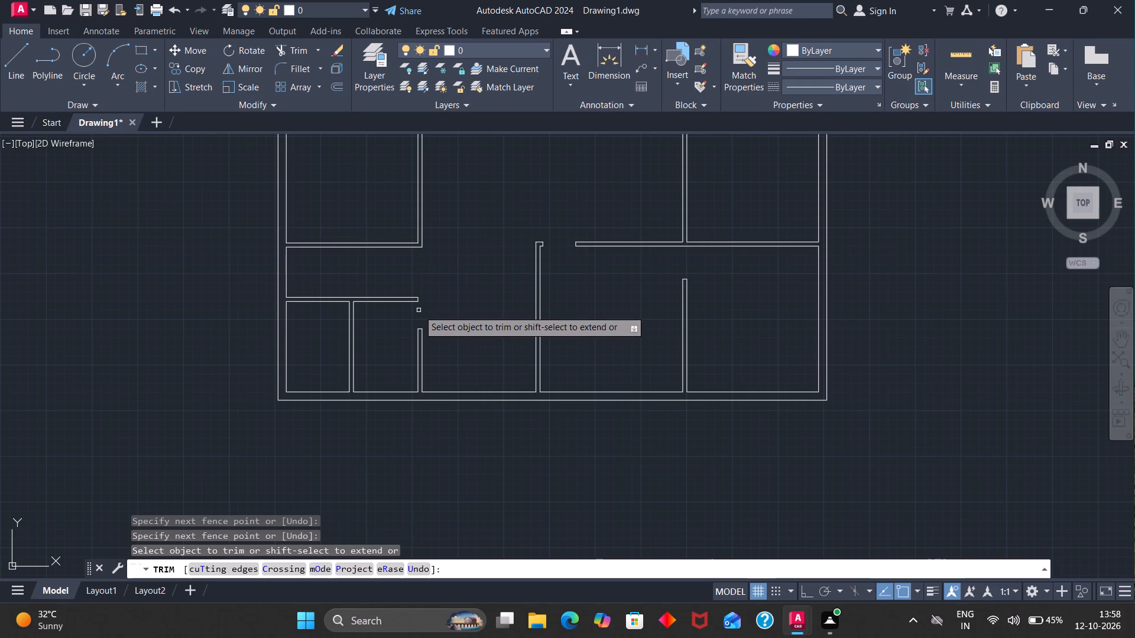
pyautogui.scroll(1, 414, 315)
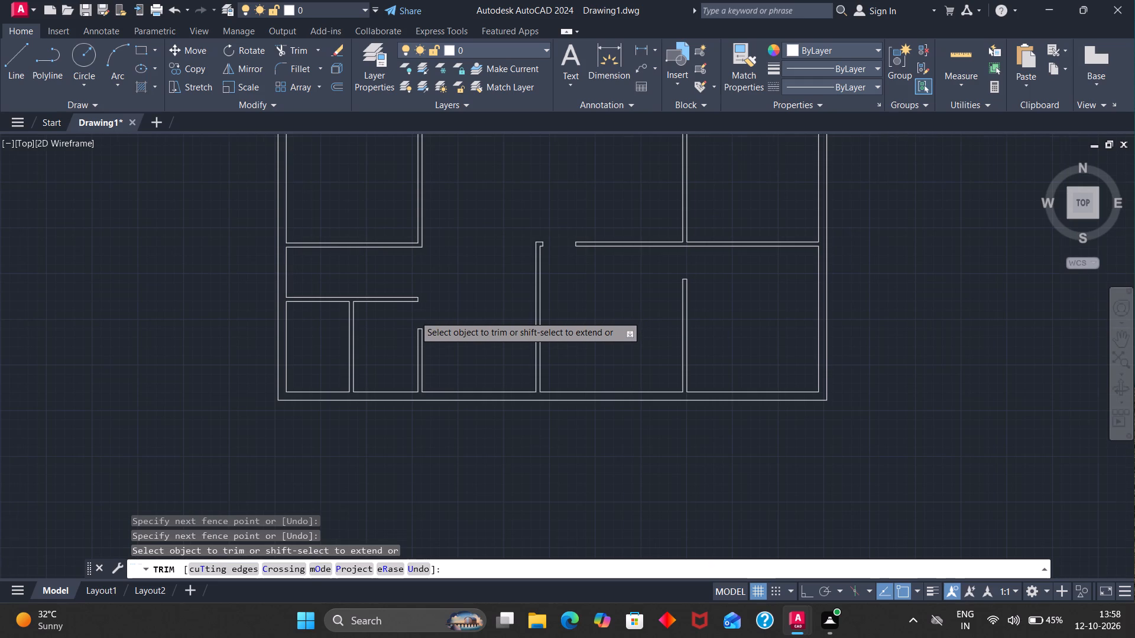
pyautogui.scroll(1, 414, 315)
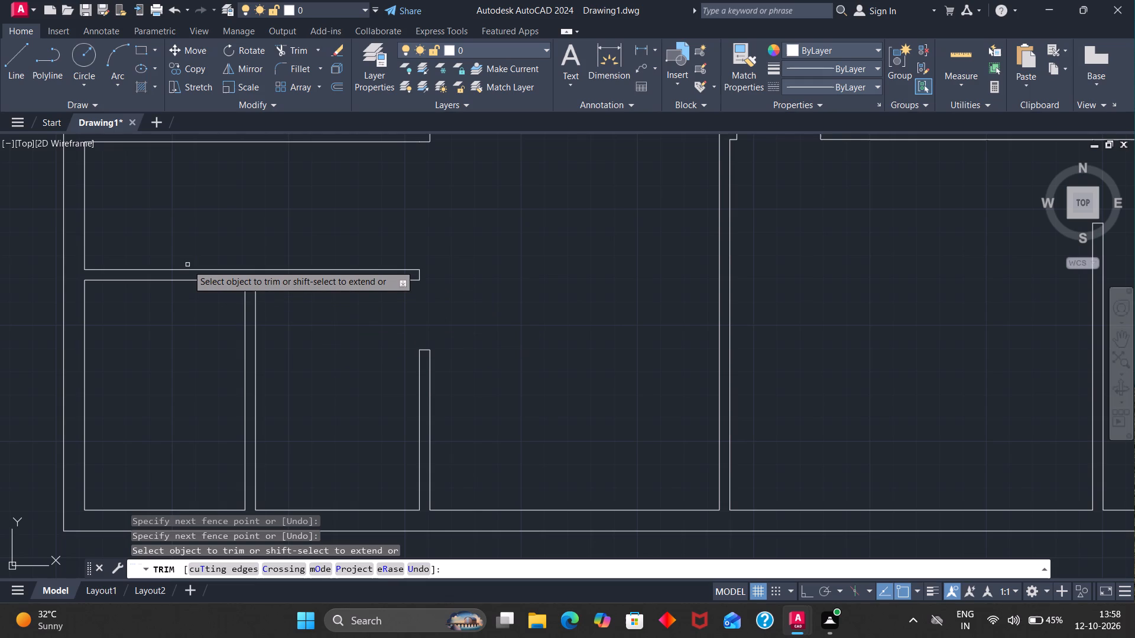
pyautogui.click(5, 73)
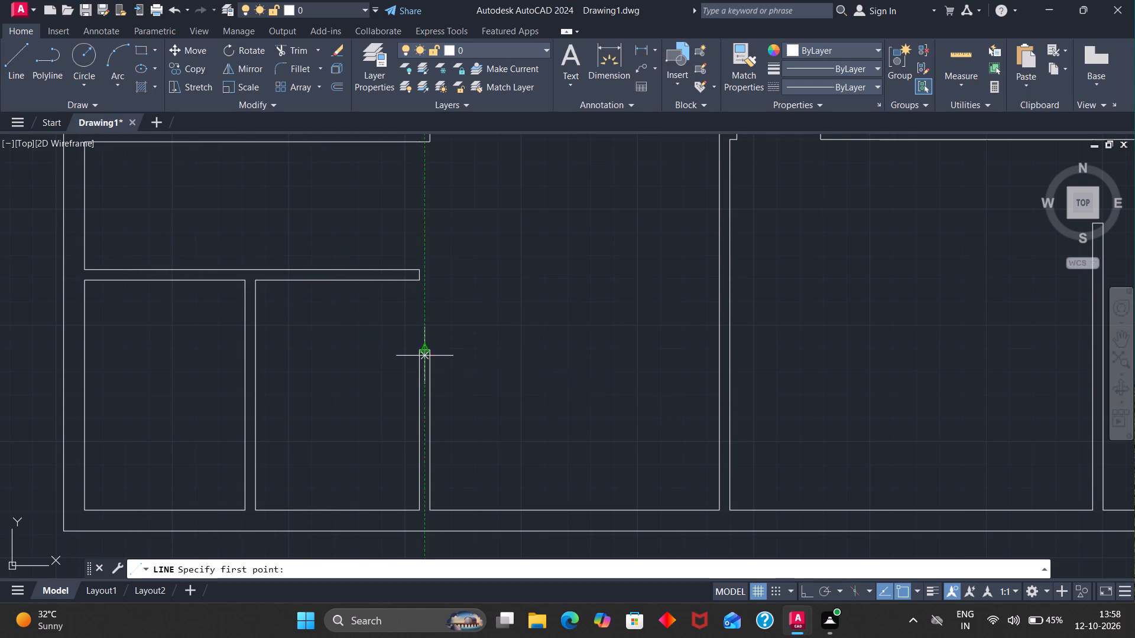
pyautogui.click(419, 266)
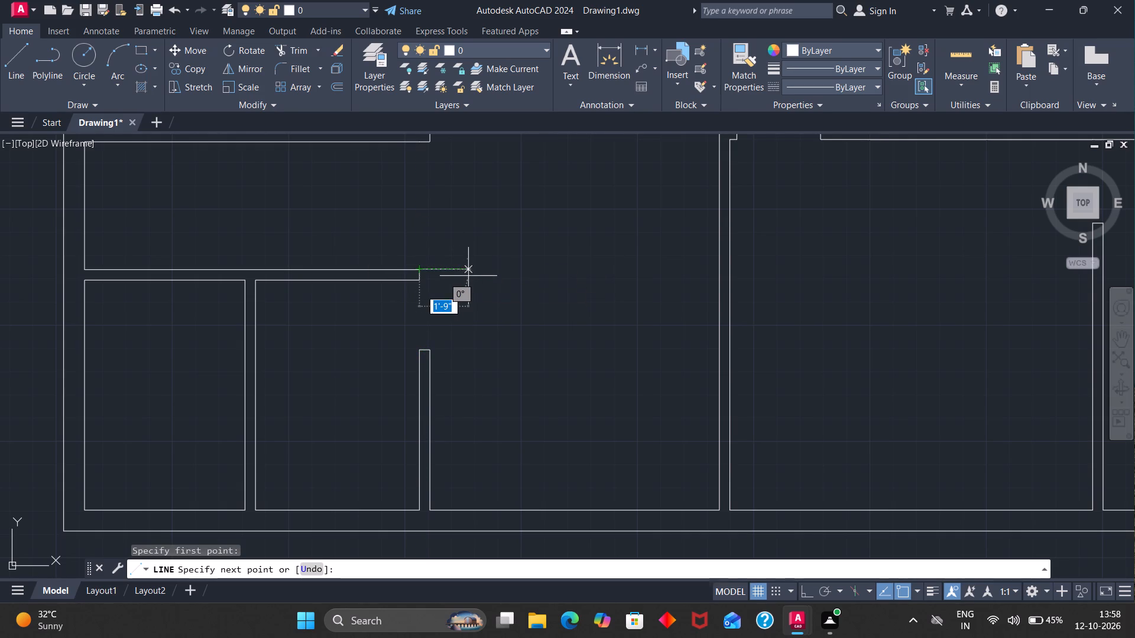
pyautogui.click(469, 270)
pyautogui.press('Escape')
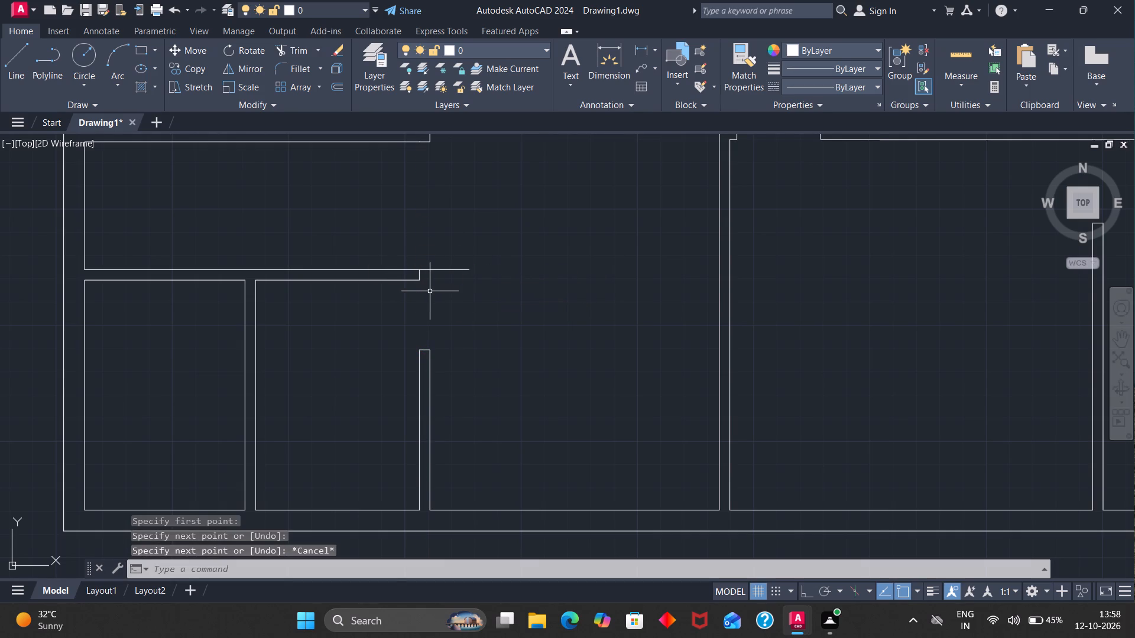
pyautogui.press('space')
pyautogui.click(416, 278)
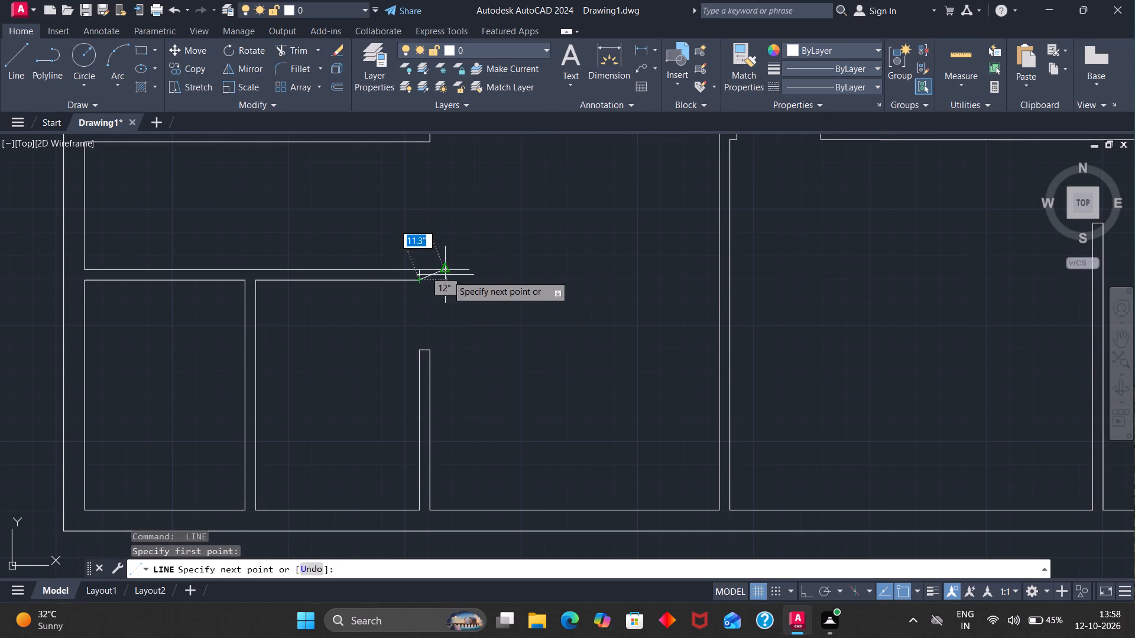
pyautogui.click(468, 283)
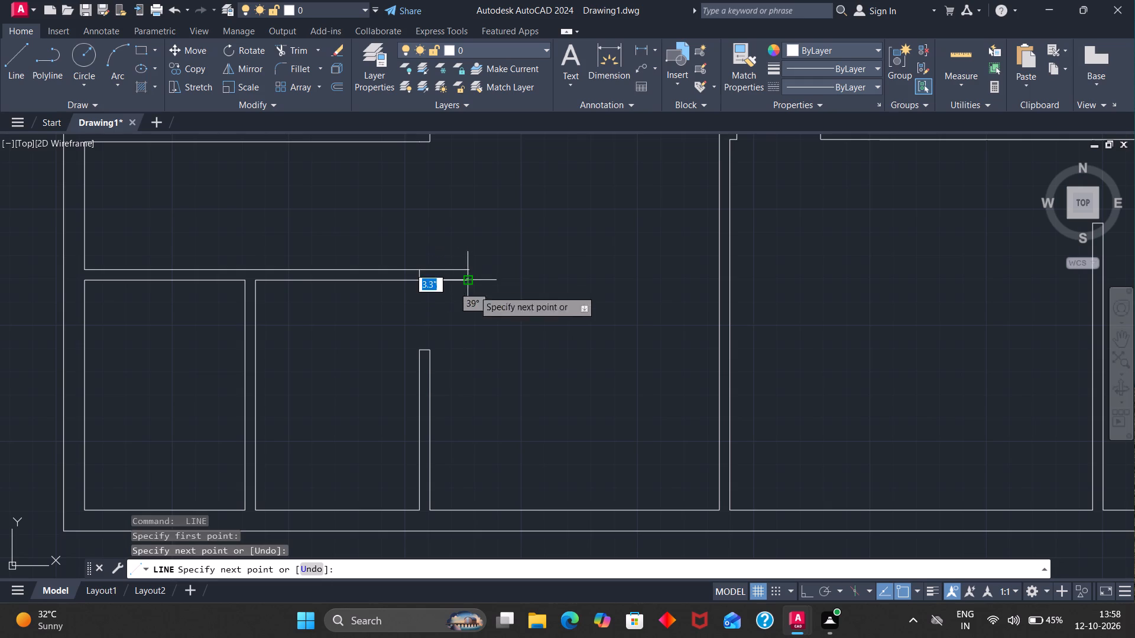
pyautogui.press('Escape')
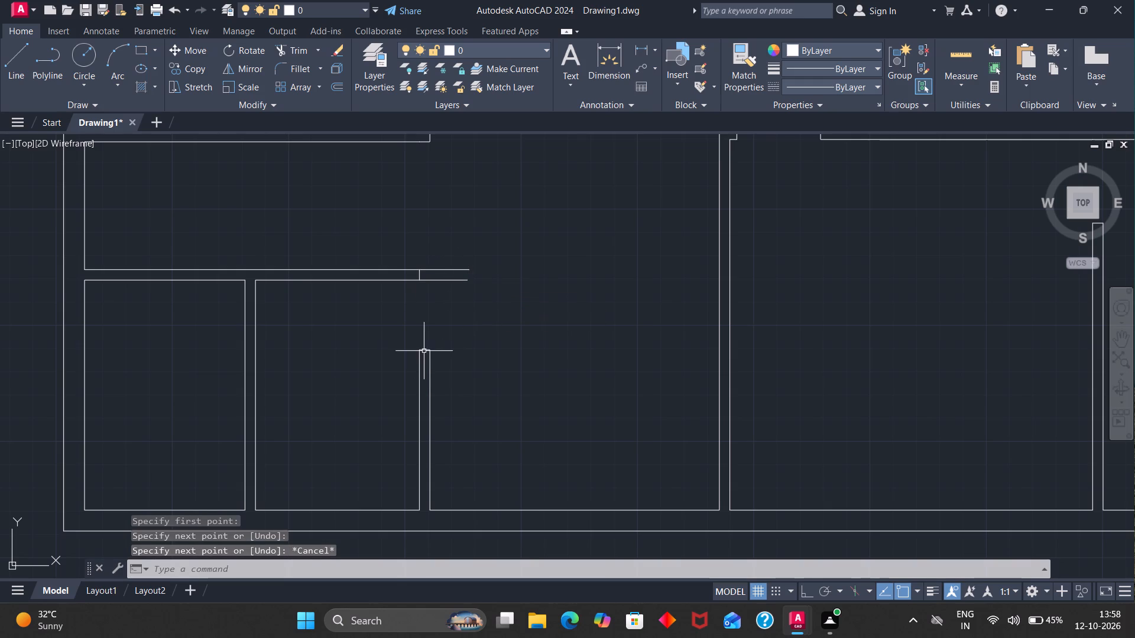
# Close the small bottom-left rooms' right-partition doorway by erasing its end line and extending both partition lines up to the top partition.
pyautogui.click(425, 350)
pyautogui.press('Delete')
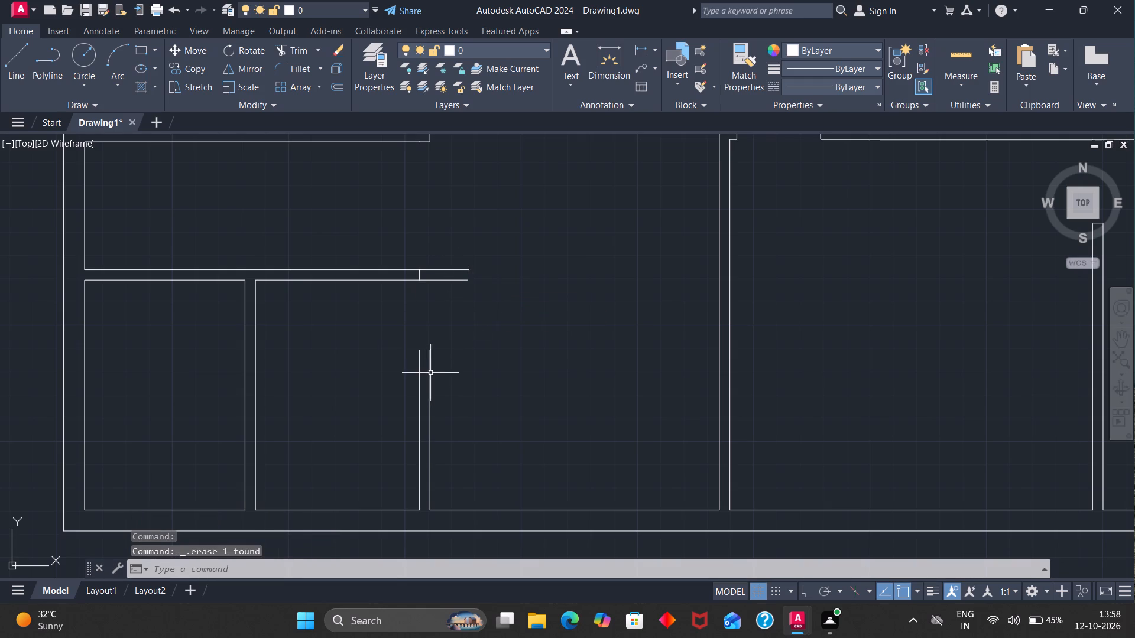
pyautogui.moveTo(443, 353); pyautogui.dragTo(406, 365)
pyautogui.press('Escape')
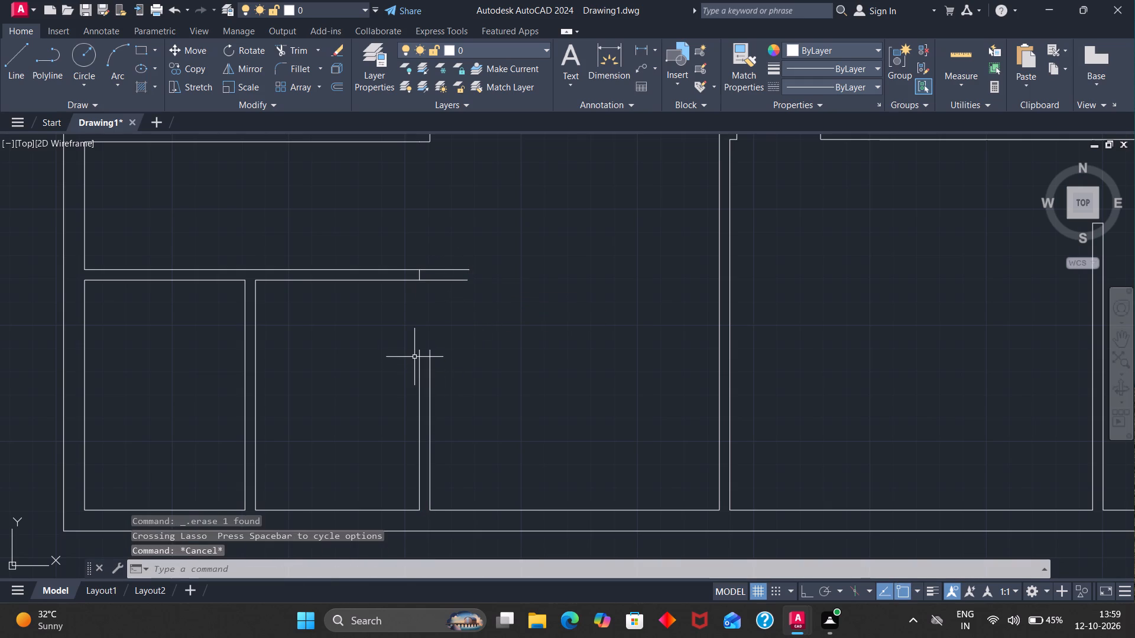
pyautogui.write('EX')
pyautogui.press('Return')
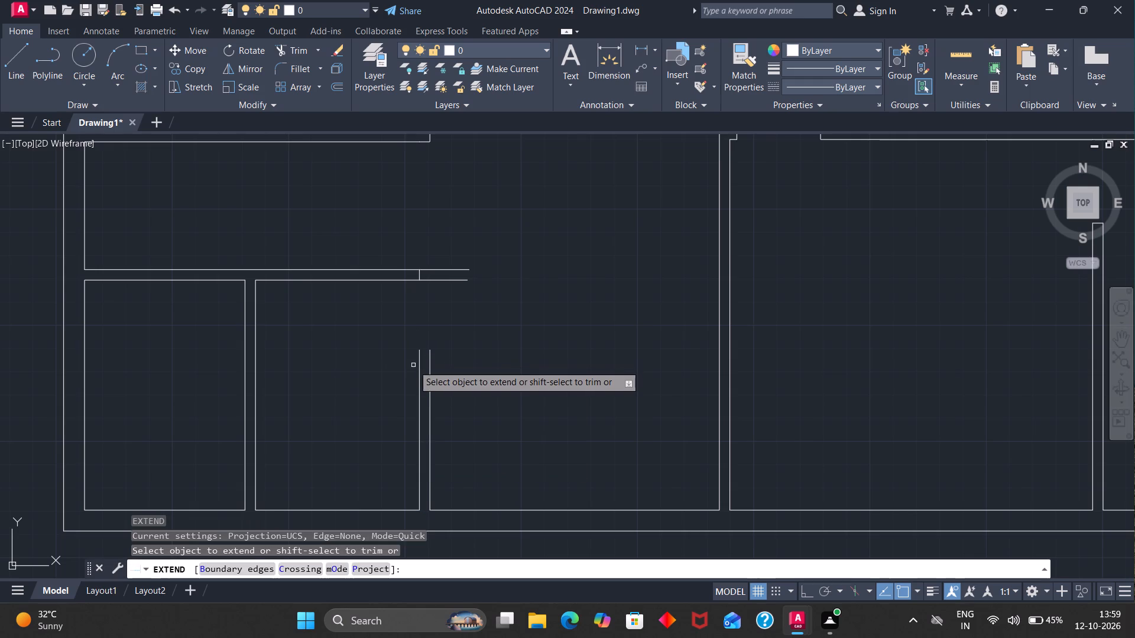
pyautogui.click(418, 365)
pyautogui.click(430, 359)
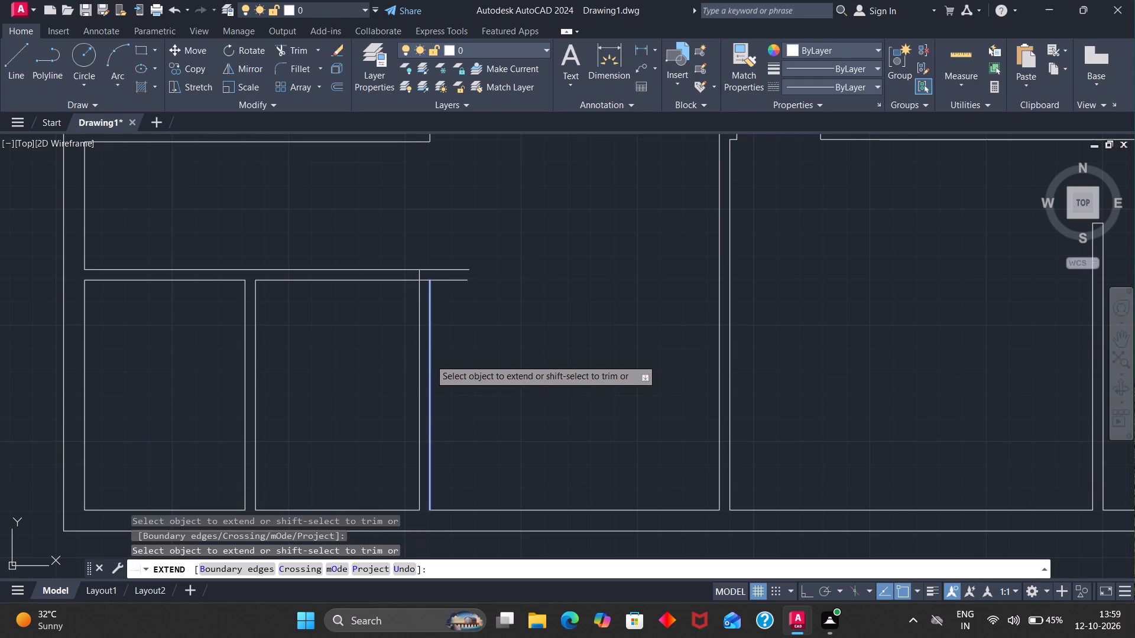
pyautogui.click(428, 300)
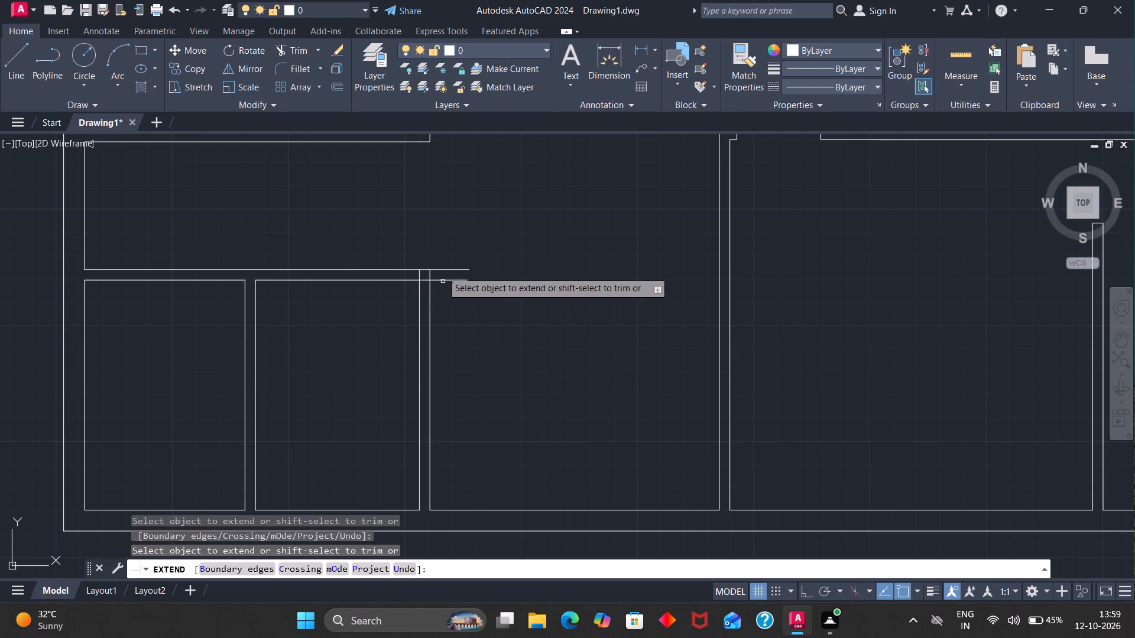
# Trim the overhanging and crossing lines where the small bottom-left rooms' top and right partitions meet to form a clean corner.
pyautogui.click(274, 43)
pyautogui.moveTo(447, 237); pyautogui.dragTo(449, 300)
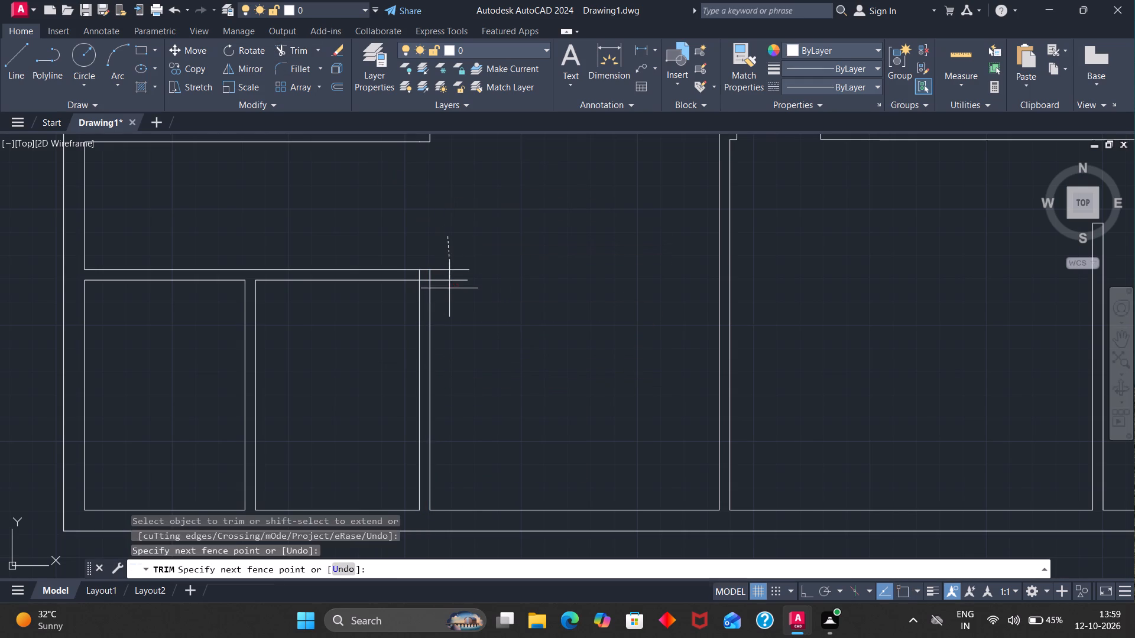
pyautogui.moveTo(449, 300); pyautogui.dragTo(449, 317)
pyautogui.scroll(3, 423, 274)
pyautogui.moveTo(421, 269); pyautogui.dragTo(400, 269)
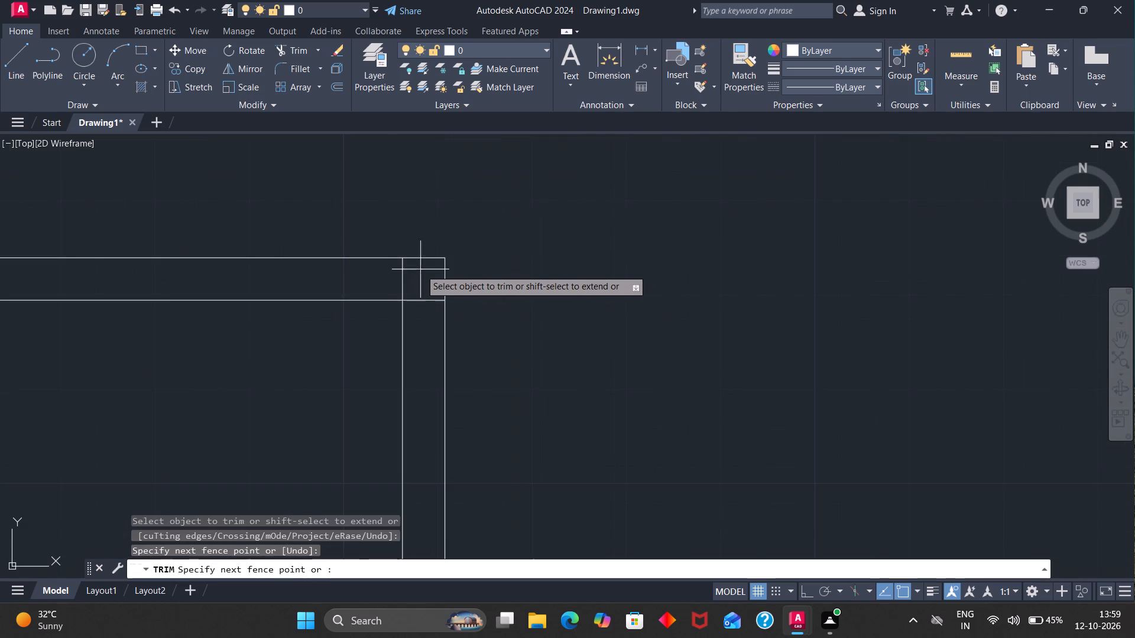
pyautogui.moveTo(400, 269); pyautogui.dragTo(388, 270)
pyautogui.moveTo(407, 284); pyautogui.dragTo(419, 331)
pyautogui.scroll(-3, 419, 327)
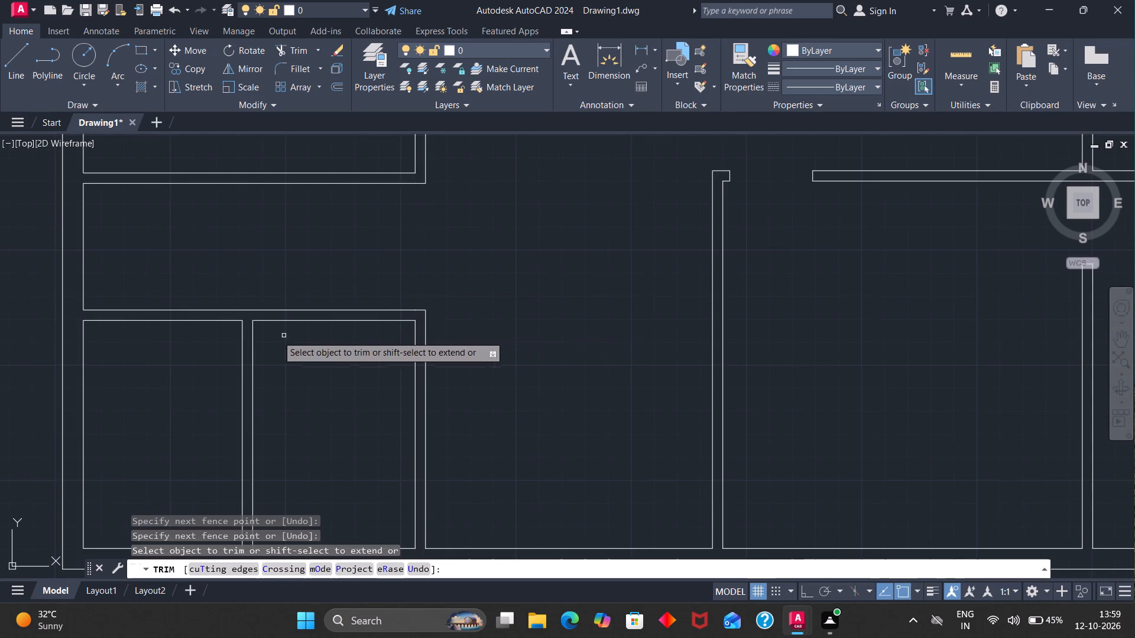
pyautogui.press('Escape')
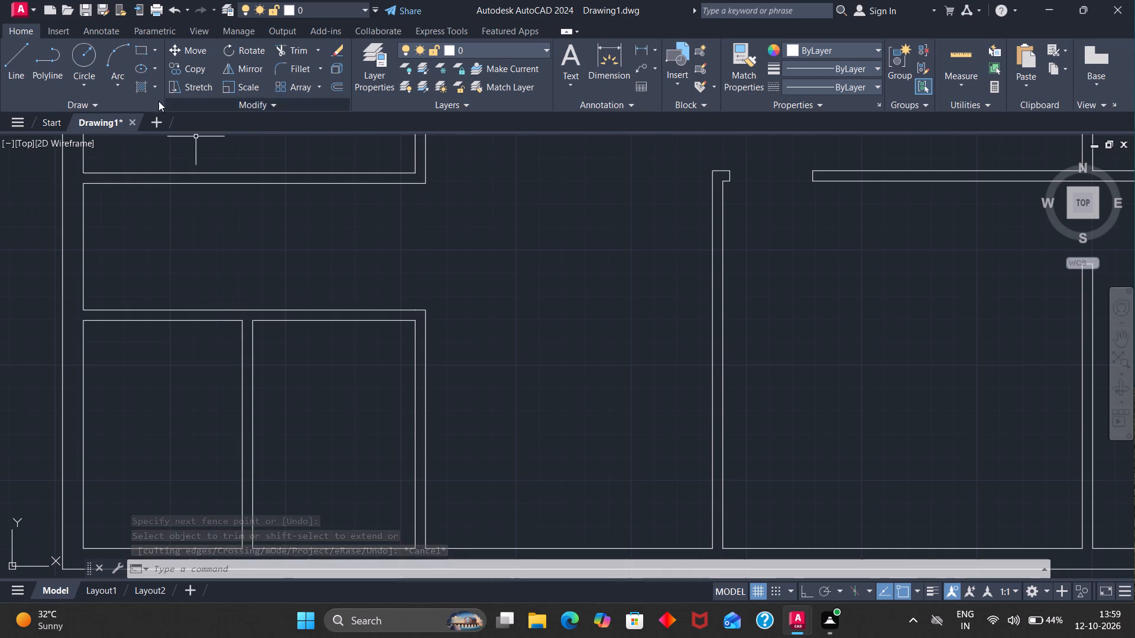
# Draw two short lines across the small bottom-left rooms' top partition, in line with both faces of the partition dividing them.
pyautogui.click(28, 54)
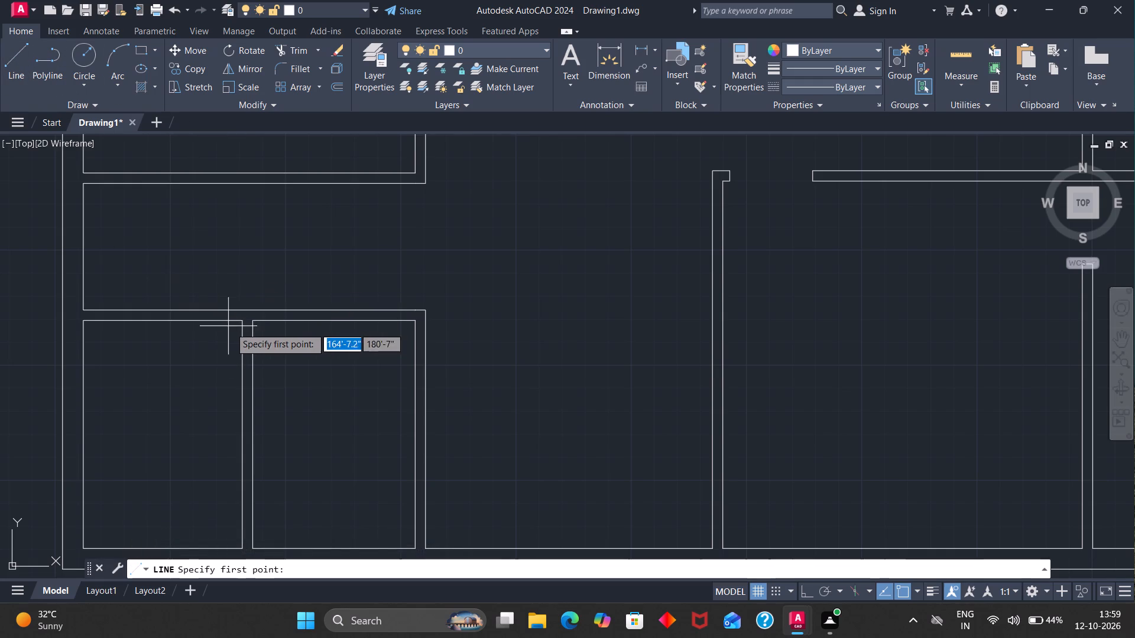
pyautogui.scroll(3, 234, 327)
pyautogui.click(255, 313)
pyautogui.click(256, 283)
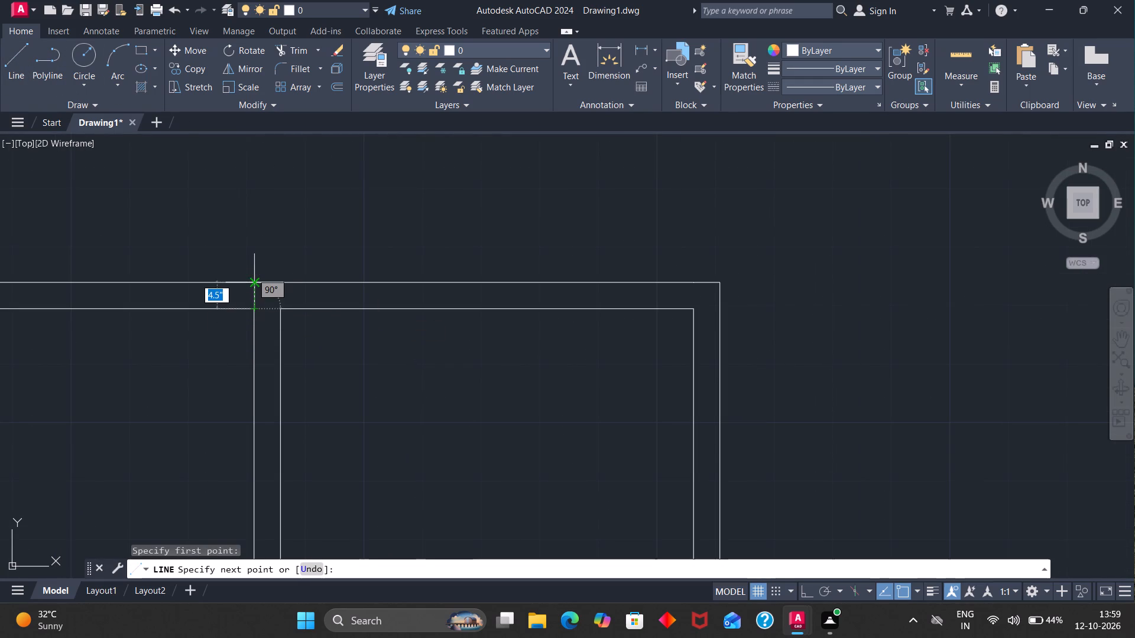
pyautogui.press('Escape')
pyautogui.press('space')
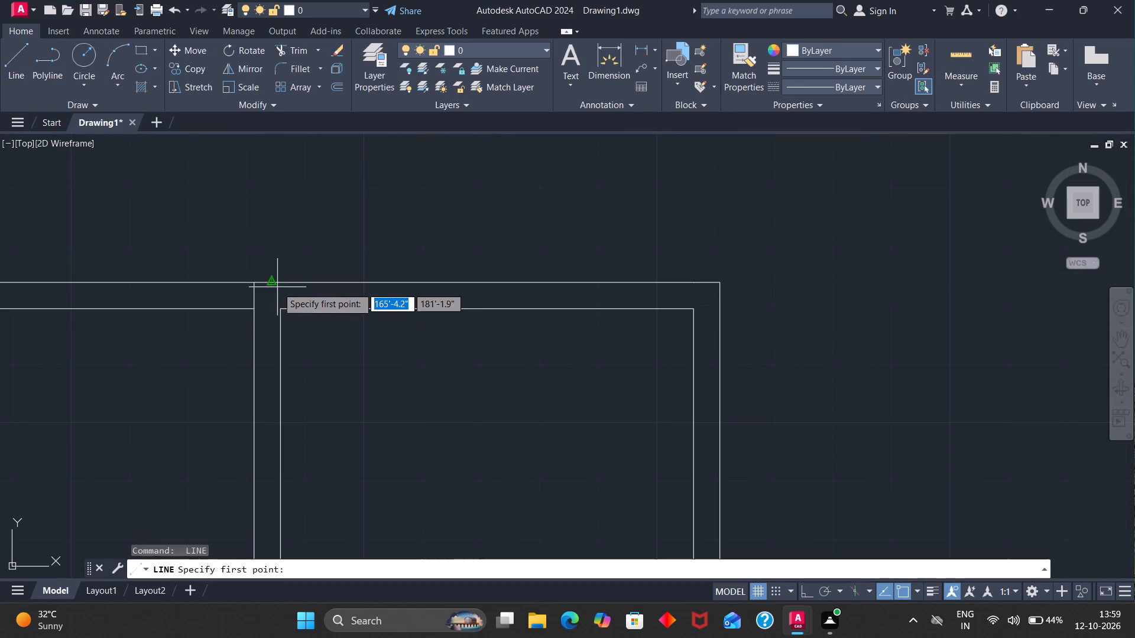
pyautogui.click(280, 313)
pyautogui.click(282, 285)
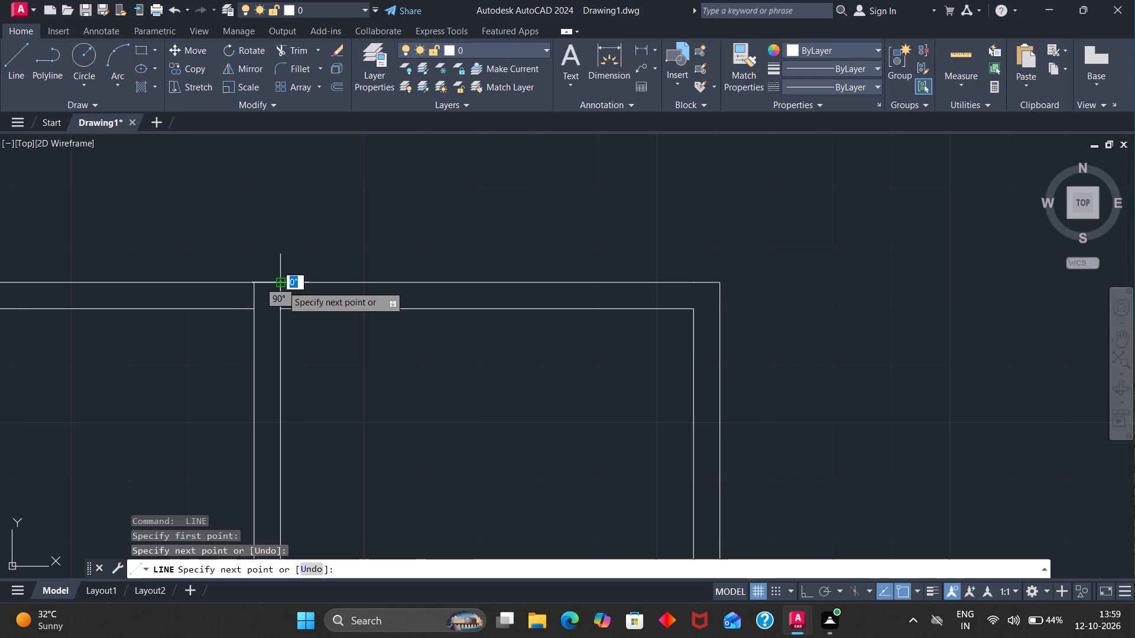
pyautogui.press('space')
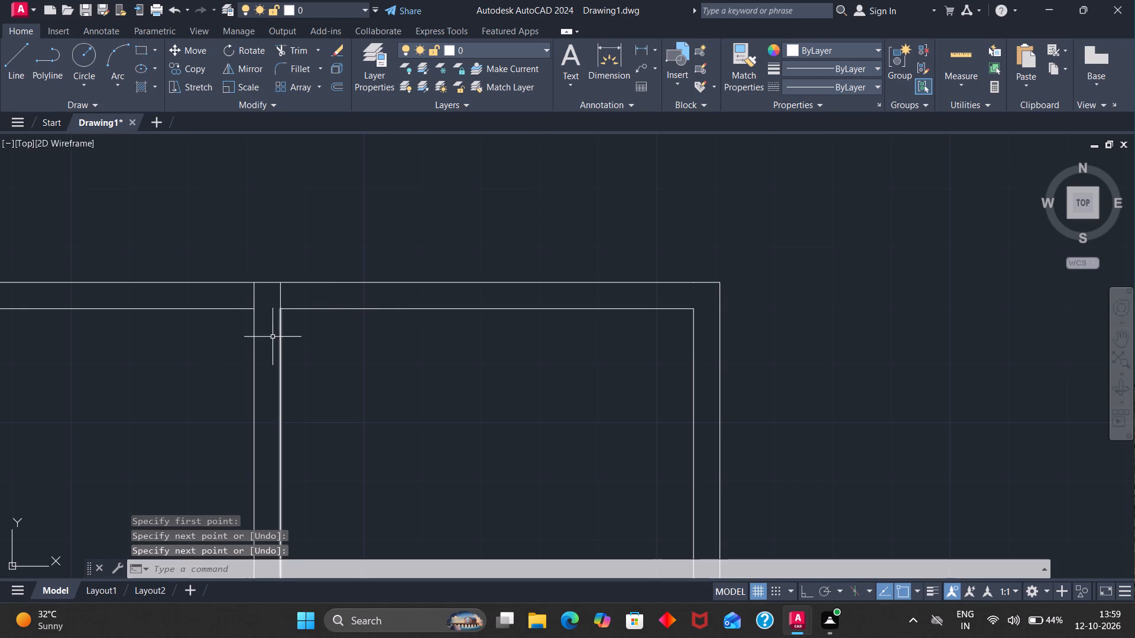
# Offset the two short lines across the small bottom-left rooms' top partition 2'6" outward, one to each side of the dividing partition.
pyautogui.press('o')
pyautogui.press('Return')
pyautogui.press('2')
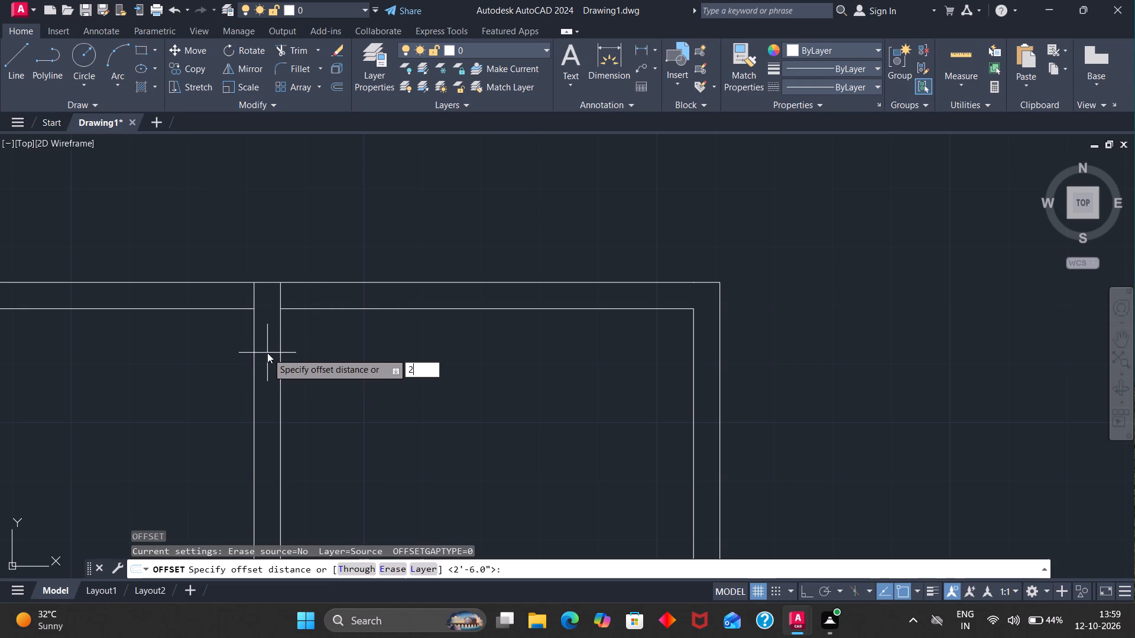
pyautogui.press("'")
pyautogui.press('6')
pyautogui.press('Return')
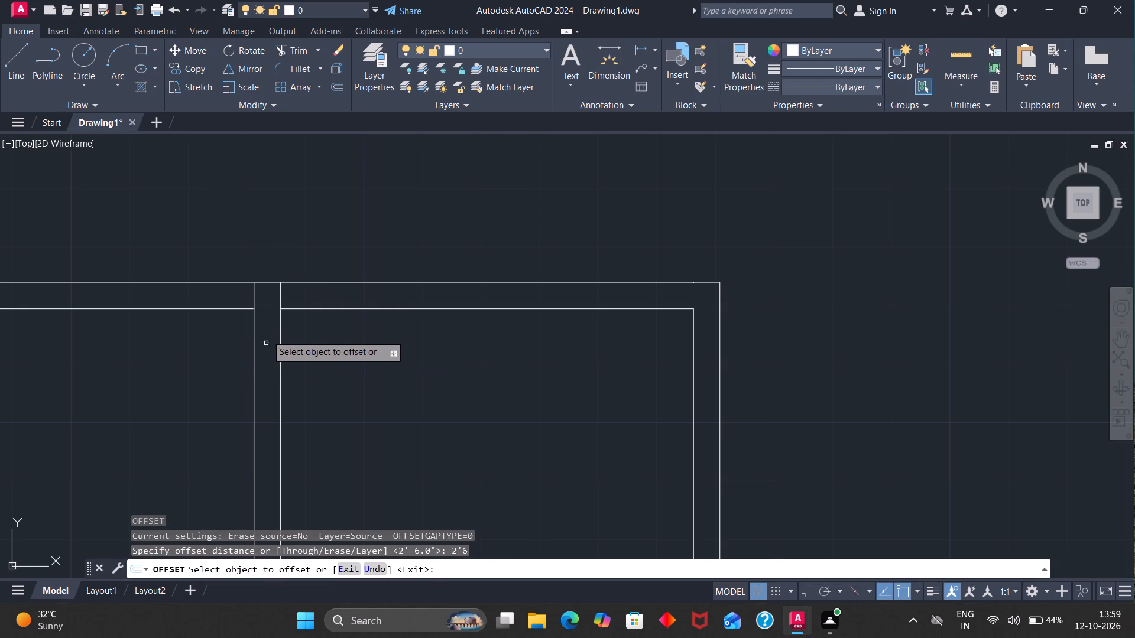
pyautogui.click(281, 294)
pyautogui.click(310, 295)
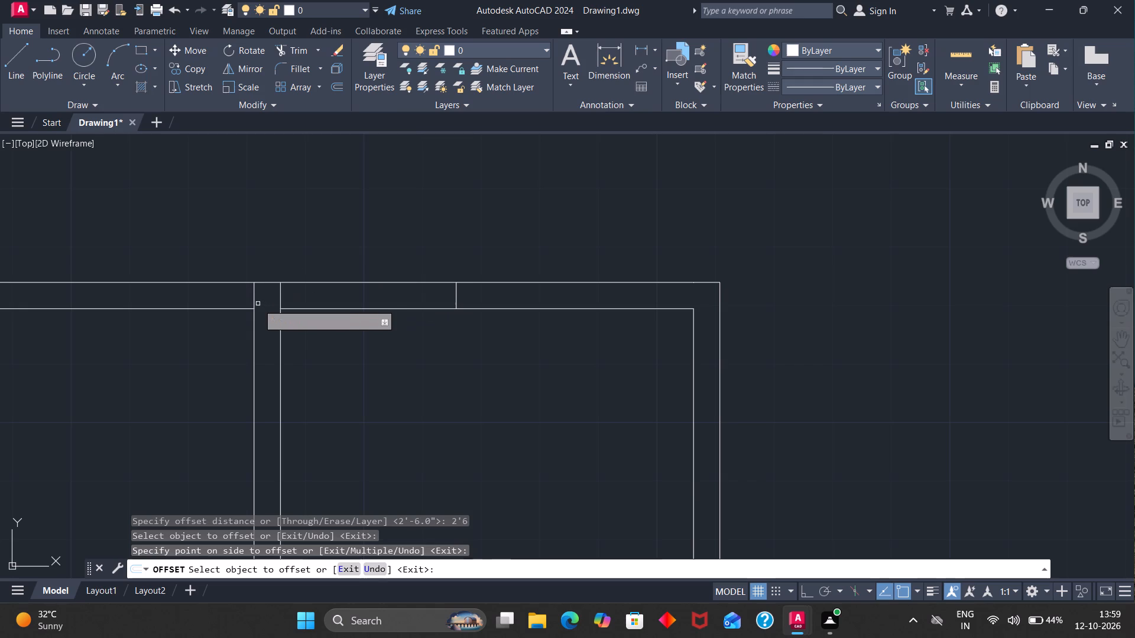
pyautogui.click(254, 298)
pyautogui.click(216, 295)
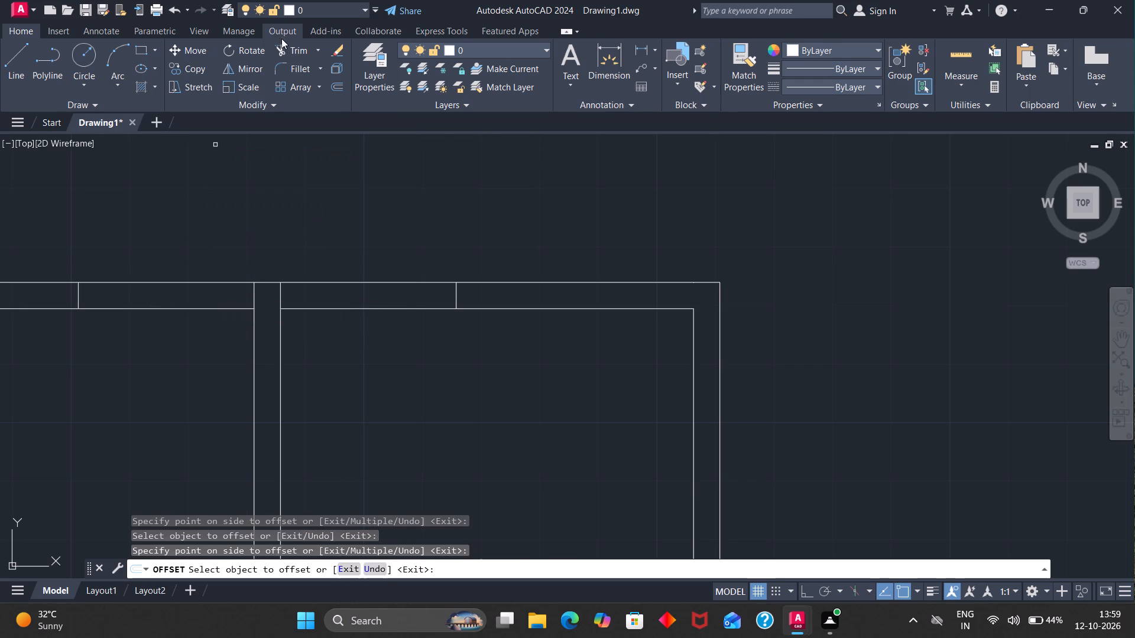
# Trim both faces of the top partition between the offset lines to open a doorway into each small bottom-left room.
pyautogui.click(283, 45)
pyautogui.moveTo(180, 226); pyautogui.dragTo(161, 363)
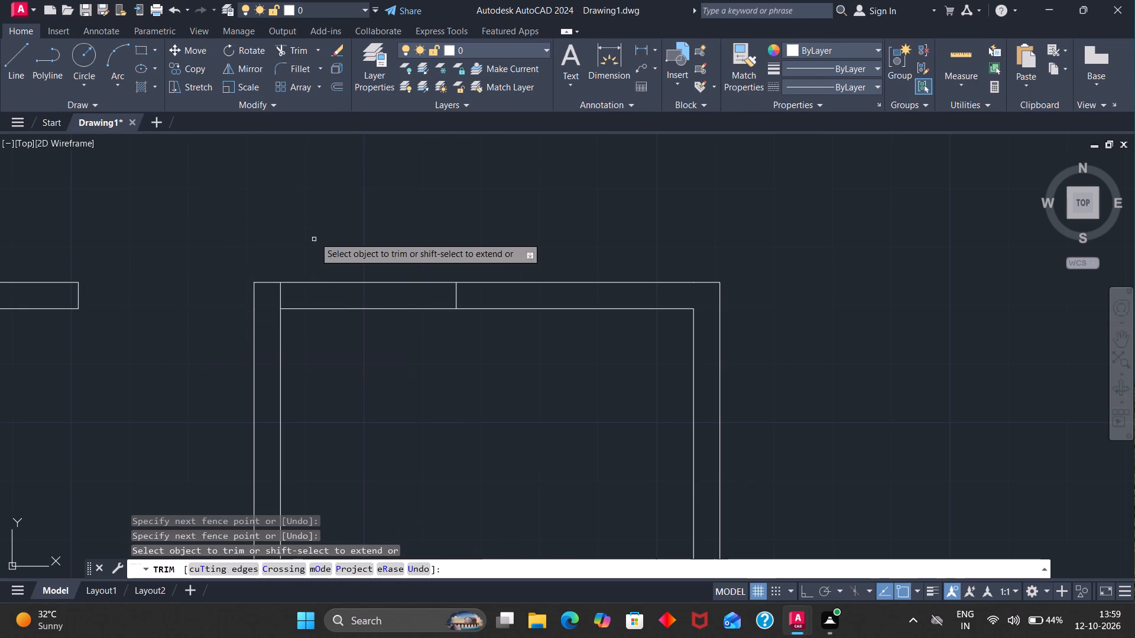
pyautogui.moveTo(314, 236); pyautogui.dragTo(317, 340)
# Draw a short line across the left rooms' right partition, level with the lower face of the partition between the second and third rooms down.
pyautogui.scroll(-6, 318, 340)
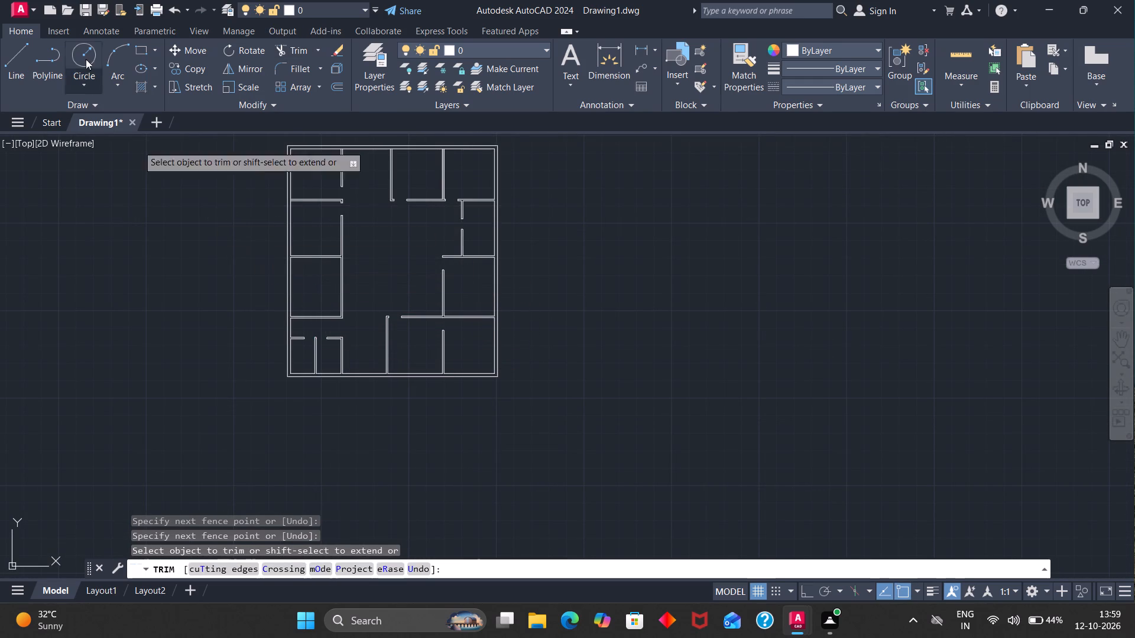
pyautogui.click(25, 48)
pyautogui.scroll(4, 342, 258)
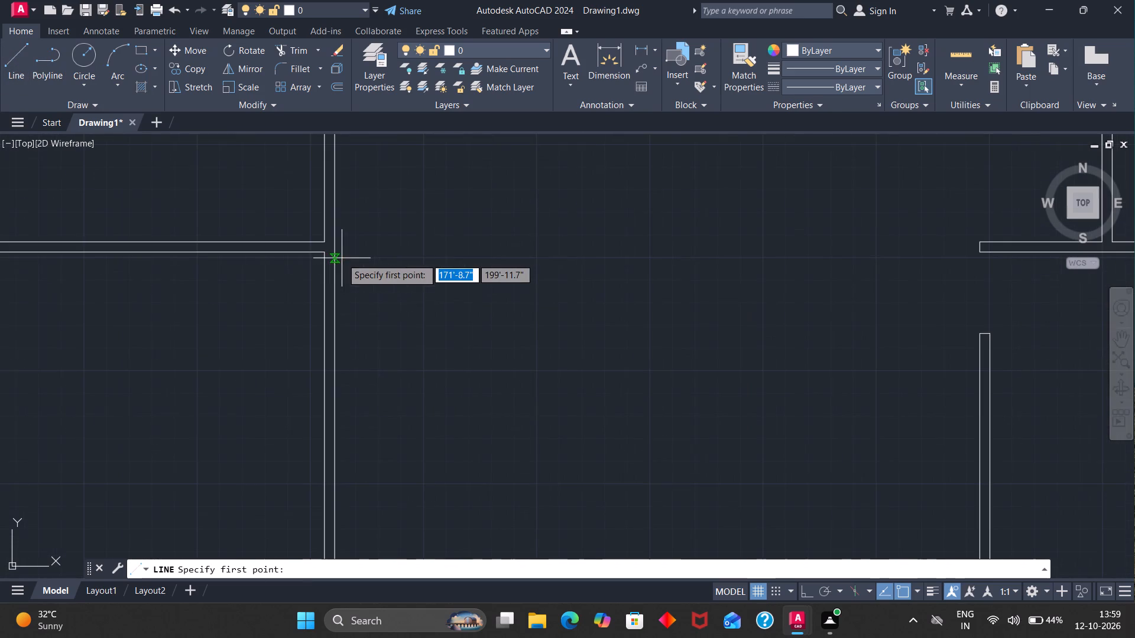
pyautogui.click(323, 253)
pyautogui.click(332, 255)
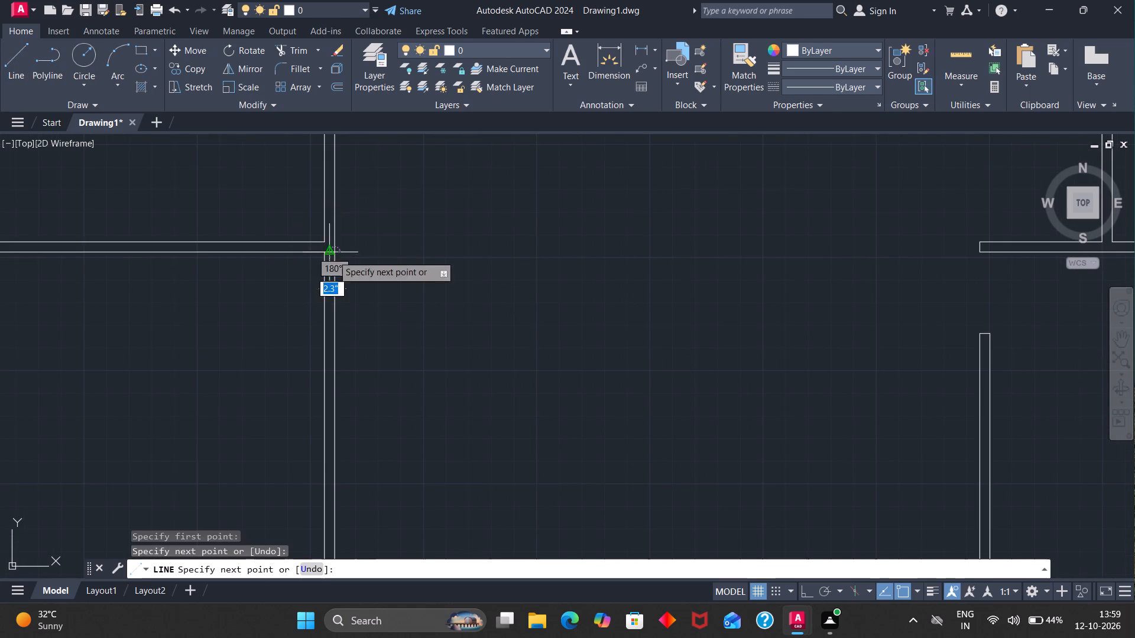
pyautogui.press('Escape')
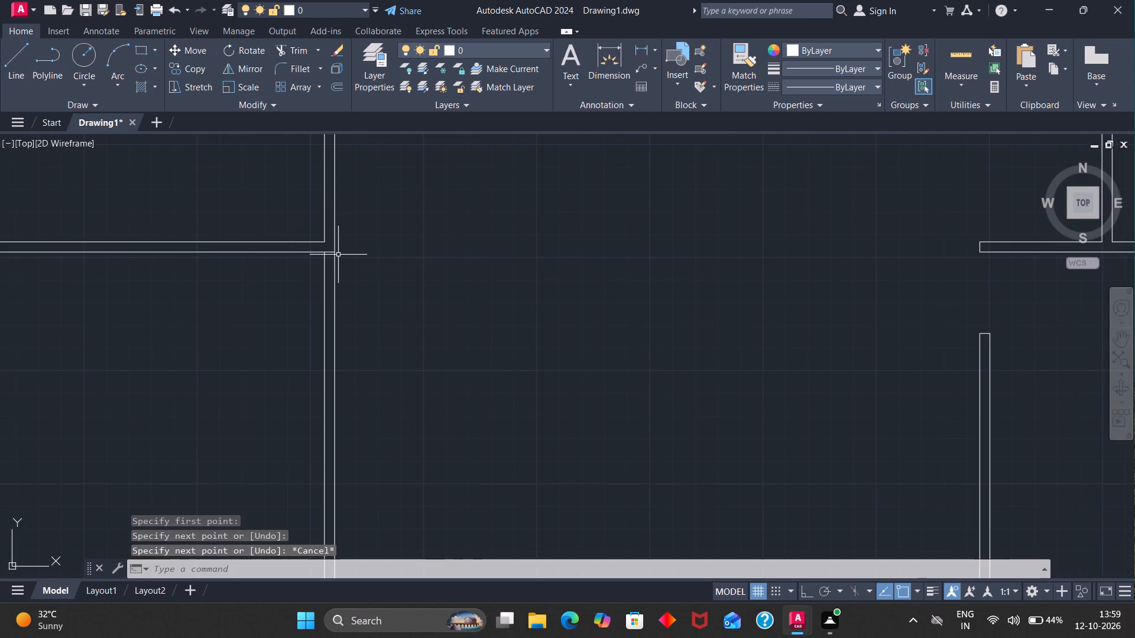
# Offset the short line 3' downward along the third left room's right partition.
pyautogui.press('o')
pyautogui.press('Return')
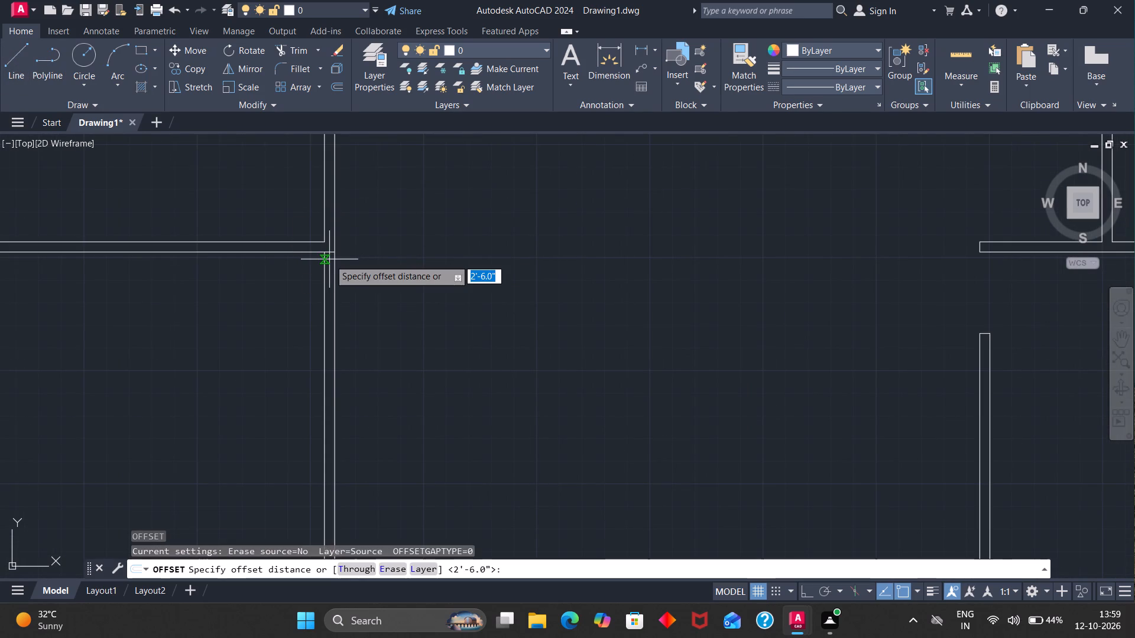
pyautogui.write("3'")
pyautogui.press('Return')
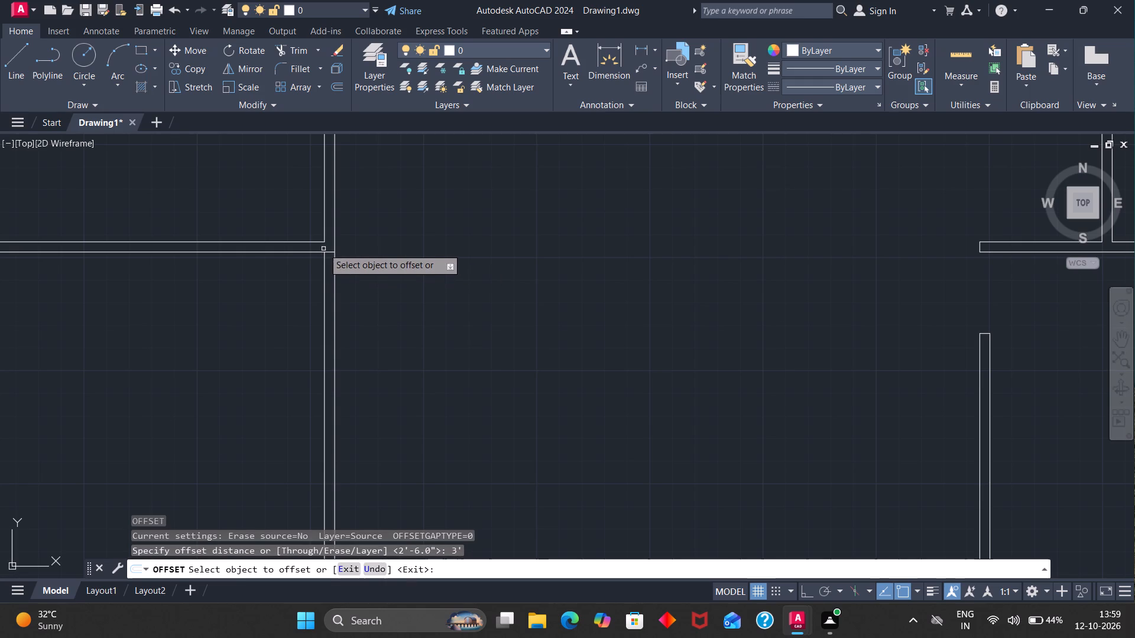
pyautogui.click(327, 252)
pyautogui.click(332, 284)
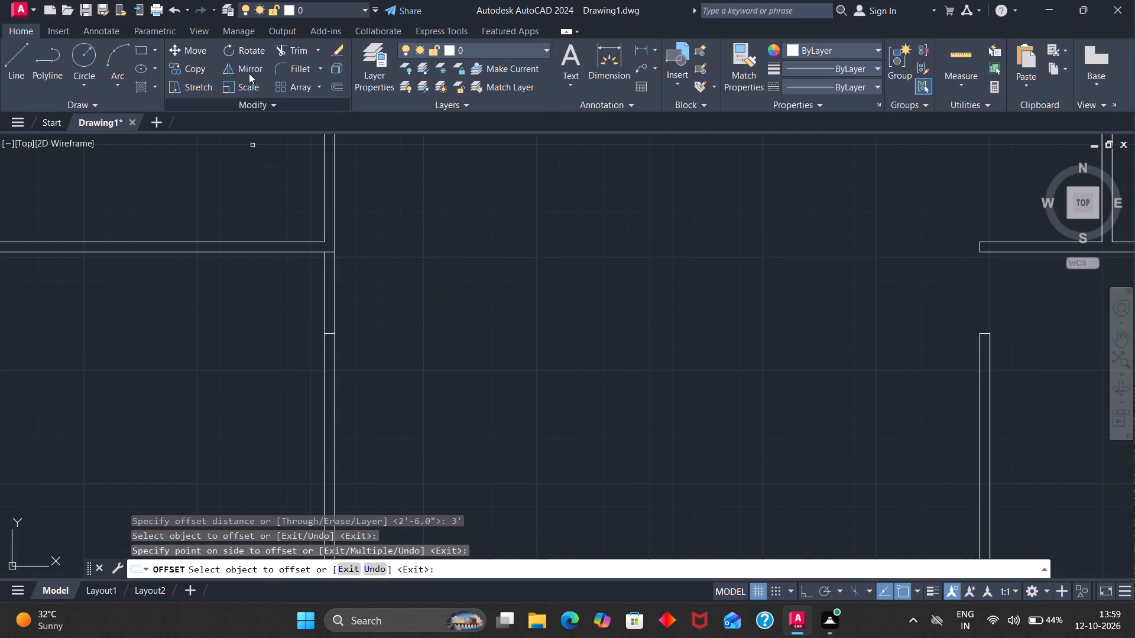
# Trim both partition faces between the two short lines to open the third left room's doorway.
pyautogui.click(288, 48)
pyautogui.moveTo(370, 289); pyautogui.dragTo(290, 290)
pyautogui.scroll(-3, 293, 285)
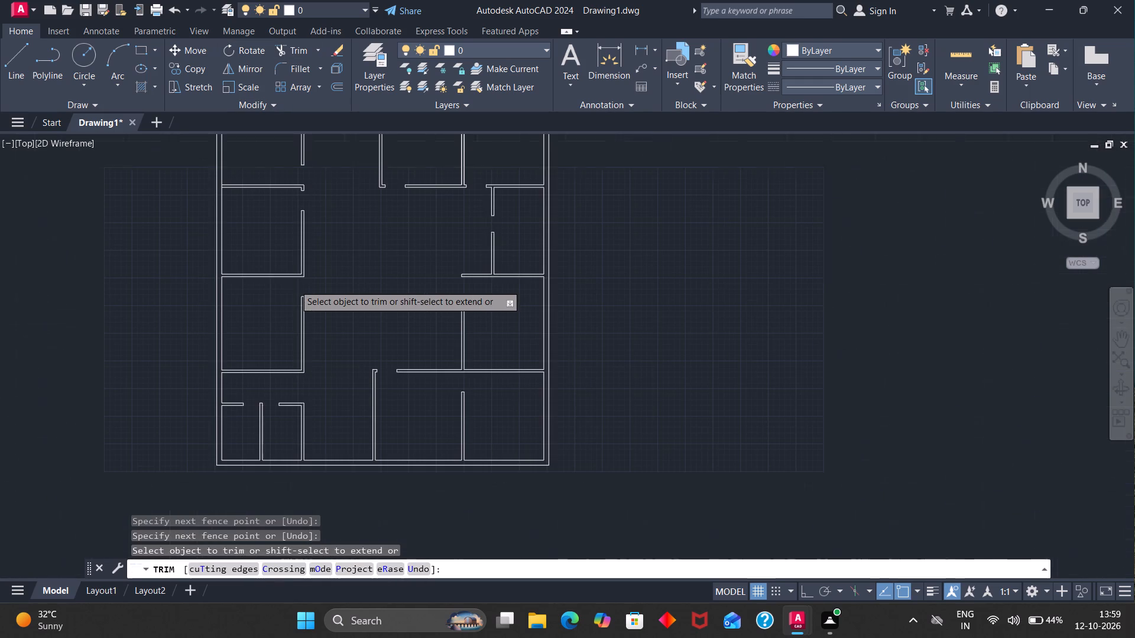
pyautogui.scroll(-2, 307, 285)
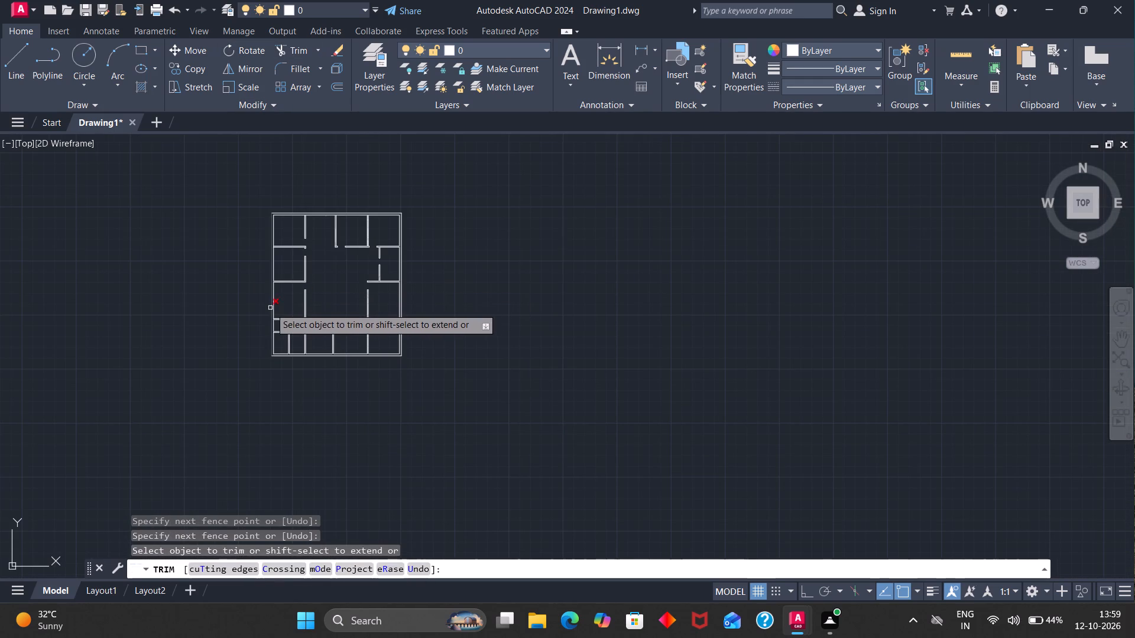
pyautogui.scroll(2, 286, 265)
pyautogui.scroll(-1, 286, 265)
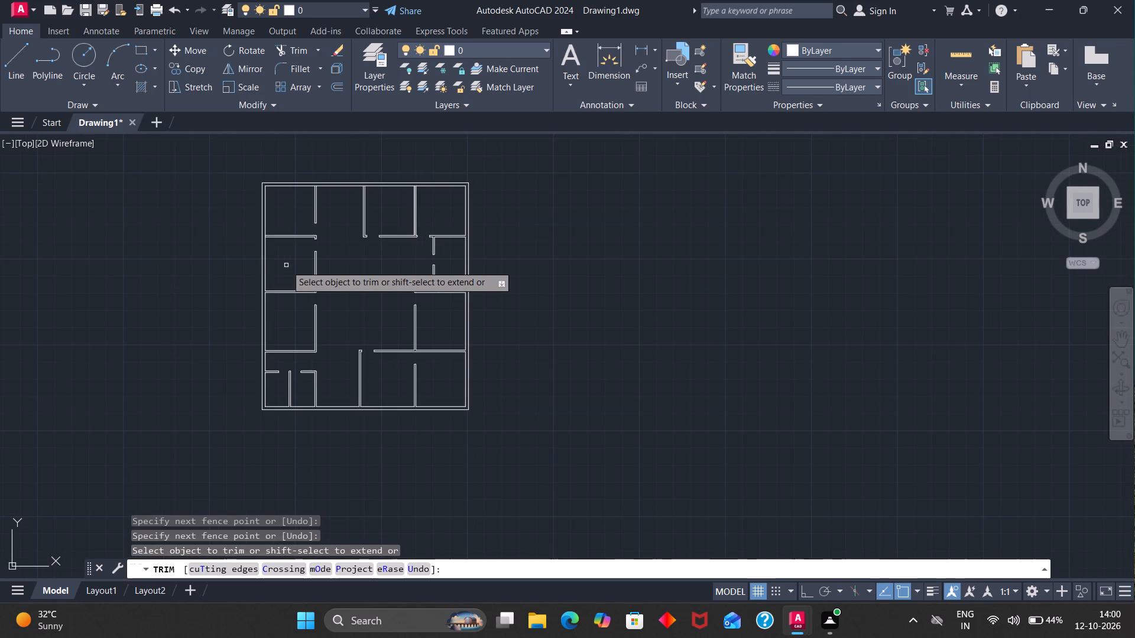
pyautogui.press('Escape')
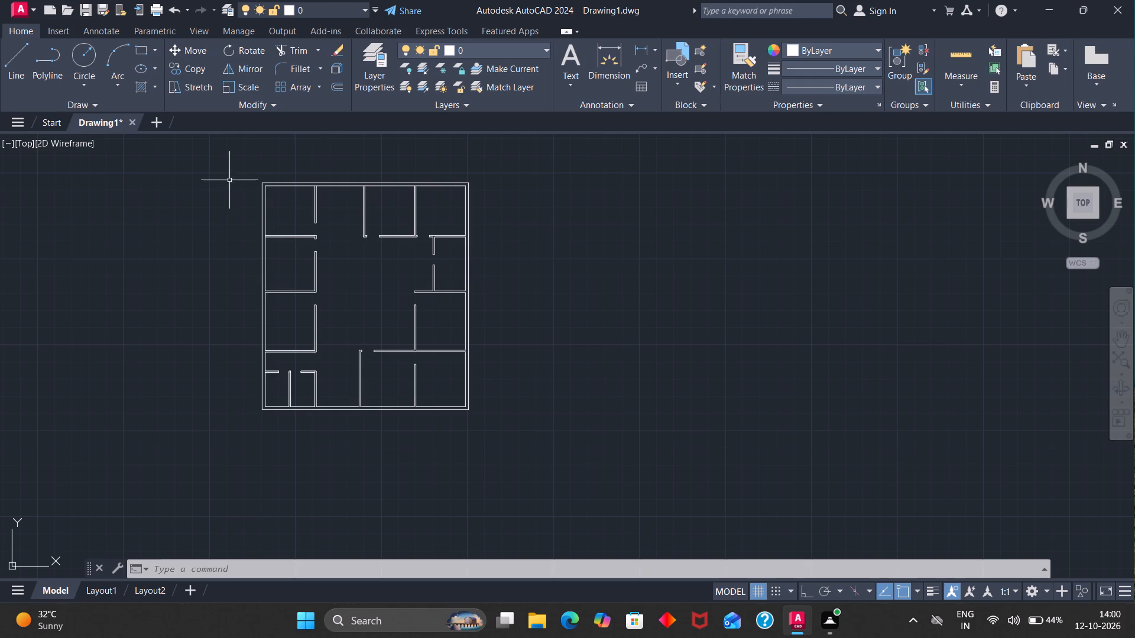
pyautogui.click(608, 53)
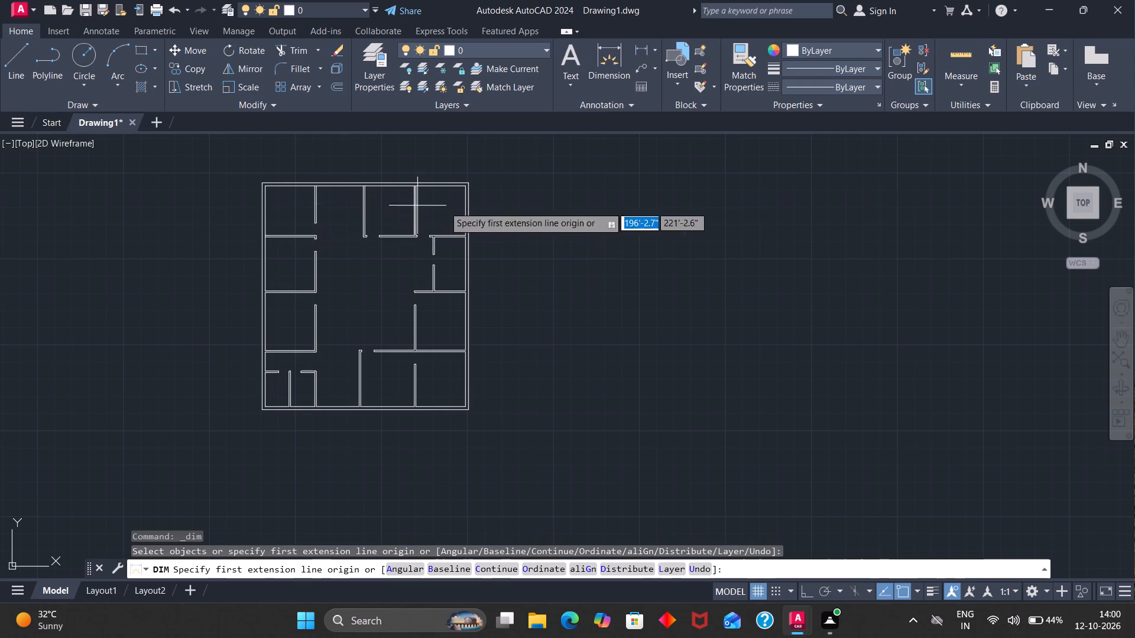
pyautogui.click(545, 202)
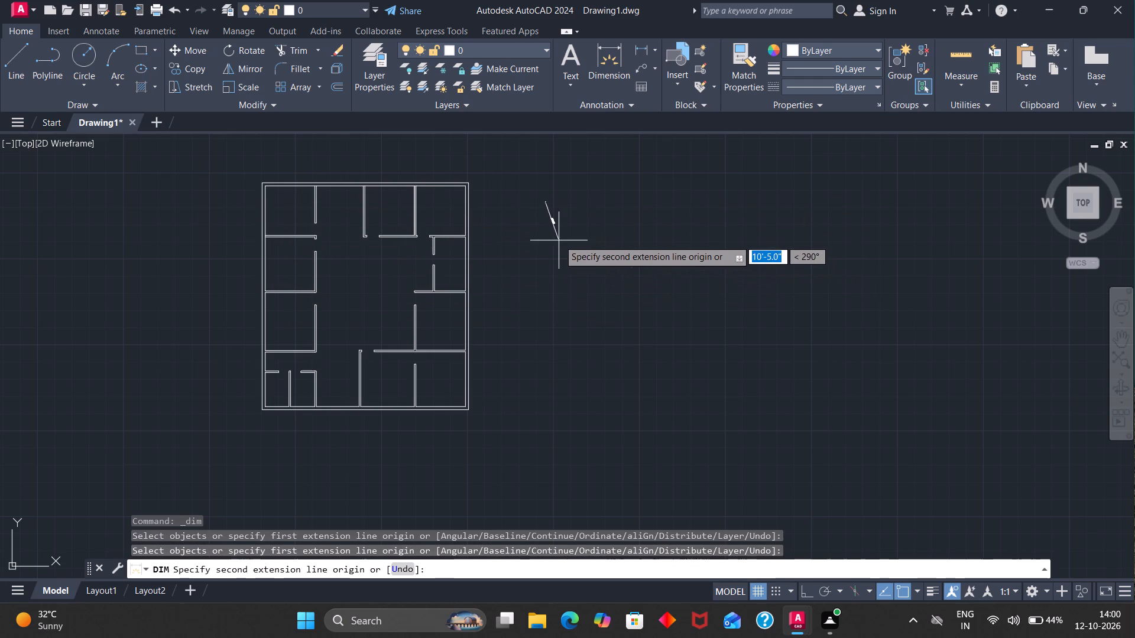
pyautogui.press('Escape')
# Draw a 3' by 3' rectangle in the empty space to the right of the floor plan.
pyautogui.click(140, 49)
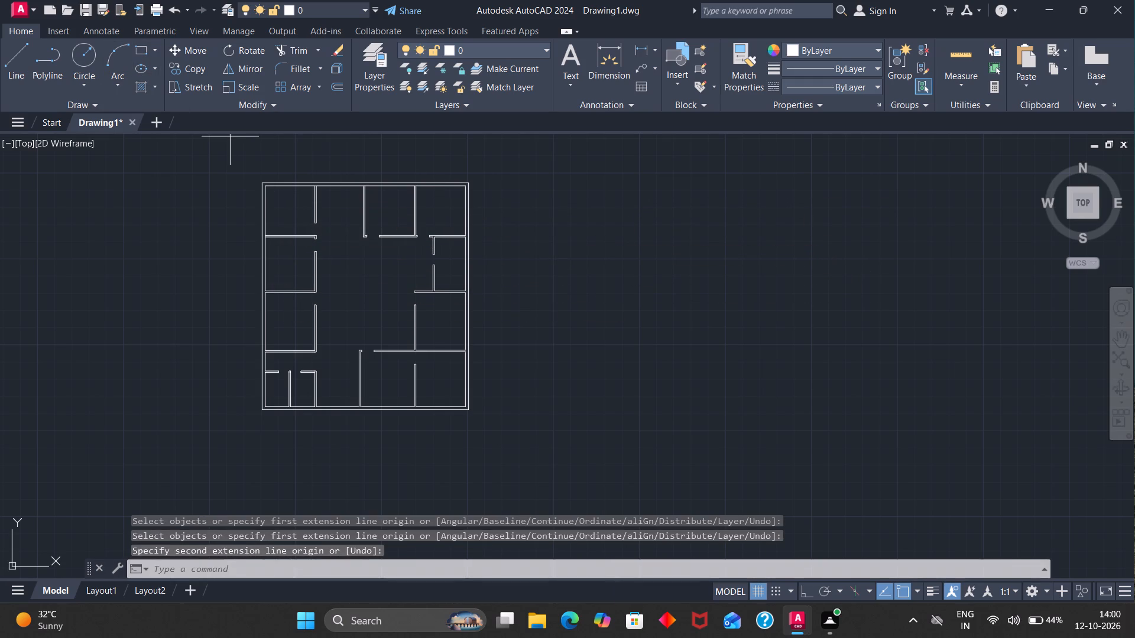
pyautogui.click(582, 196)
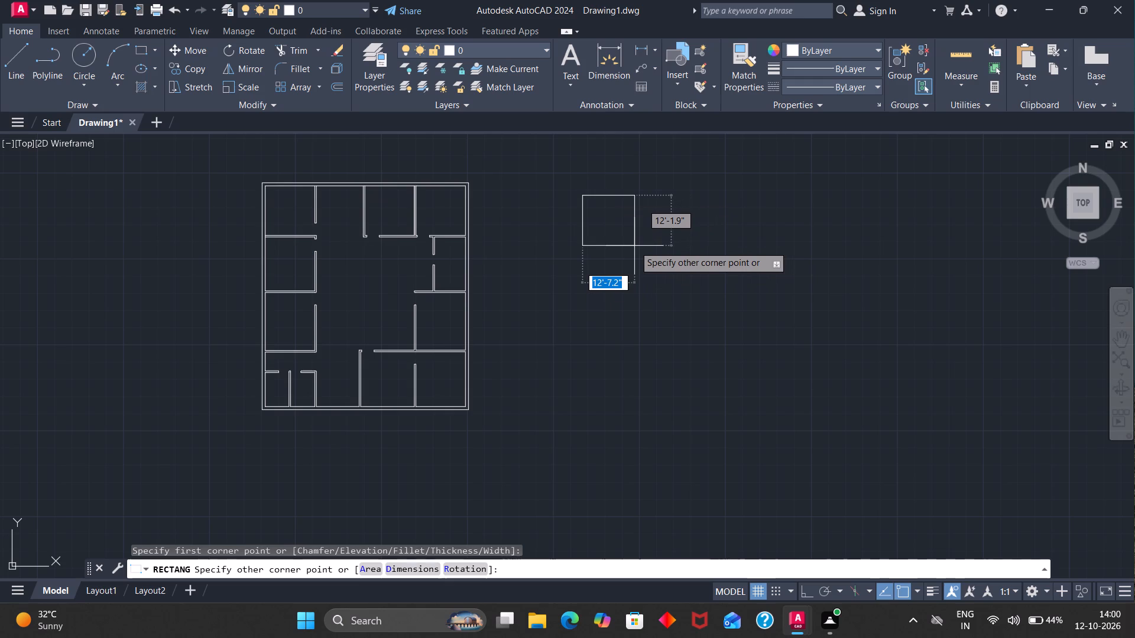
pyautogui.press('3')
pyautogui.write("',3'")
pyautogui.press('Return')
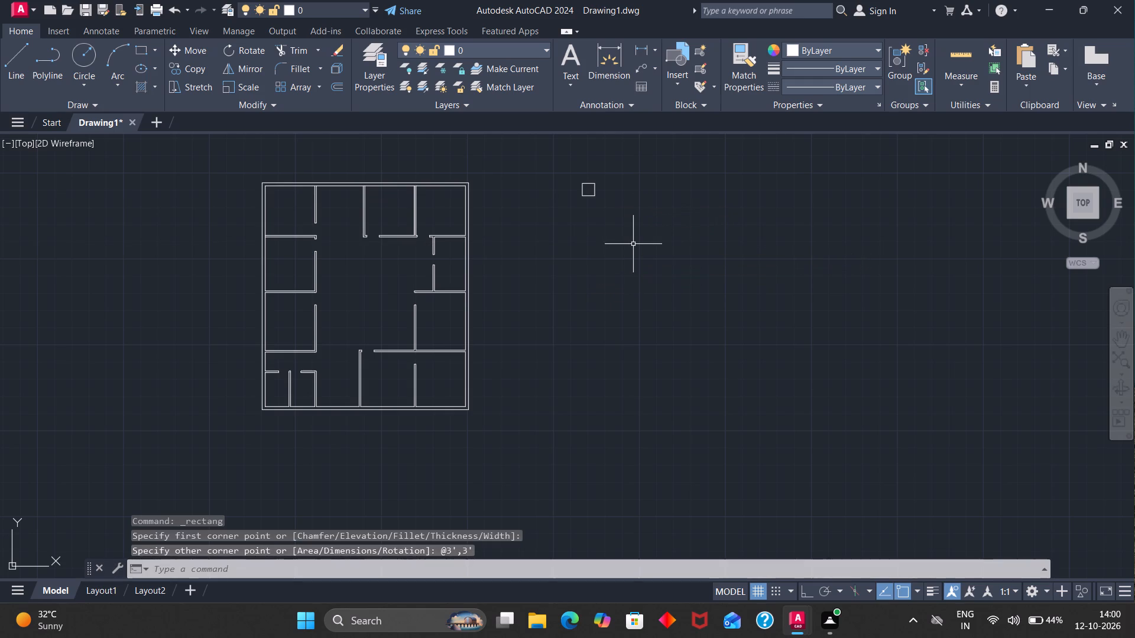
# Move the 3' square by its top-left corner into the top-left inner corner of the open bay beside the top-left room.
pyautogui.click(586, 183)
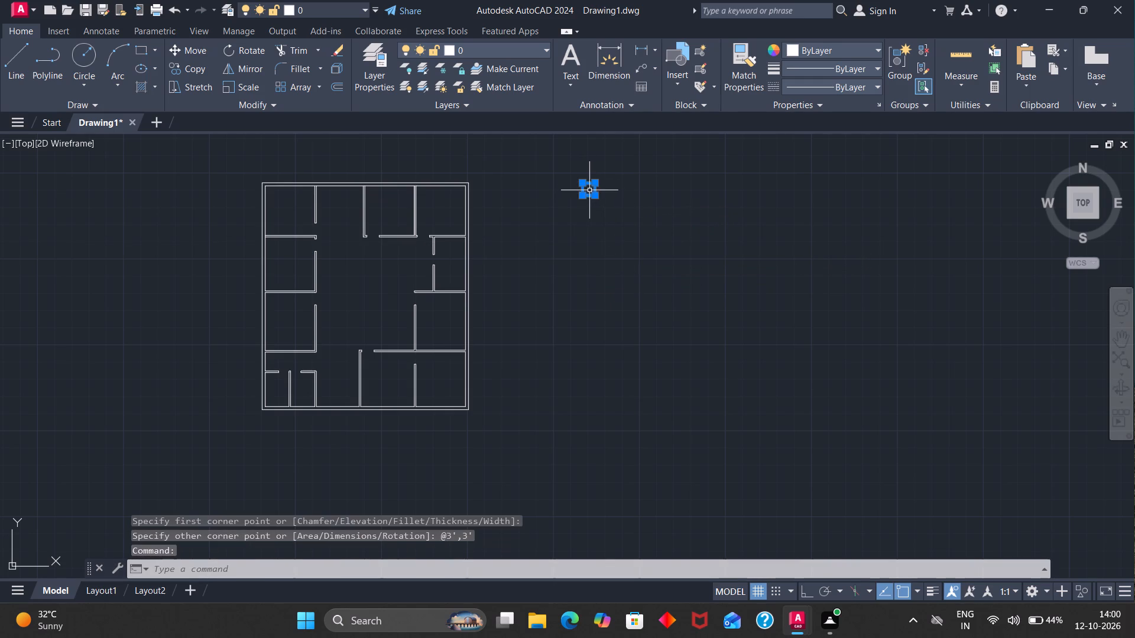
pyautogui.press('m')
pyautogui.press('Return')
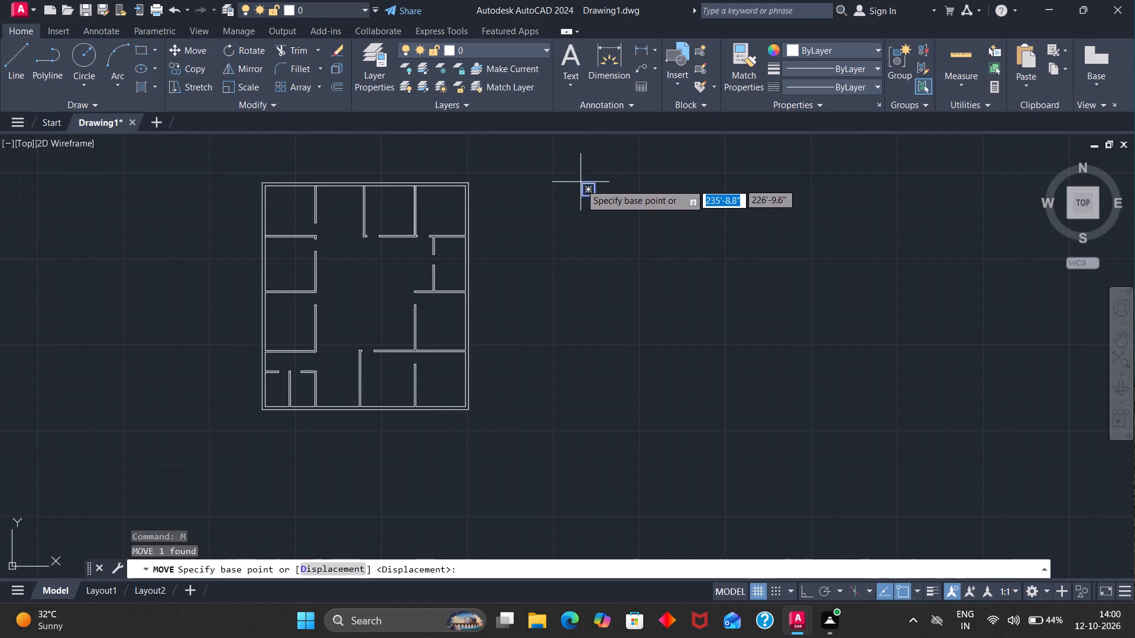
pyautogui.click(581, 184)
pyautogui.scroll(3, 313, 197)
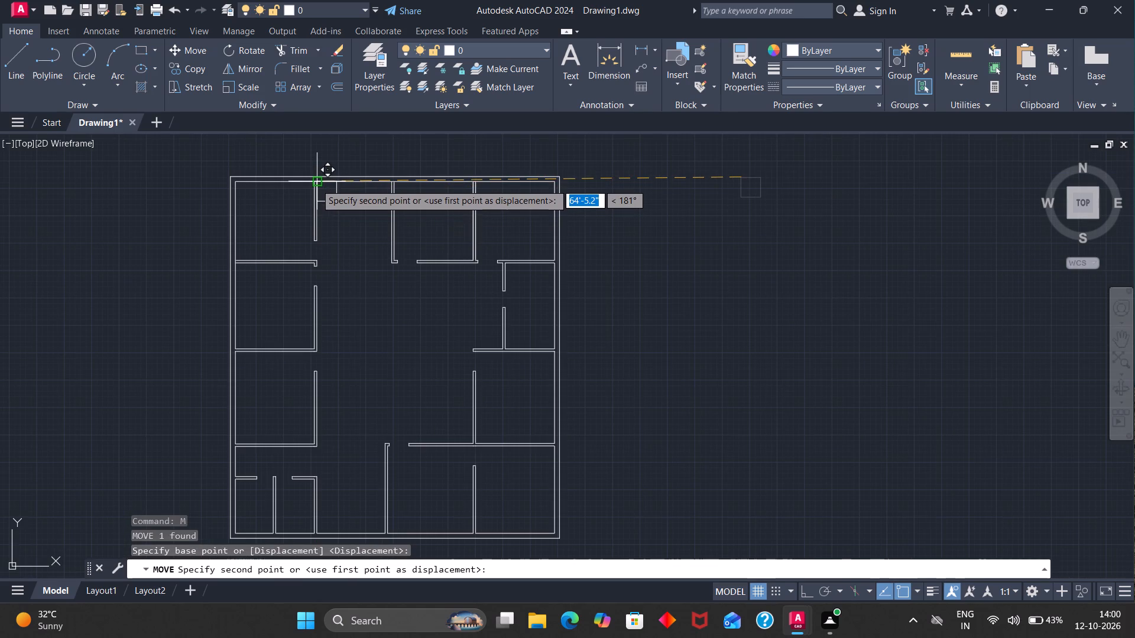
pyautogui.scroll(4, 317, 187)
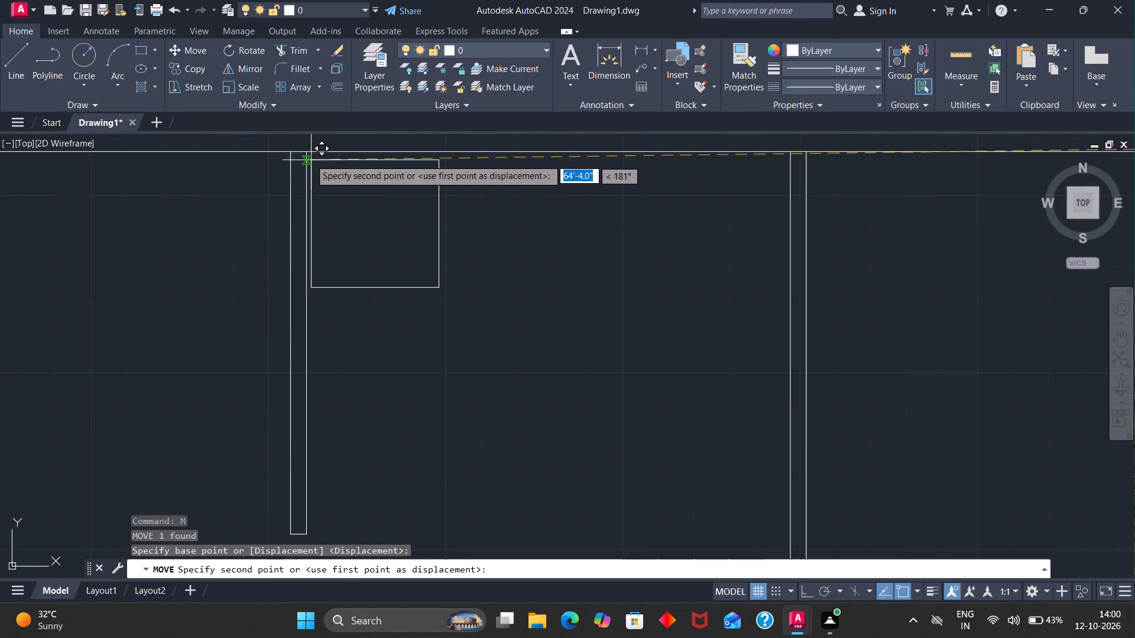
pyautogui.click(309, 154)
# Copy the 3' square from its top-right corner to the bay's top-right inner corner, against the opposite partition.
pyautogui.write('CO')
pyautogui.press('Return')
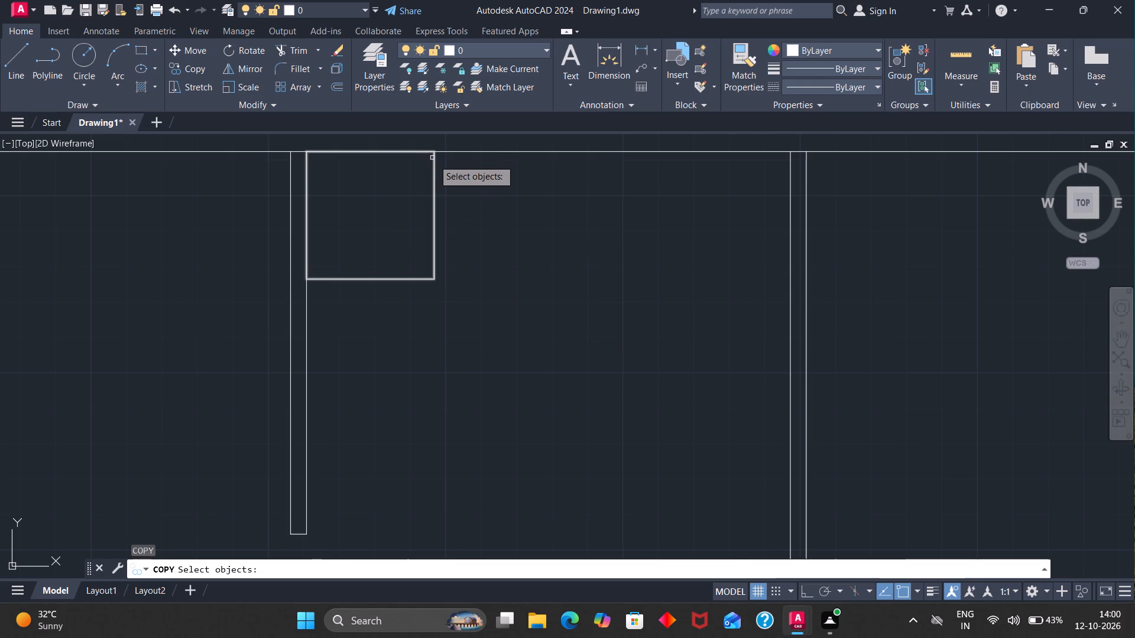
pyautogui.click(434, 161)
pyautogui.press('Return')
pyautogui.click(432, 151)
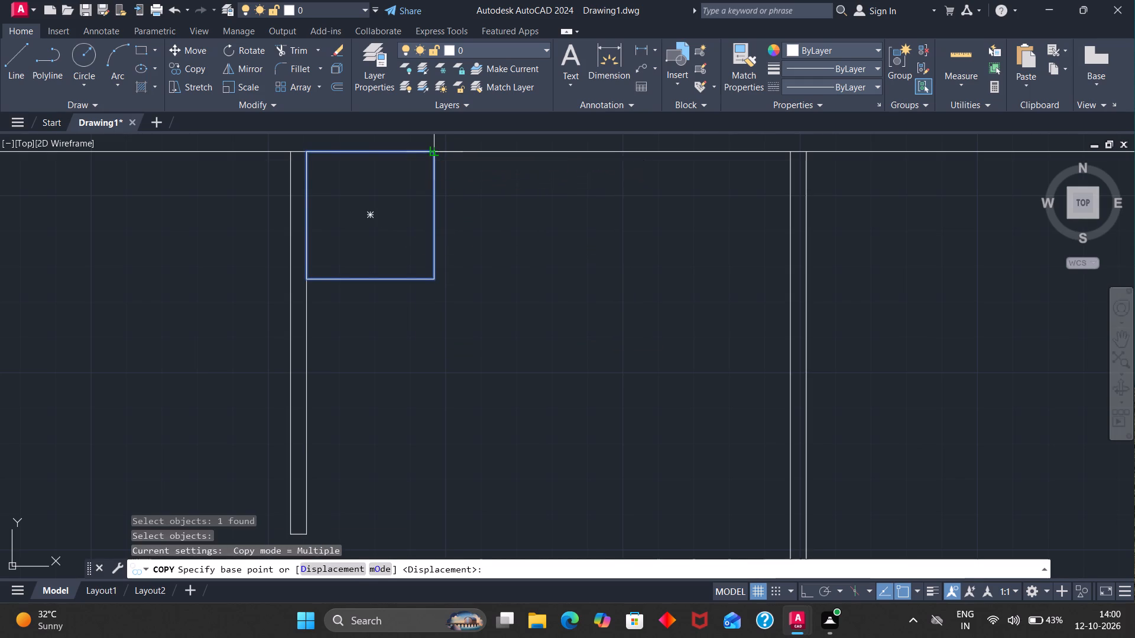
pyautogui.click(790, 153)
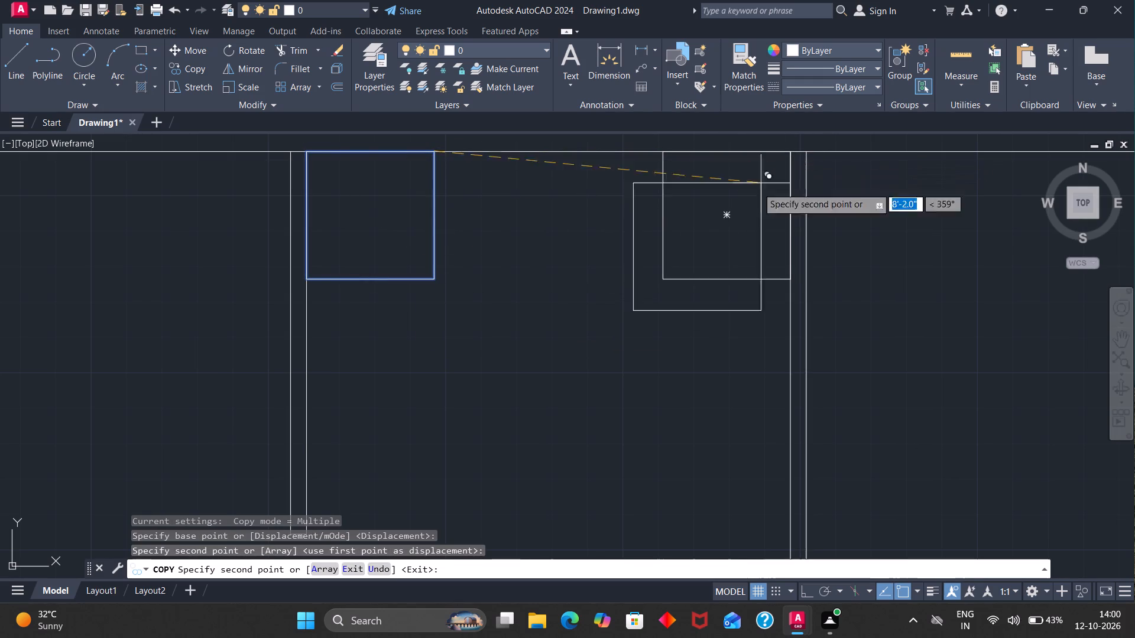
pyautogui.press('Escape')
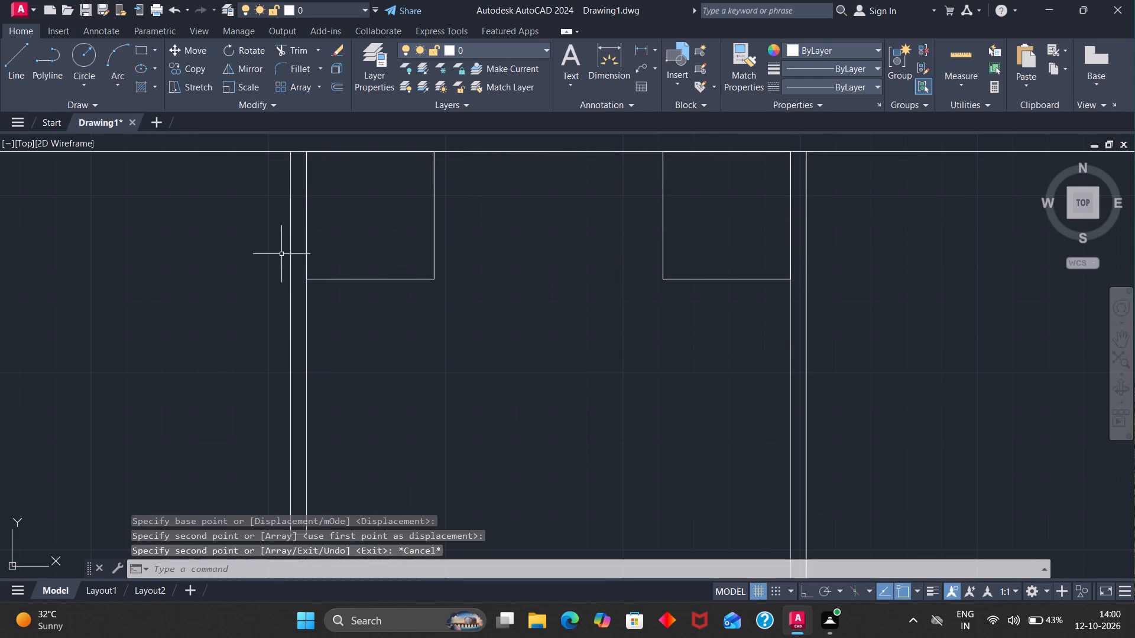
# Explode the left 3' square into separate lines.
pyautogui.click(330, 279)
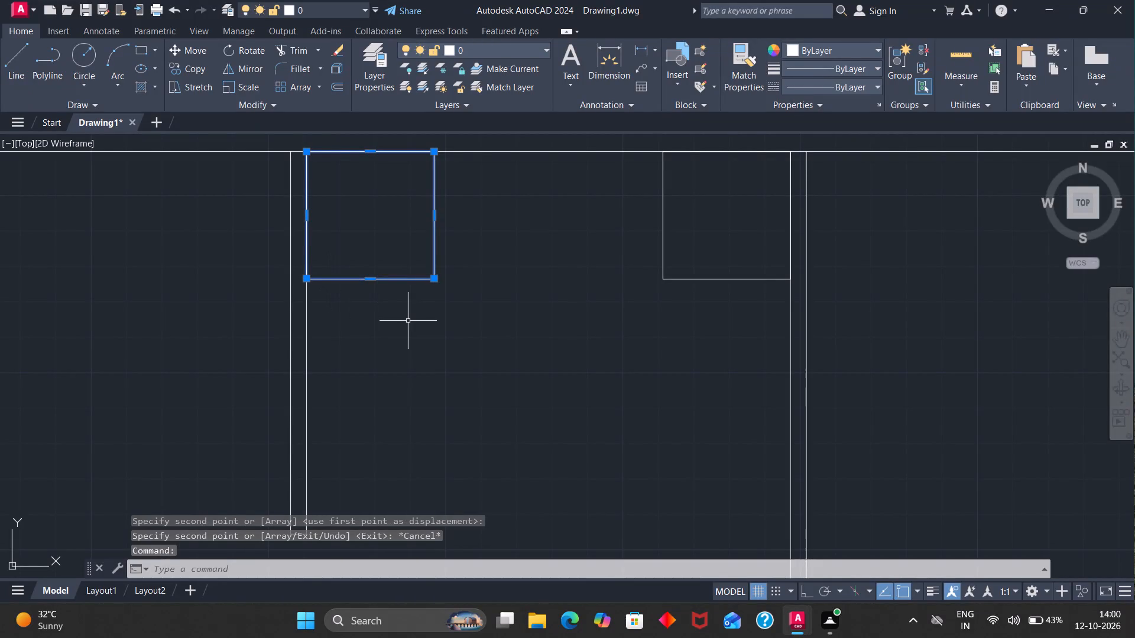
pyautogui.press('x')
pyautogui.press('Return')
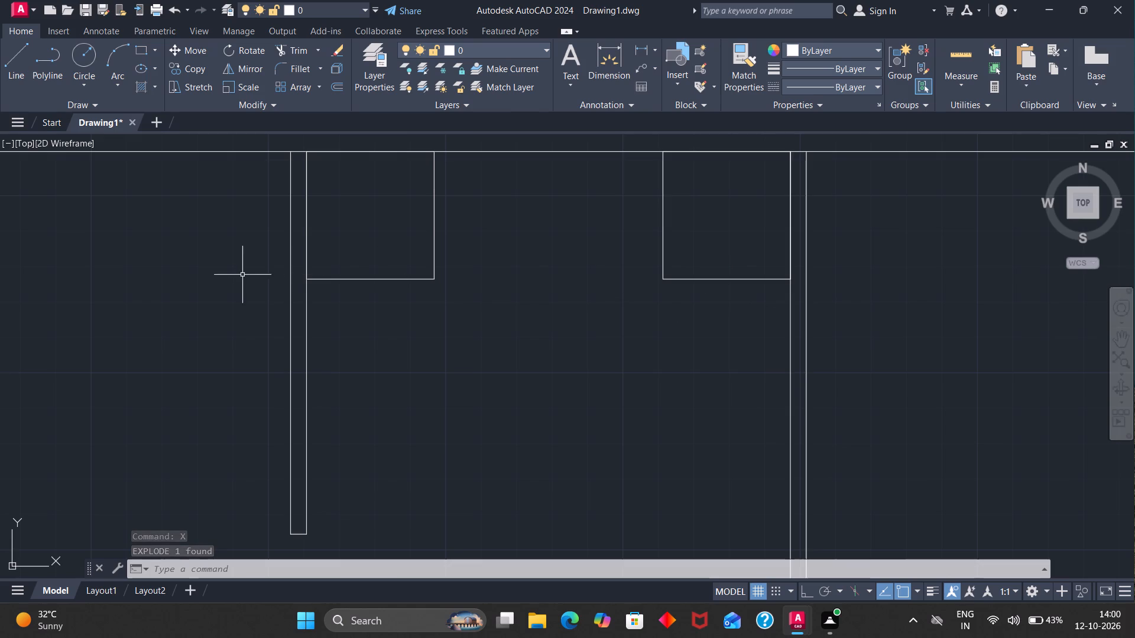
# Start a rectangular array of the left 3' square's bottom line with 1 column and -8" column spacing.
pyautogui.click(336, 278)
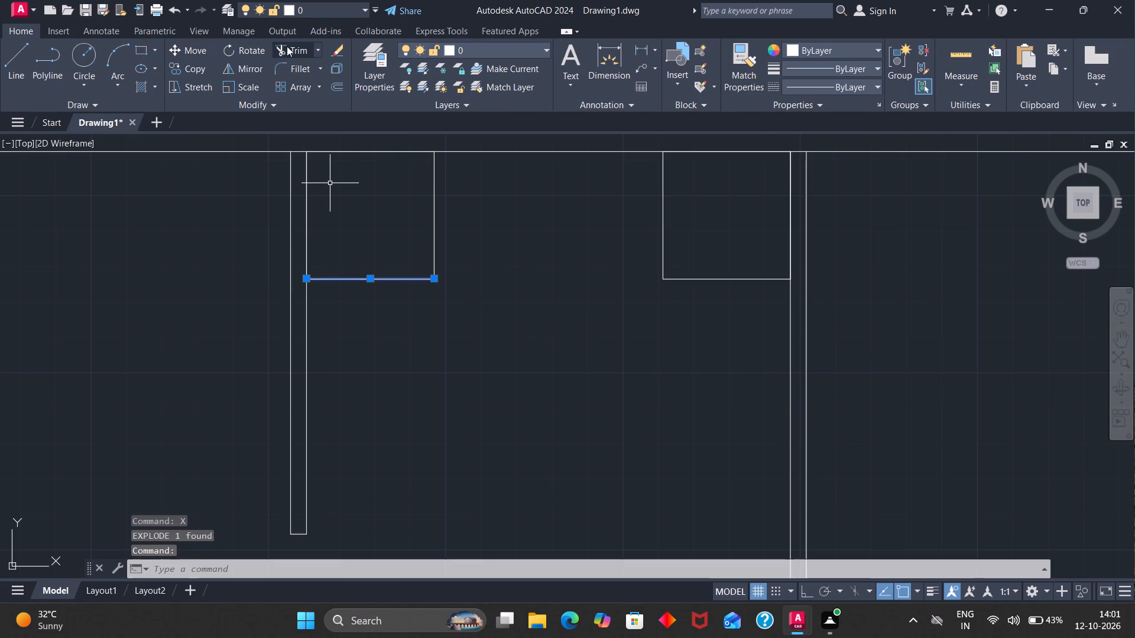
pyautogui.click(319, 84)
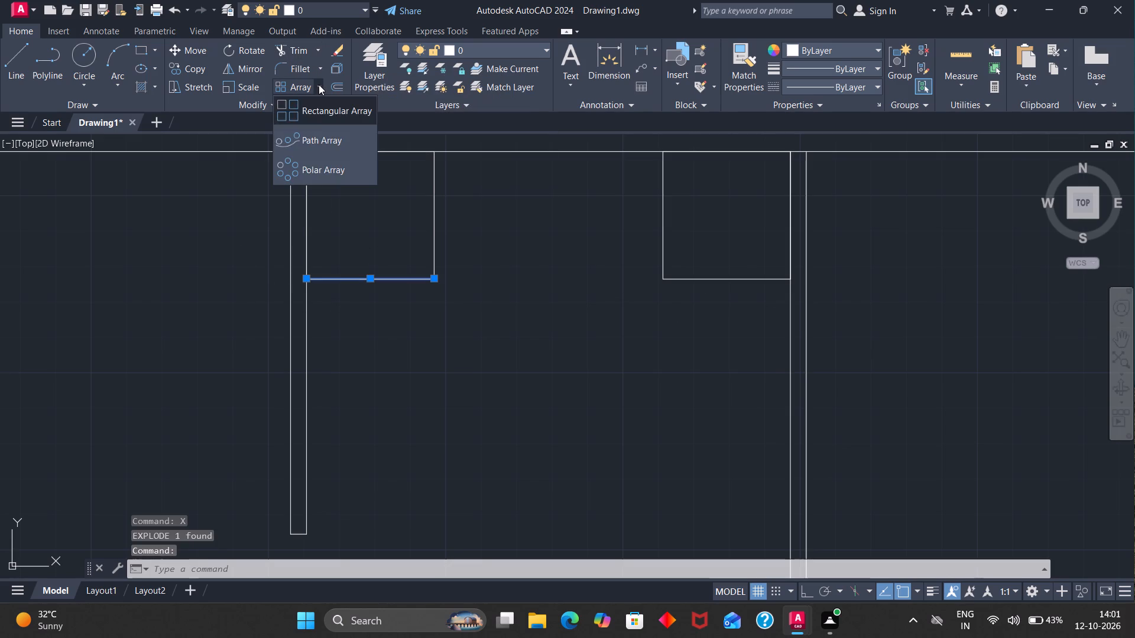
pyautogui.click(334, 112)
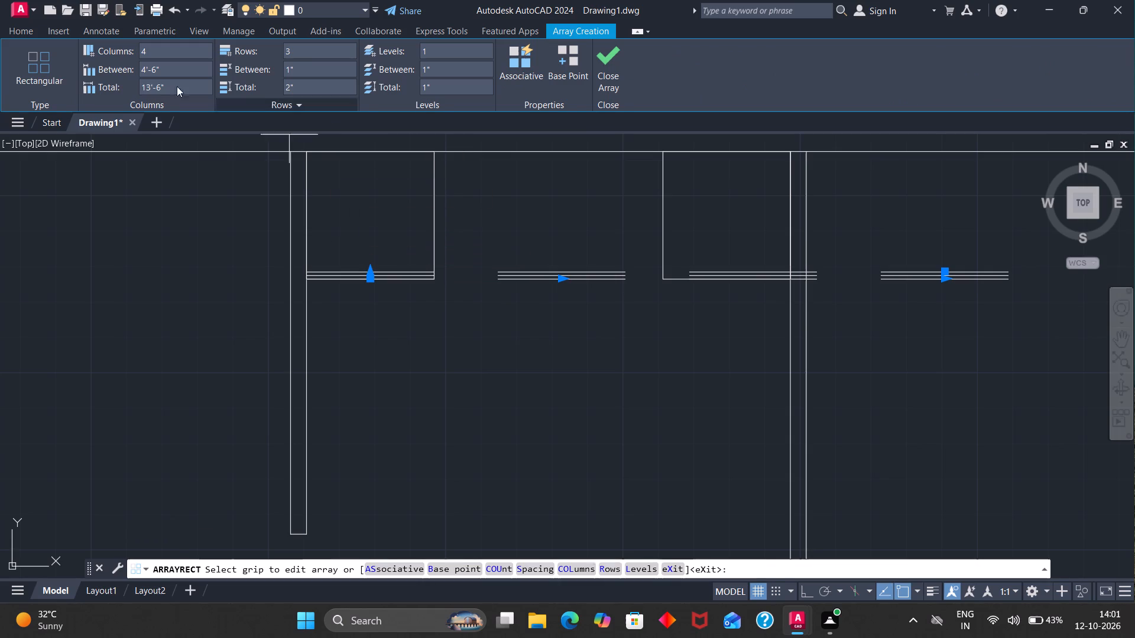
pyautogui.click(167, 54)
pyautogui.press('BackSpace')
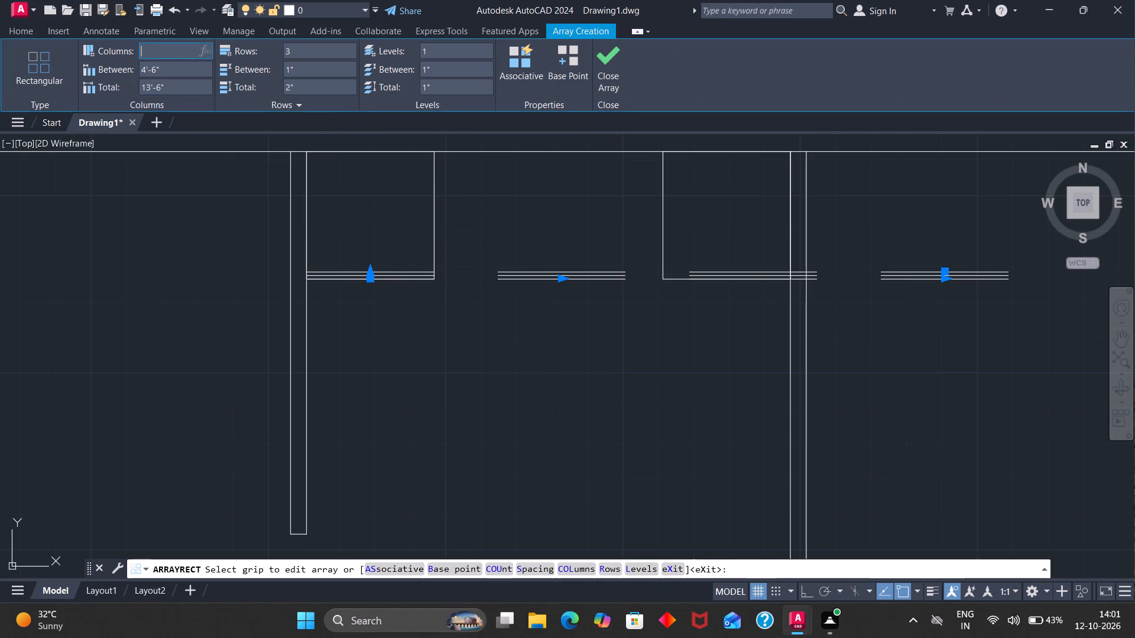
pyautogui.press('1')
pyautogui.press('Return')
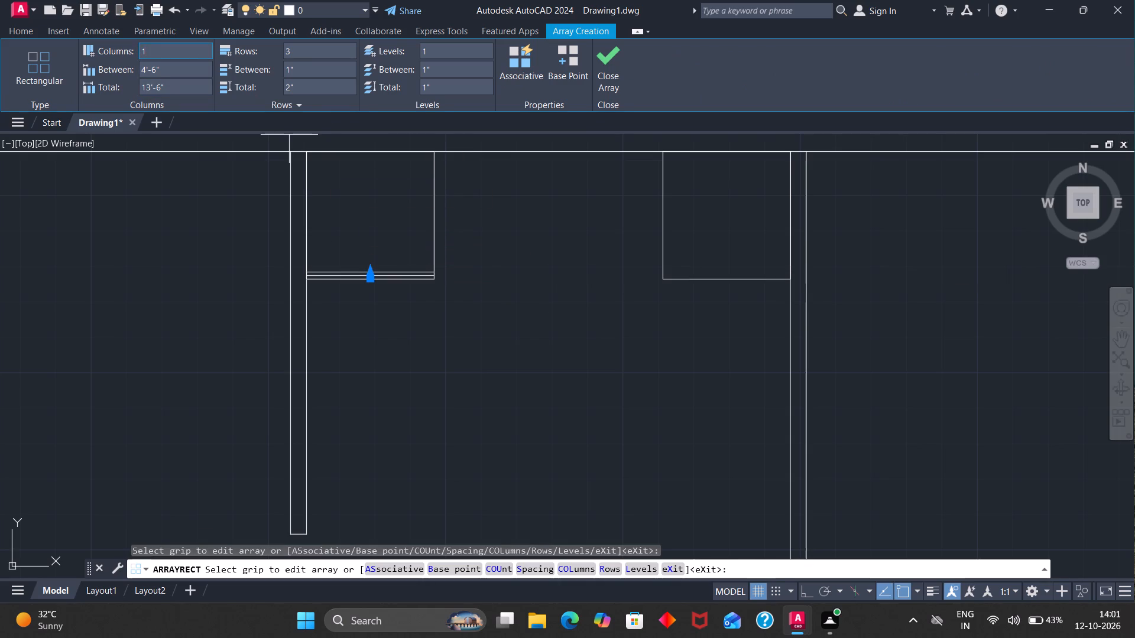
pyautogui.click(168, 67)
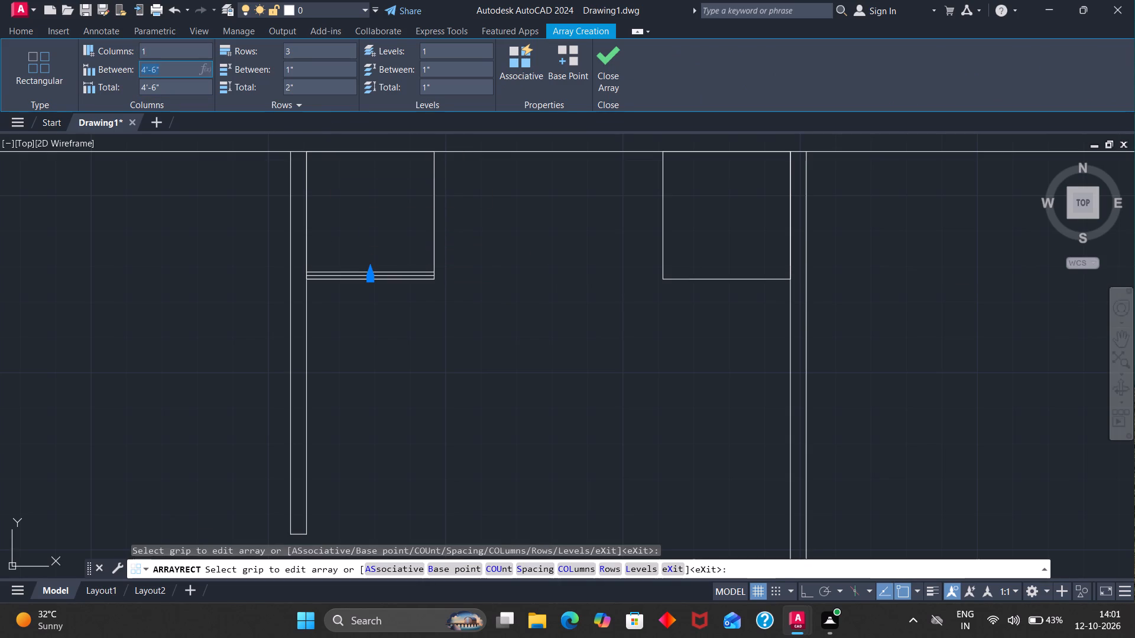
pyautogui.press('BackSpace')
pyautogui.press('-')
pyautogui.press('7')
pyautogui.press('BackSpace')
pyautogui.press('8')
pyautogui.click(293, 66)
pyautogui.click(294, 71)
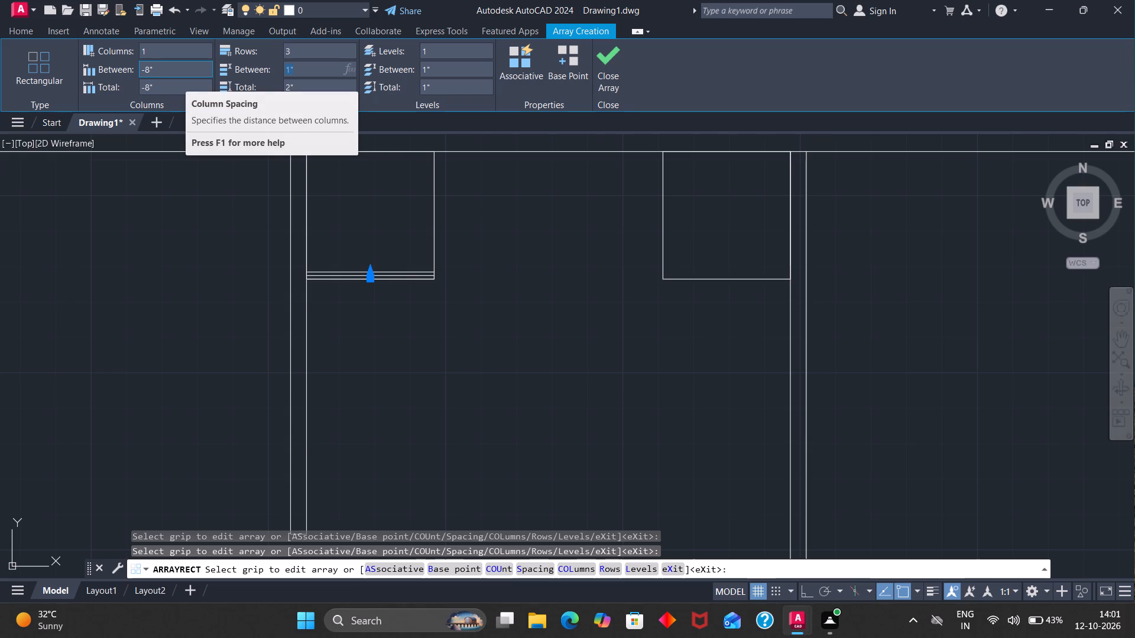
# Set the left line array to 7 rows spaced -8" apart and finish it.
pyautogui.click(299, 47)
pyautogui.press('BackSpace')
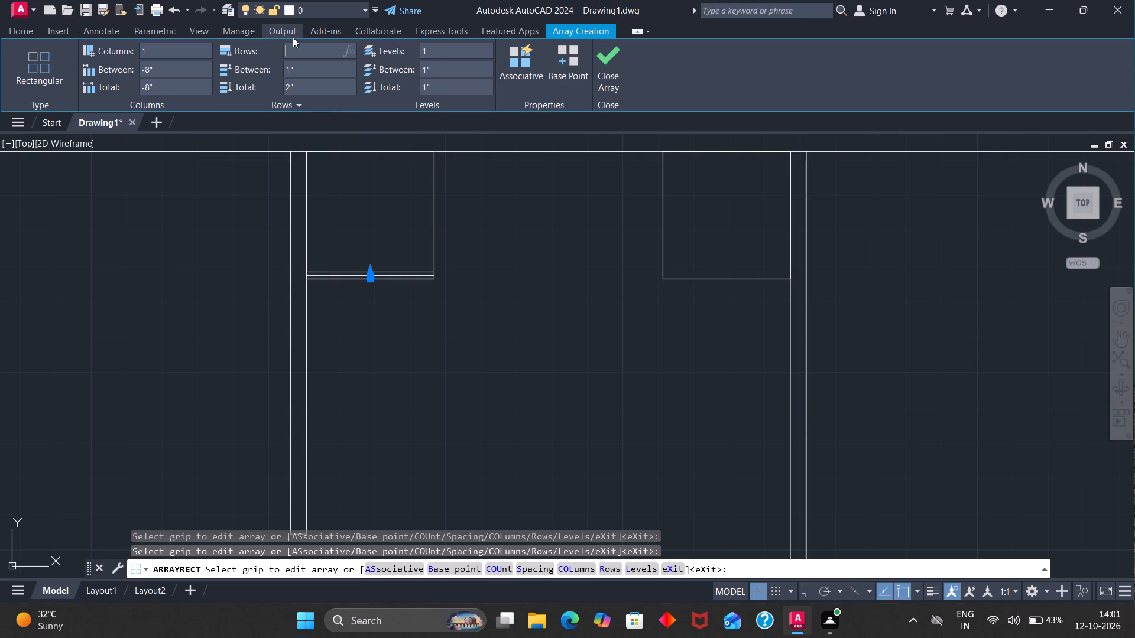
pyautogui.press('7')
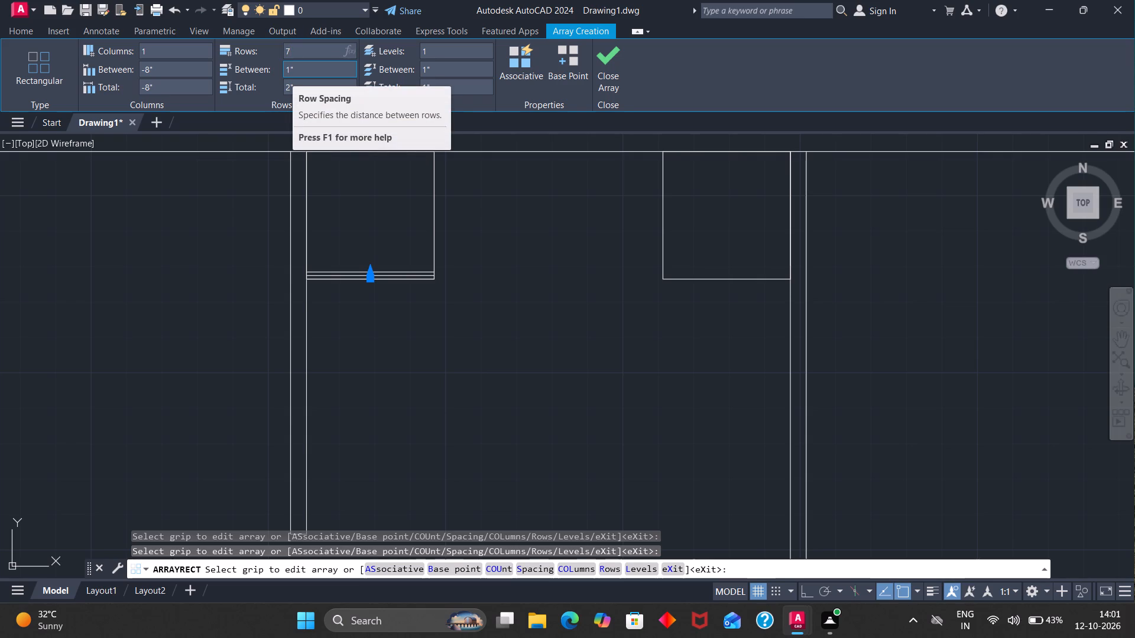
pyautogui.press('Return')
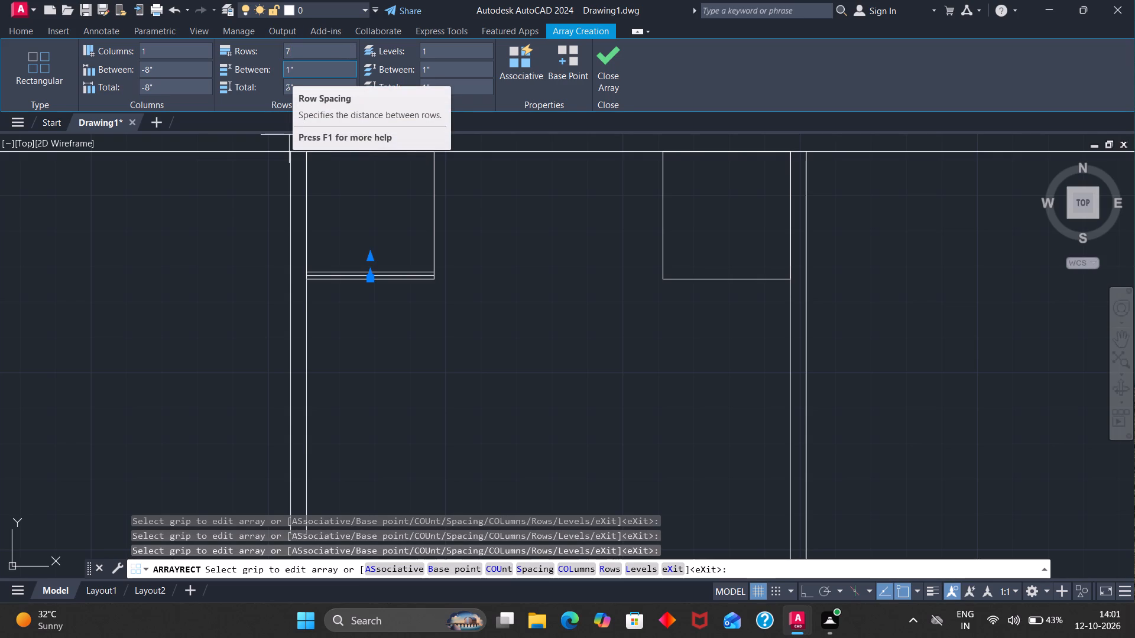
pyautogui.click(295, 71)
pyautogui.press('BackSpace')
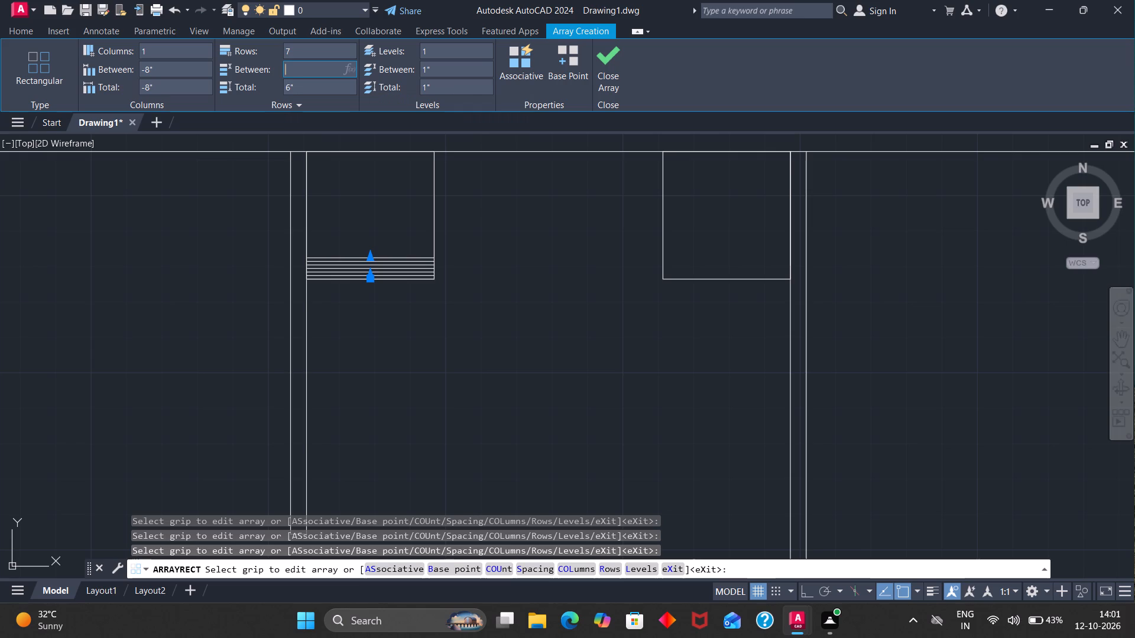
pyautogui.press('-')
pyautogui.press('8')
pyautogui.press('Return')
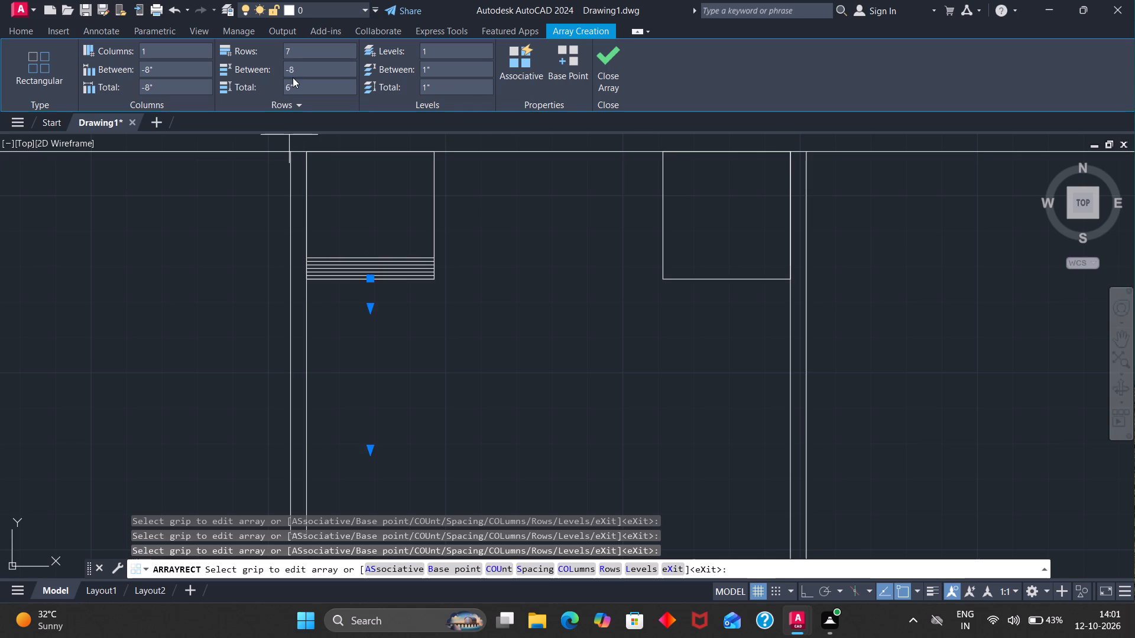
pyautogui.scroll(-3, 291, 81)
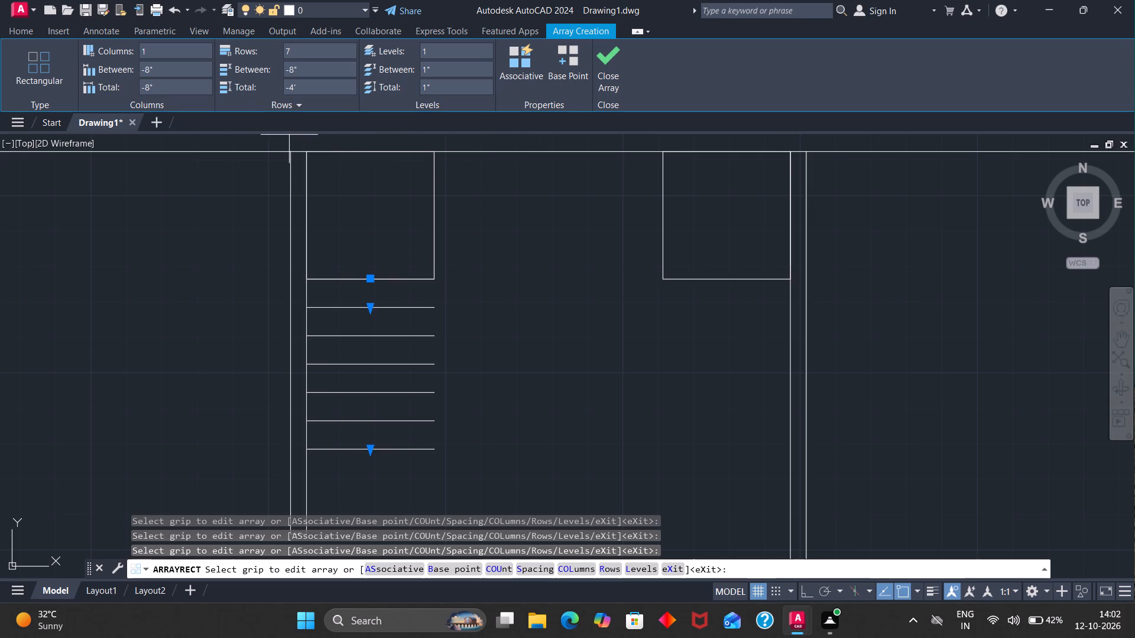
pyautogui.scroll(-2, 301, 164)
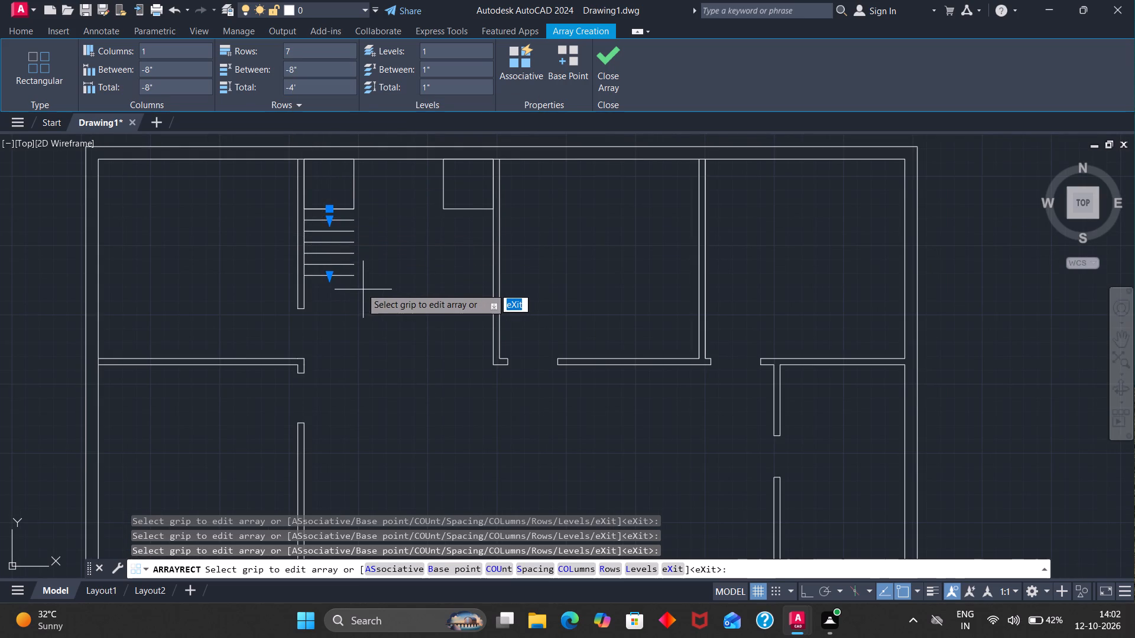
pyautogui.scroll(2, 360, 287)
pyautogui.scroll(-3, 360, 287)
pyautogui.click(427, 240)
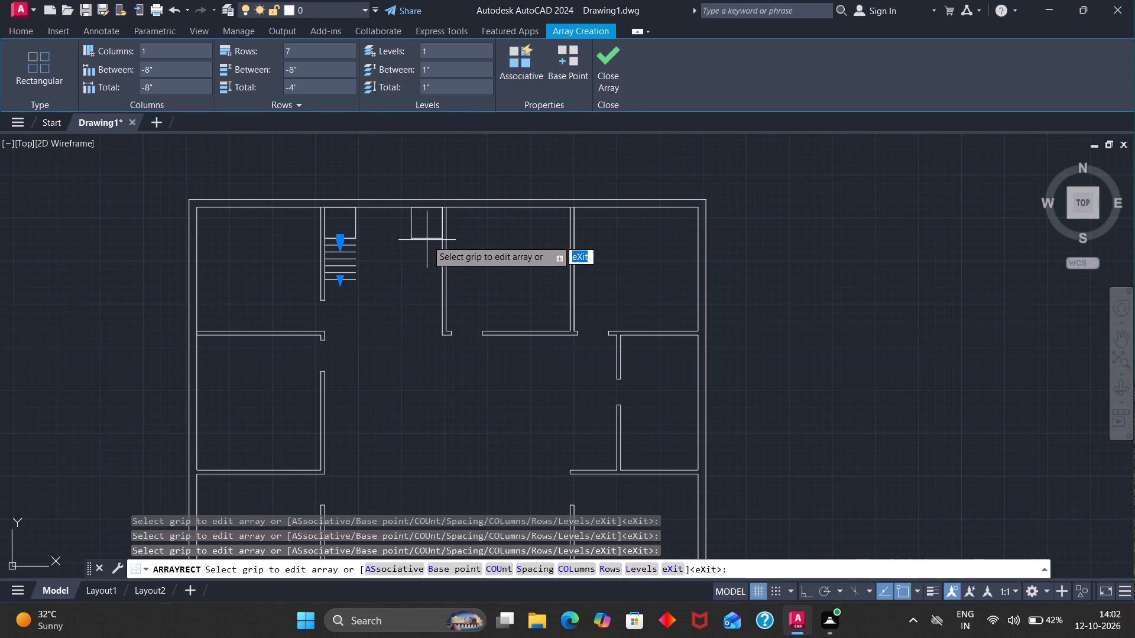
pyautogui.click(428, 237)
pyautogui.press('Escape')
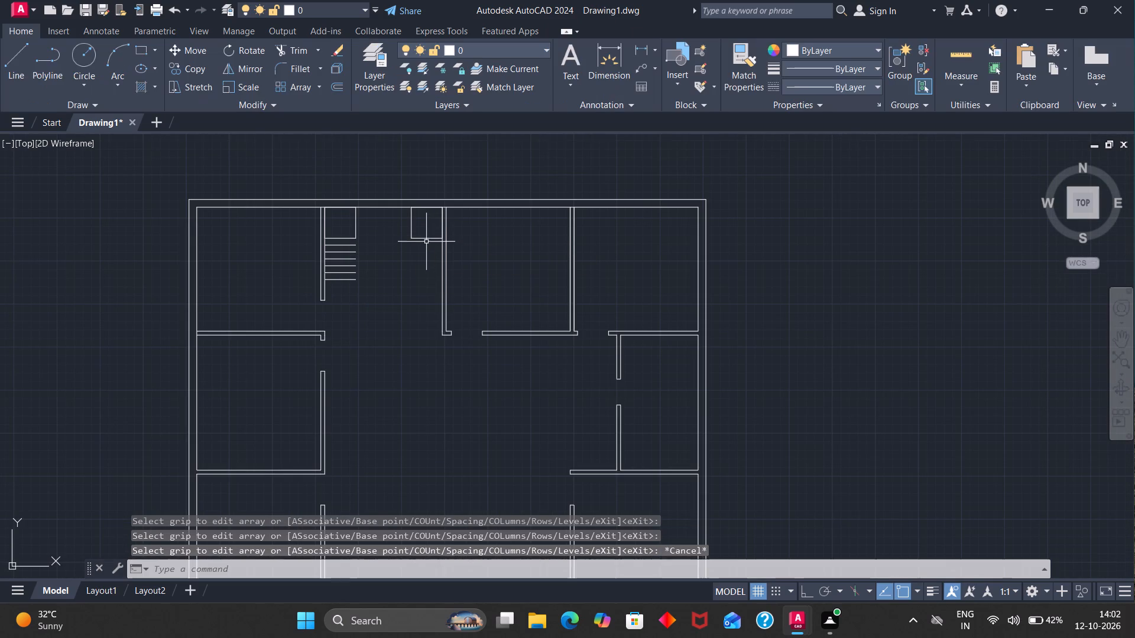
# Explode the right 3' square into separate lines.
pyautogui.click(426, 239)
pyautogui.press('x')
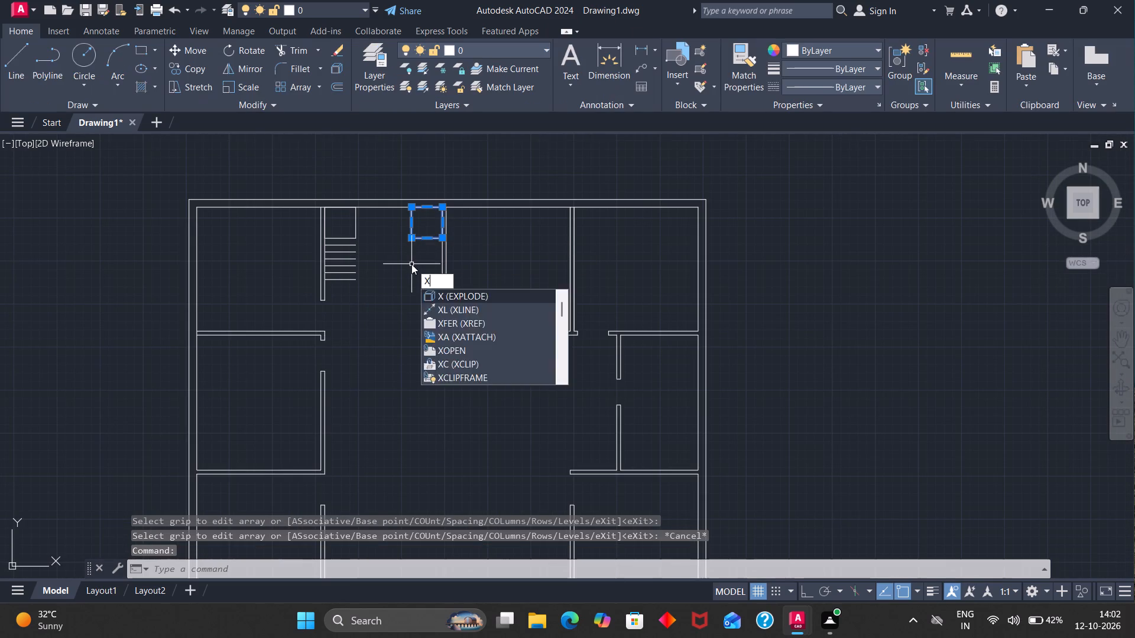
pyautogui.press('Return')
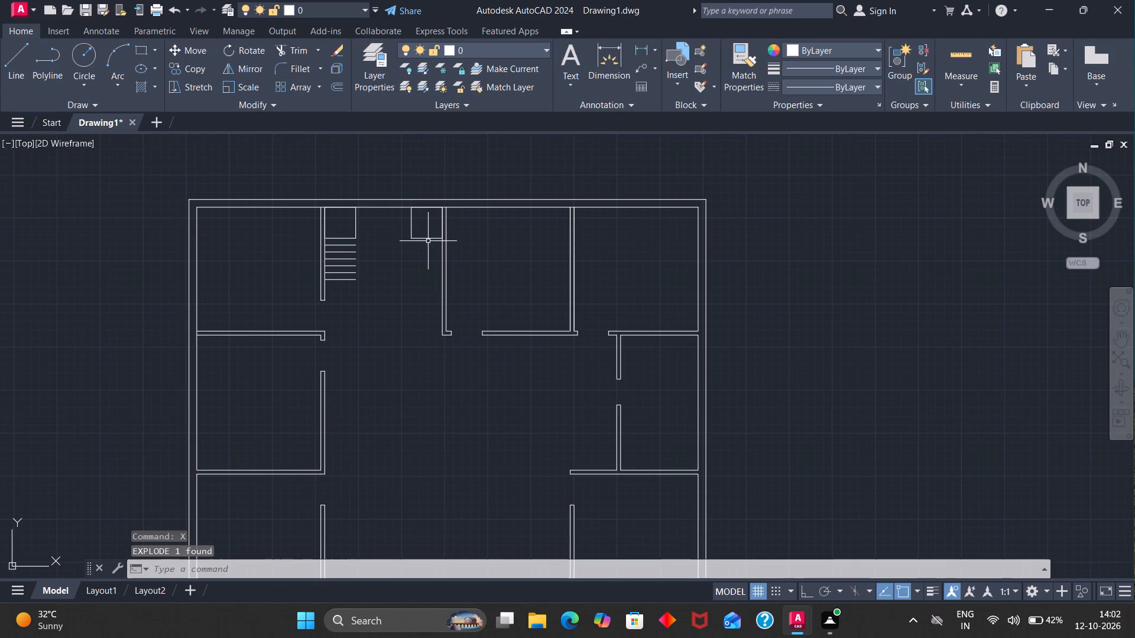
# Start a rectangular array of the right 3' square's bottom line with 1 column.
pyautogui.click(427, 238)
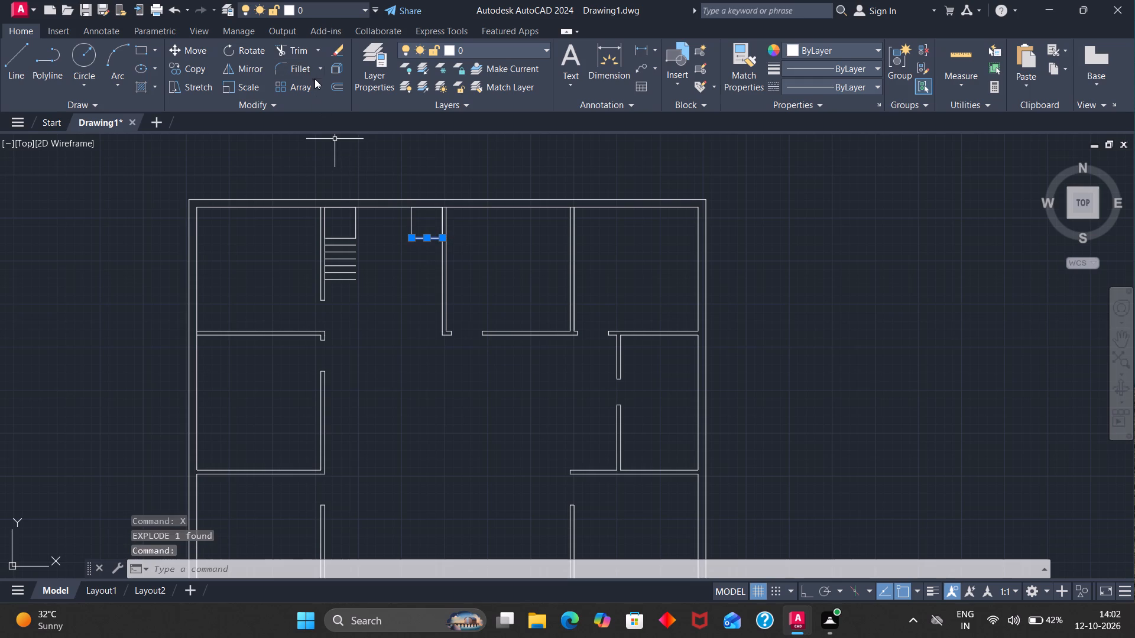
pyautogui.click(316, 83)
pyautogui.click(313, 107)
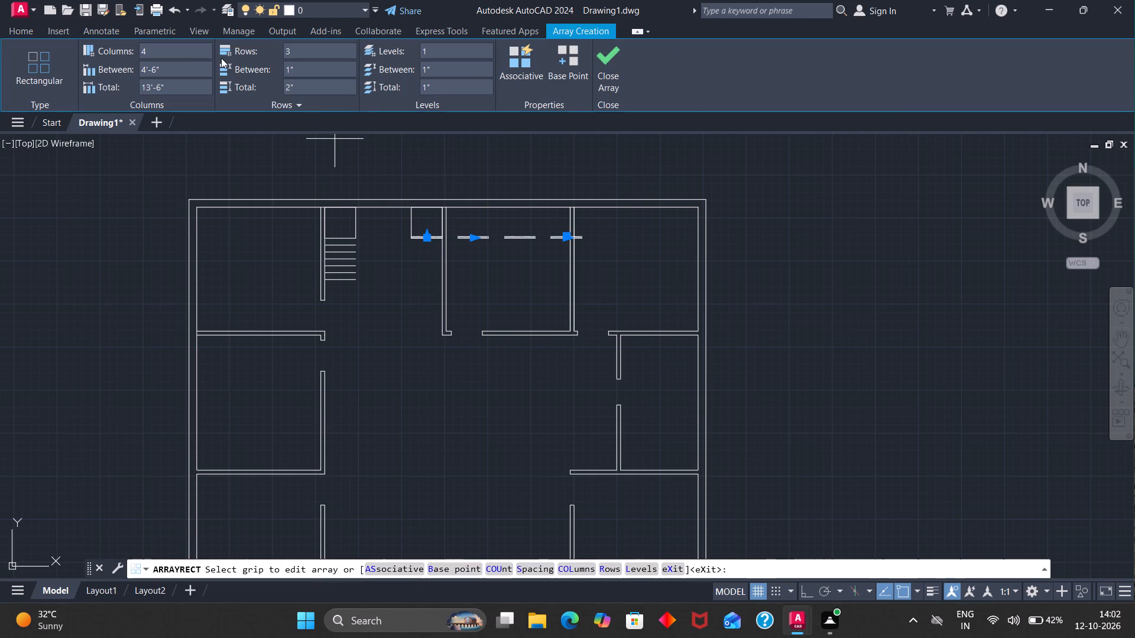
pyautogui.click(188, 54)
pyautogui.press('BackSpace')
pyautogui.press('1')
# Set the right line array to 10 rows spaced -8" apart and finish it.
pyautogui.click(304, 50)
pyautogui.click(304, 55)
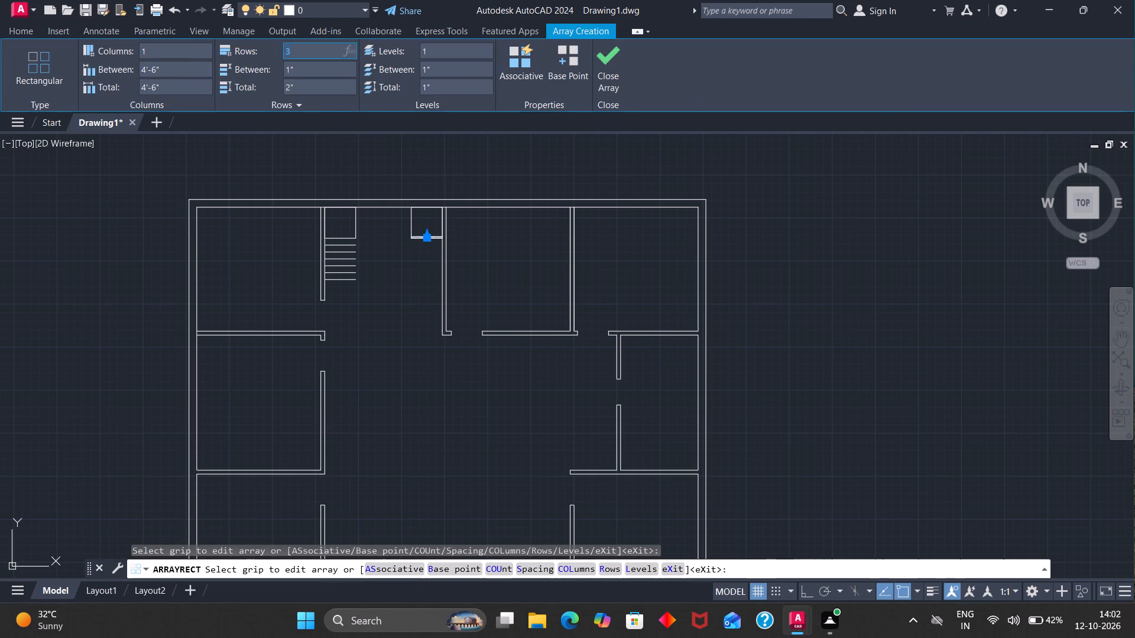
pyautogui.press('BackSpace')
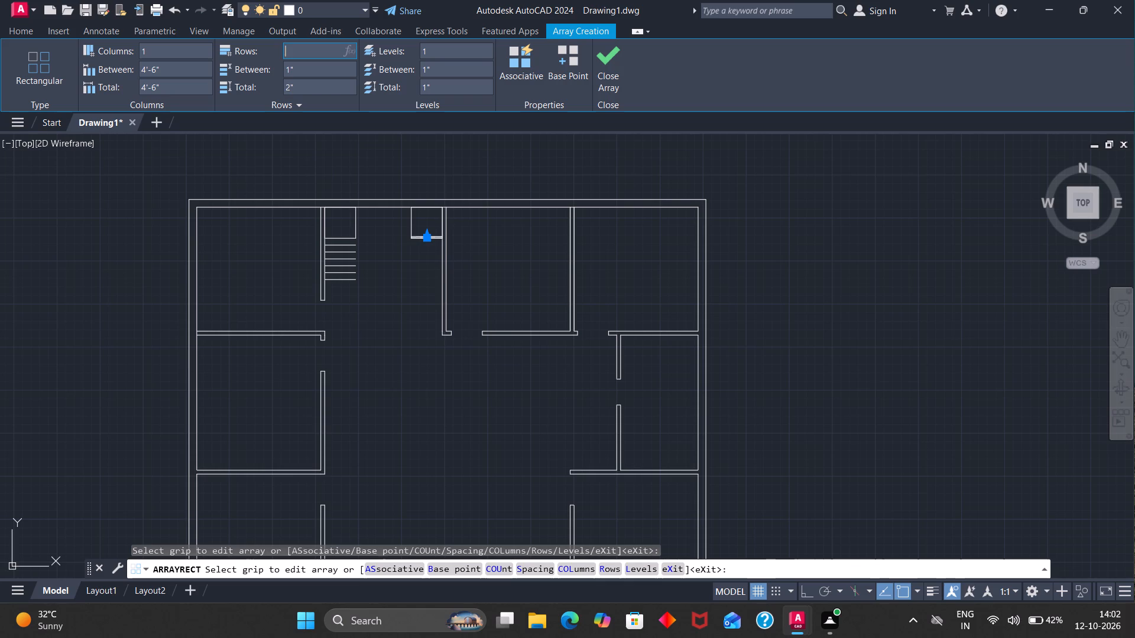
pyautogui.press('1')
pyautogui.press('0')
pyautogui.click(303, 66)
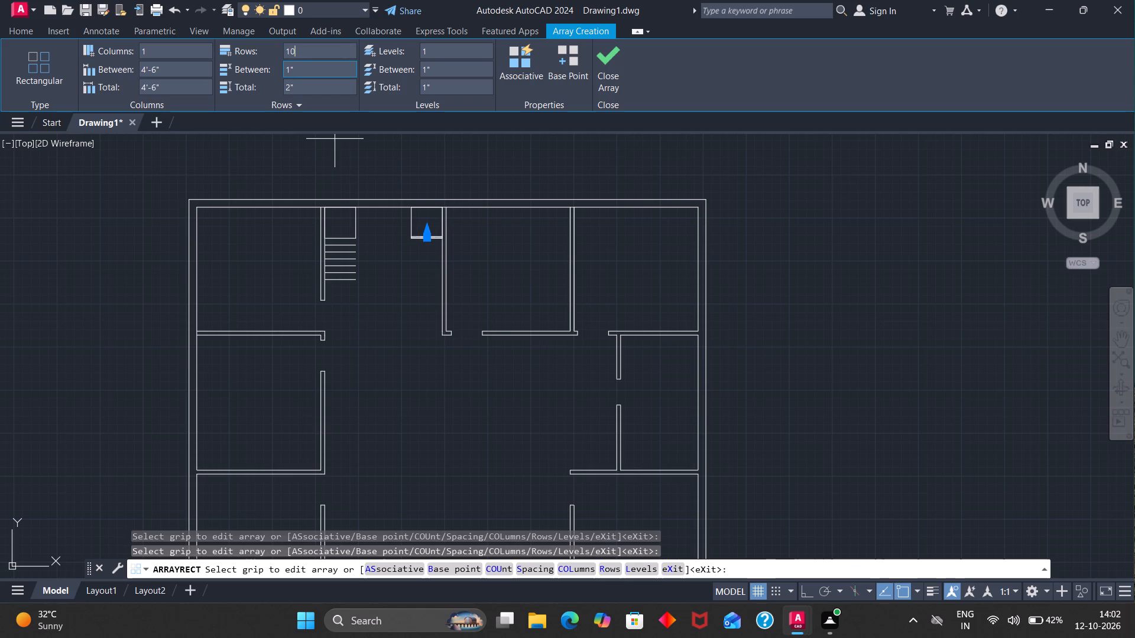
pyautogui.click(302, 71)
pyautogui.press('BackSpace')
pyautogui.press('-')
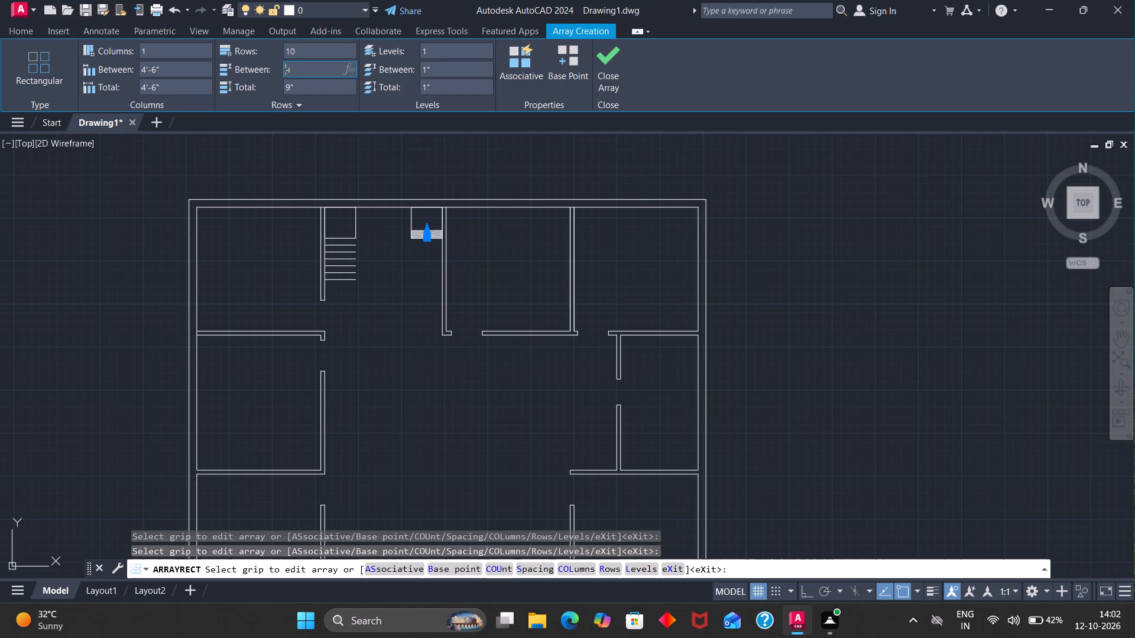
pyautogui.press('8')
pyautogui.press('Return')
pyautogui.scroll(-1, 301, 72)
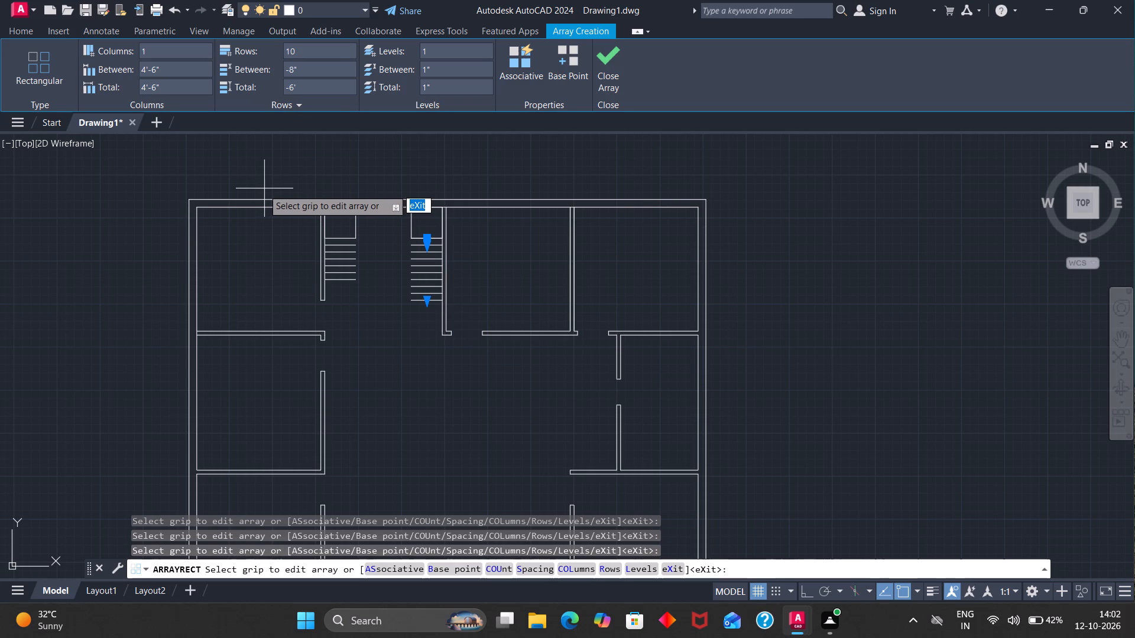
pyautogui.press('Escape')
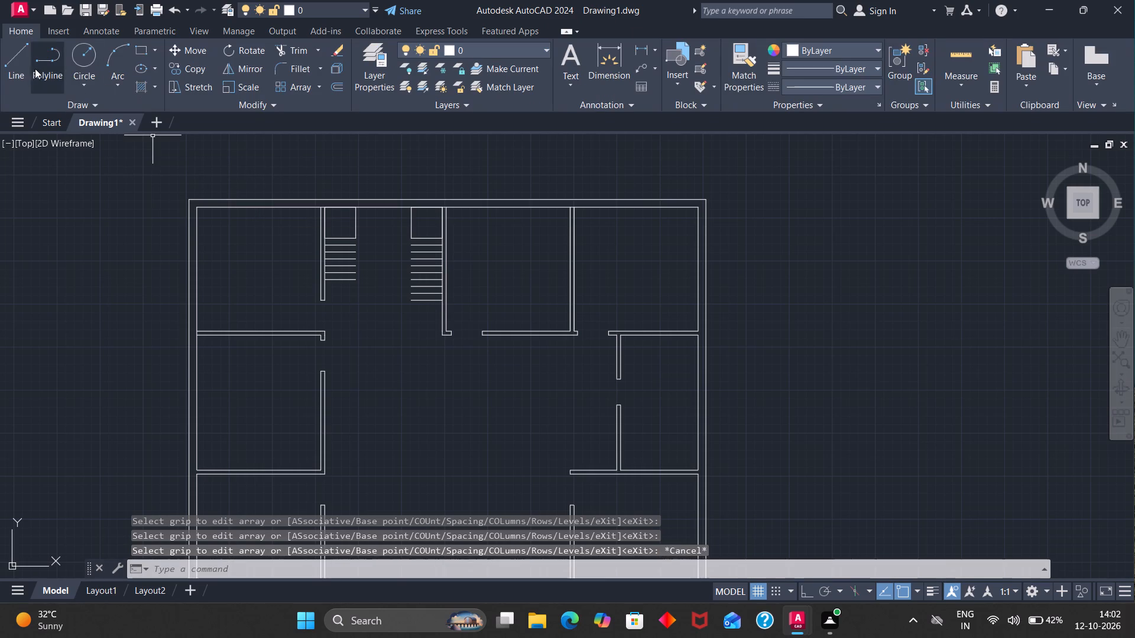
# Trim the inner partition wall line between the left stair's tread lines, from the 3' square down to the last tread.
pyautogui.click(21, 60)
pyautogui.scroll(4, 332, 239)
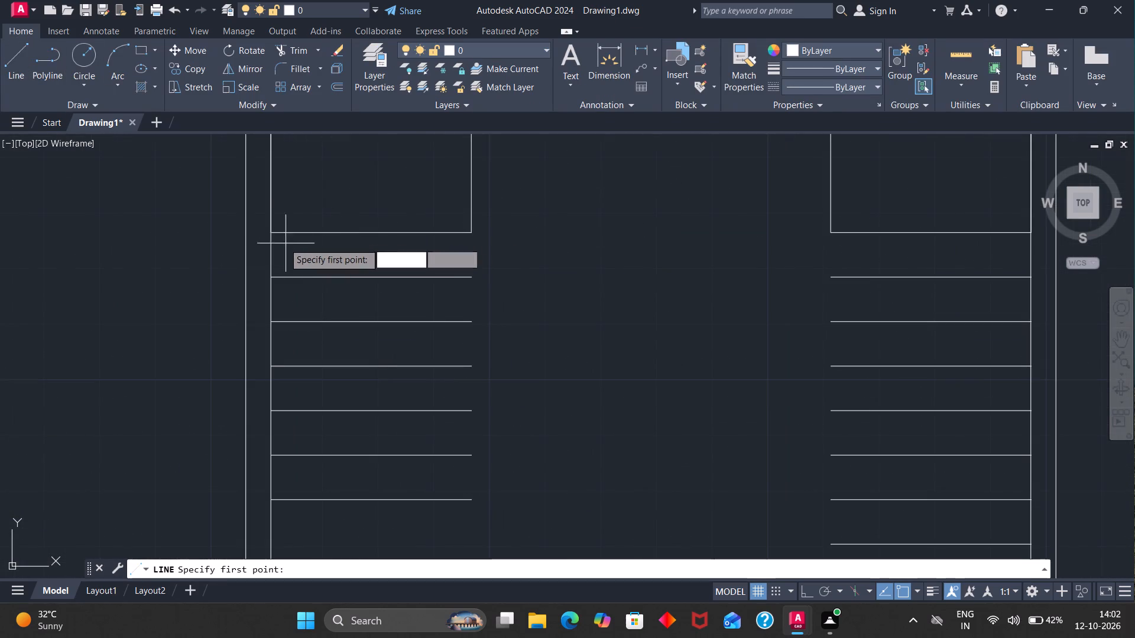
pyautogui.click(289, 54)
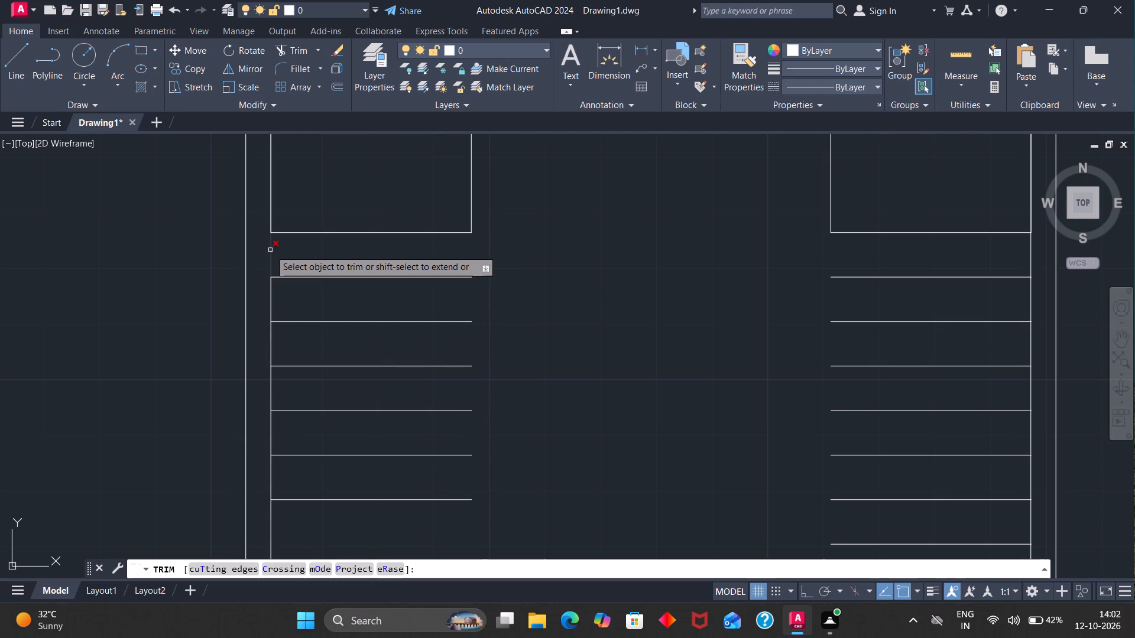
pyautogui.click(270, 250)
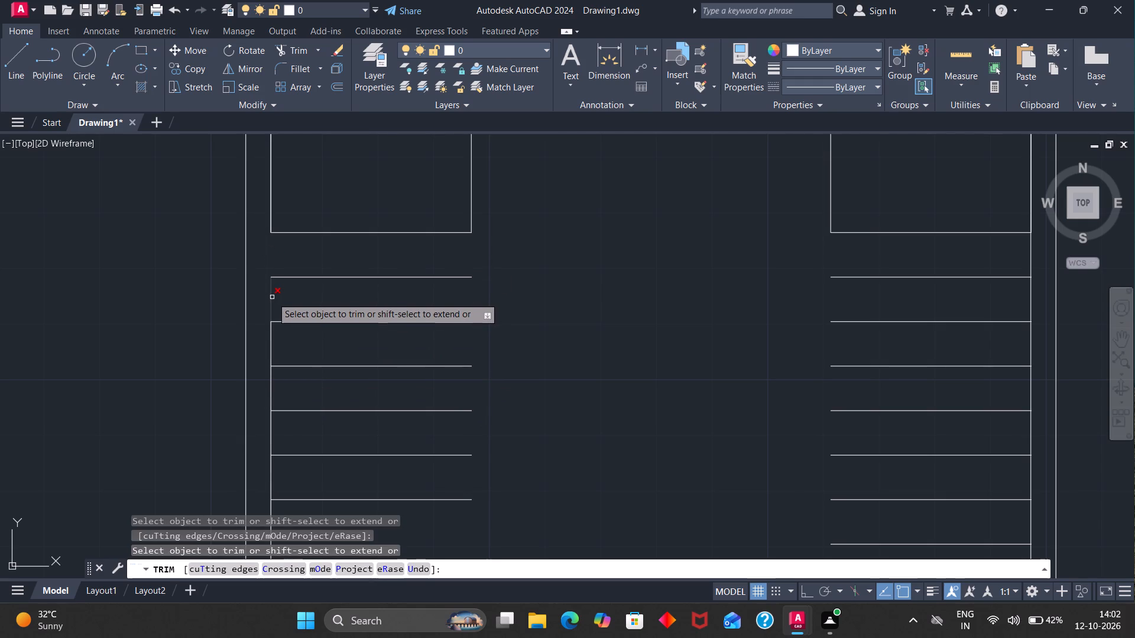
pyautogui.click(272, 297)
pyautogui.click(273, 349)
pyautogui.click(271, 380)
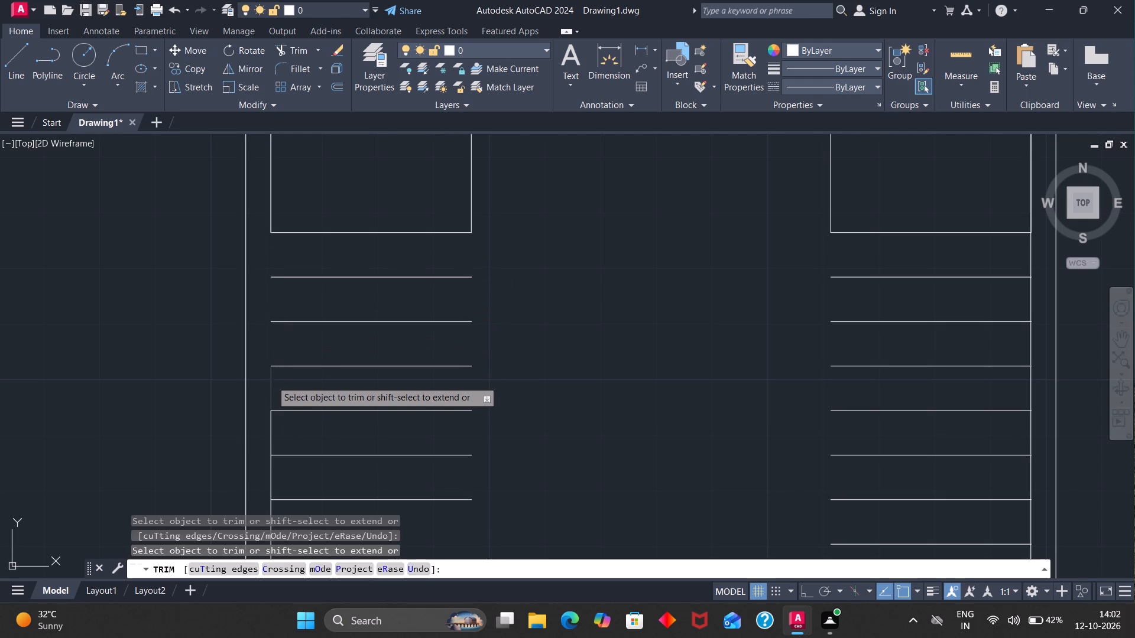
pyautogui.click(273, 424)
pyautogui.click(270, 429)
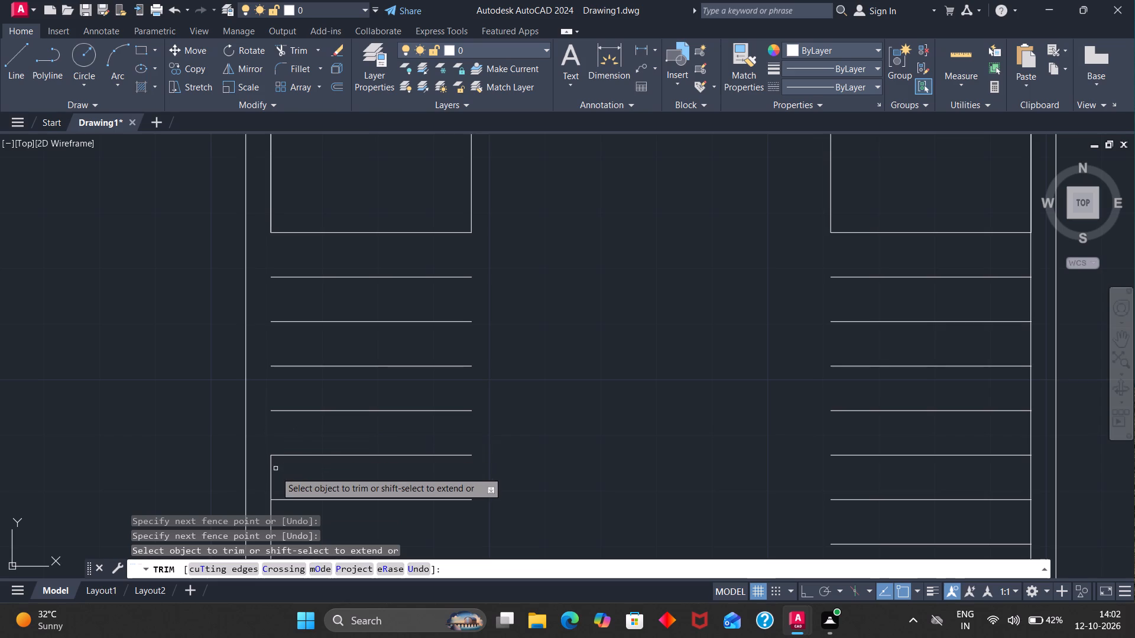
pyautogui.moveTo(273, 473); pyautogui.dragTo(265, 473)
pyautogui.scroll(-2, 277, 502)
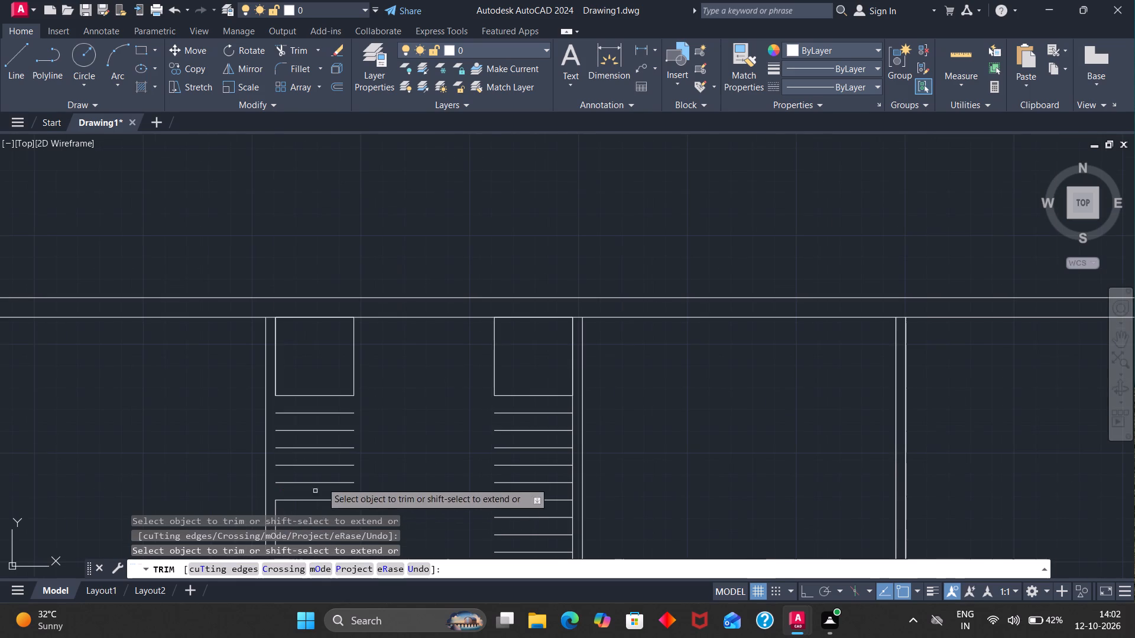
# Trim the inner partition wall line between the right stair's tread lines, from the 3' square down to the last tread.
pyautogui.scroll(3, 580, 409)
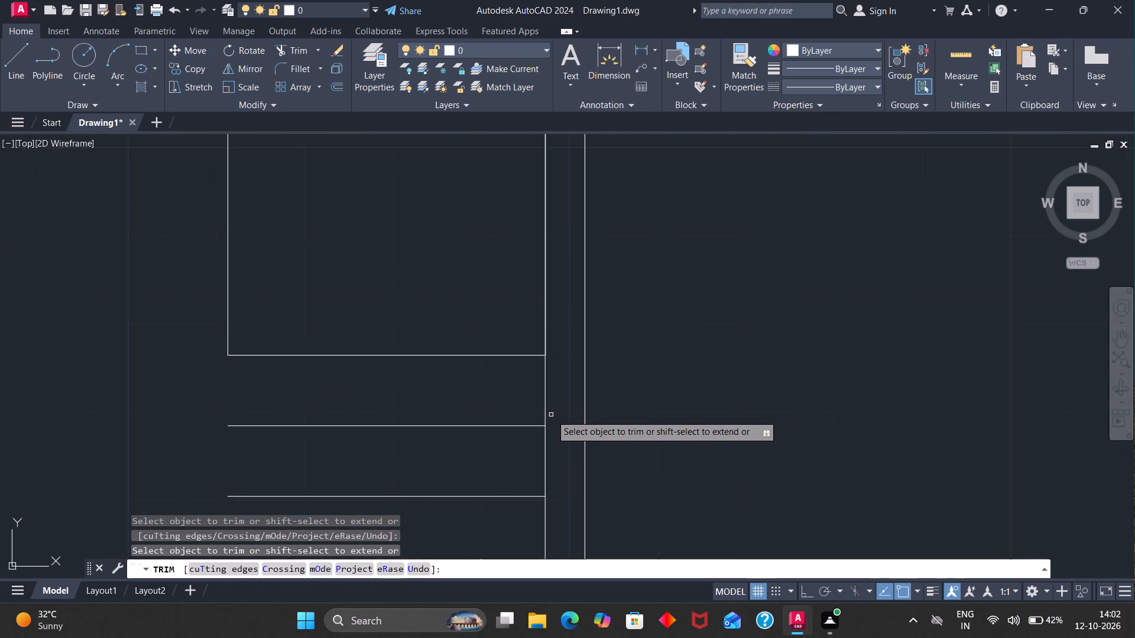
pyautogui.scroll(-2, 551, 415)
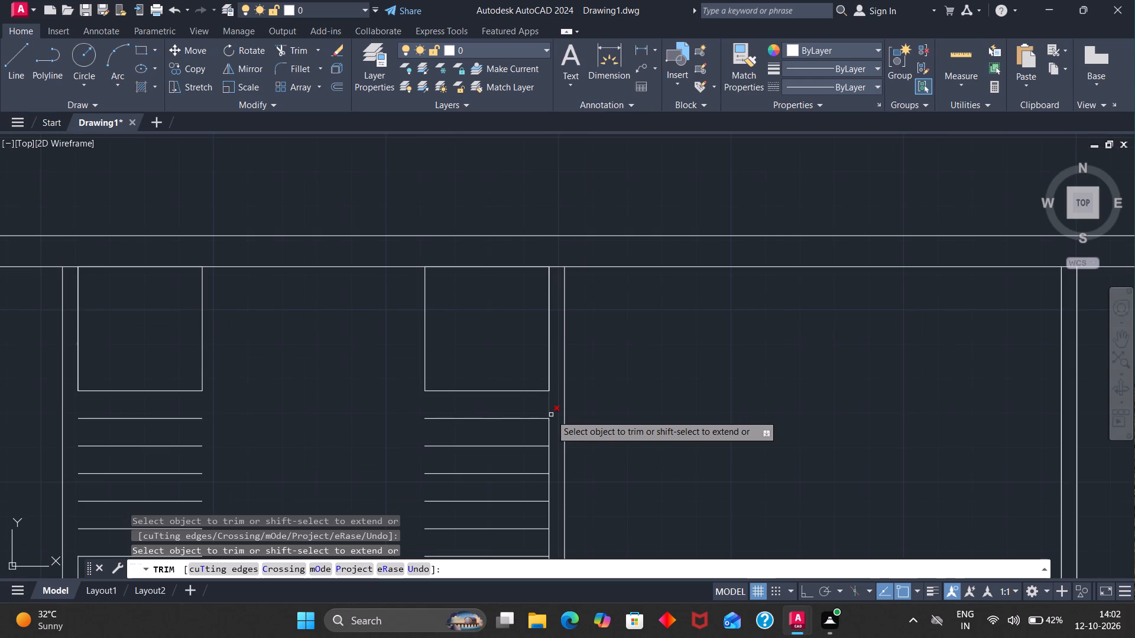
pyautogui.click(547, 409)
pyautogui.click(549, 432)
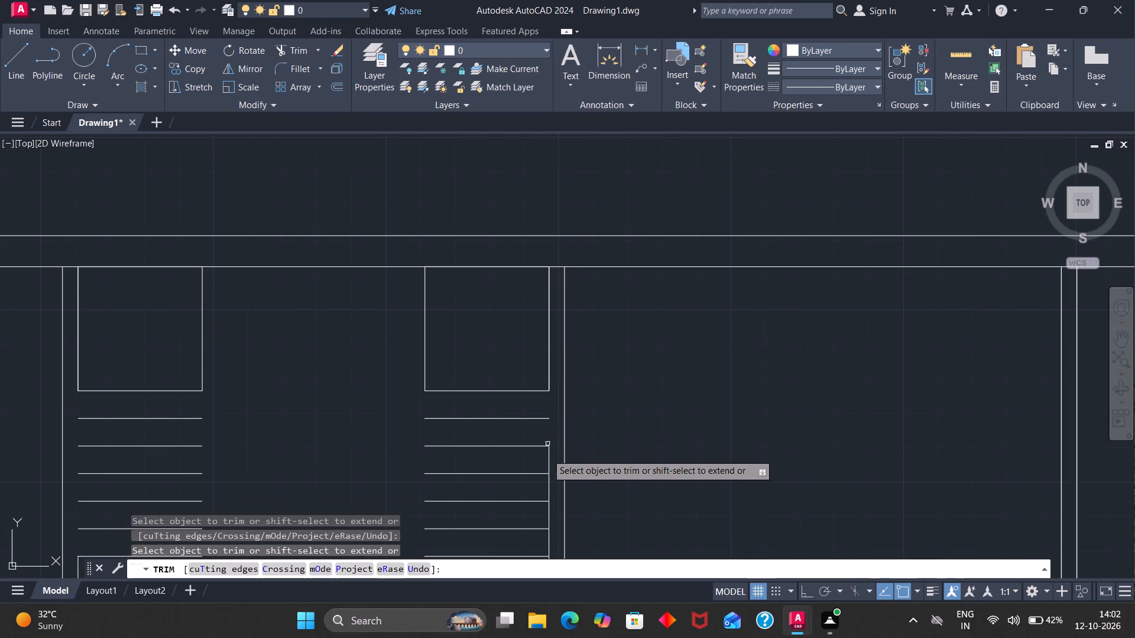
pyautogui.click(550, 463)
pyautogui.click(547, 489)
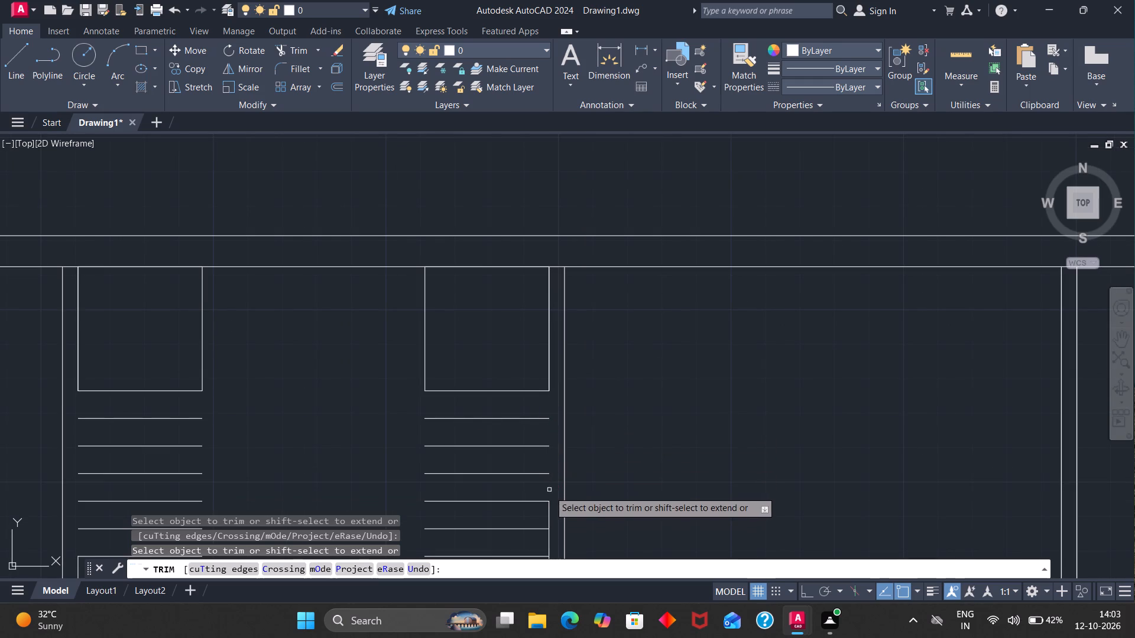
pyautogui.click(549, 514)
pyautogui.scroll(-2, 549, 513)
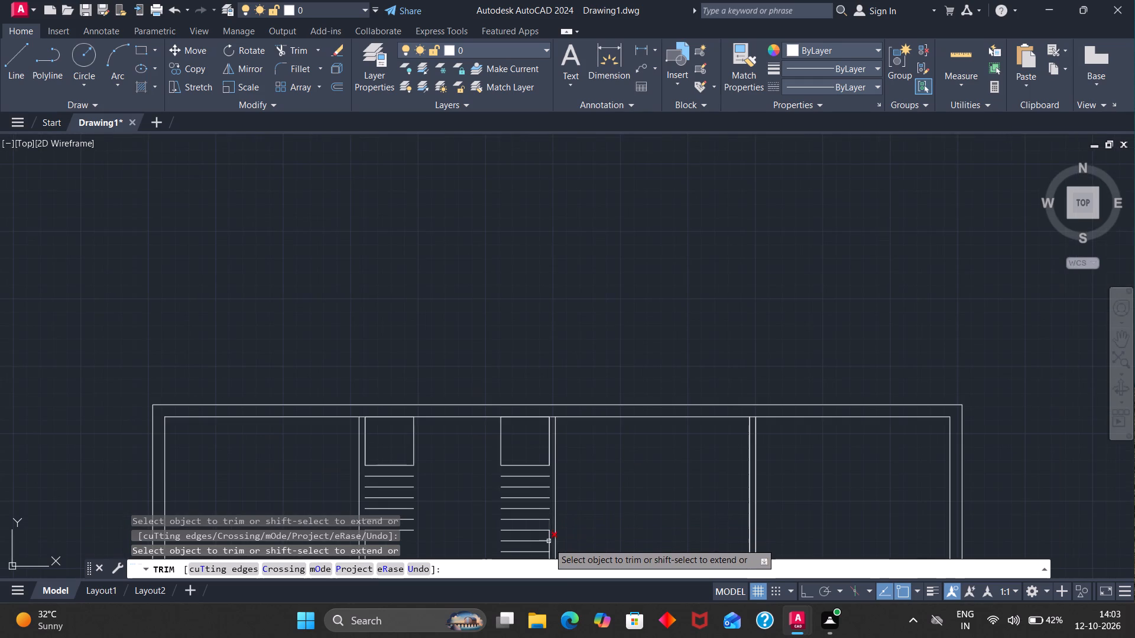
pyautogui.scroll(-2, 549, 542)
pyautogui.scroll(4, 546, 552)
pyautogui.moveTo(560, 517); pyautogui.dragTo(560, 517)
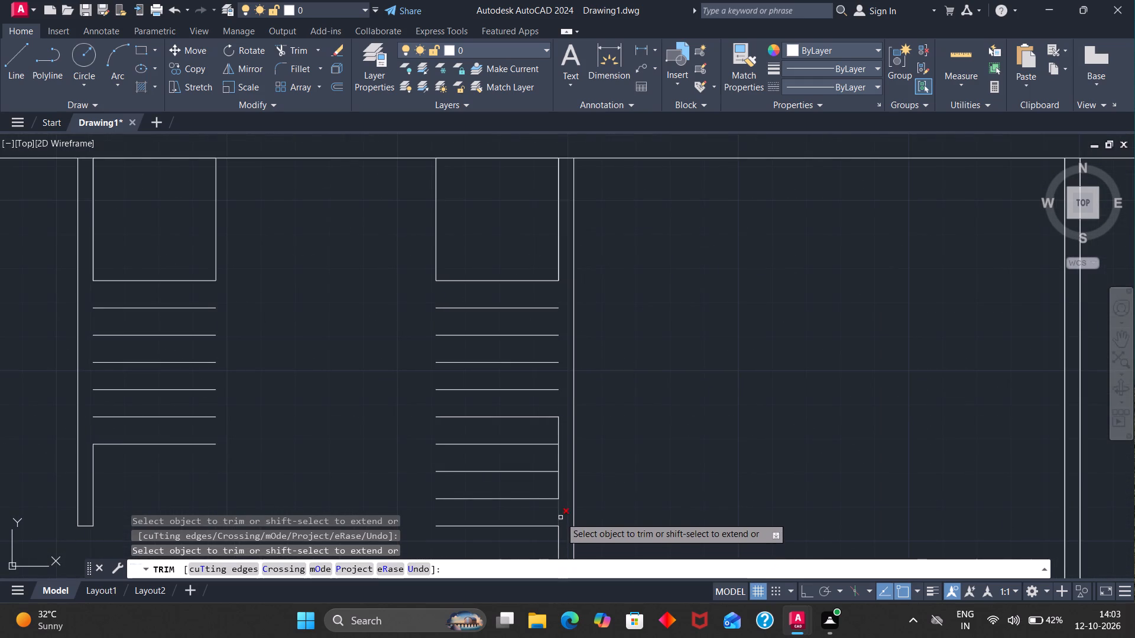
pyautogui.moveTo(560, 517); pyautogui.dragTo(555, 515)
pyautogui.click(560, 490)
pyautogui.click(557, 460)
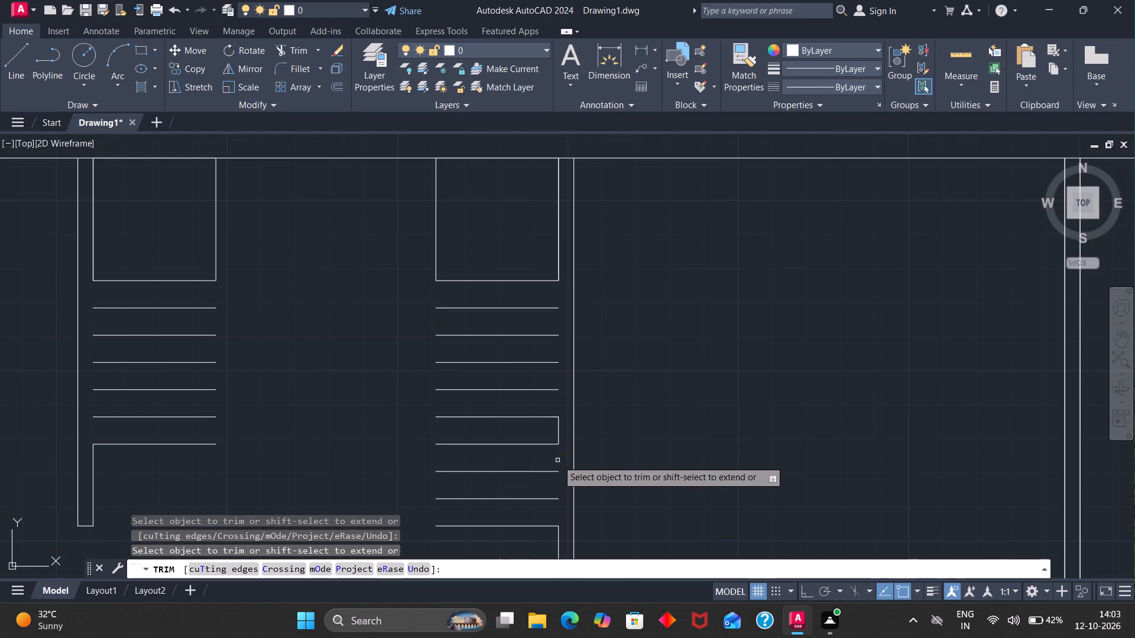
pyautogui.click(560, 437)
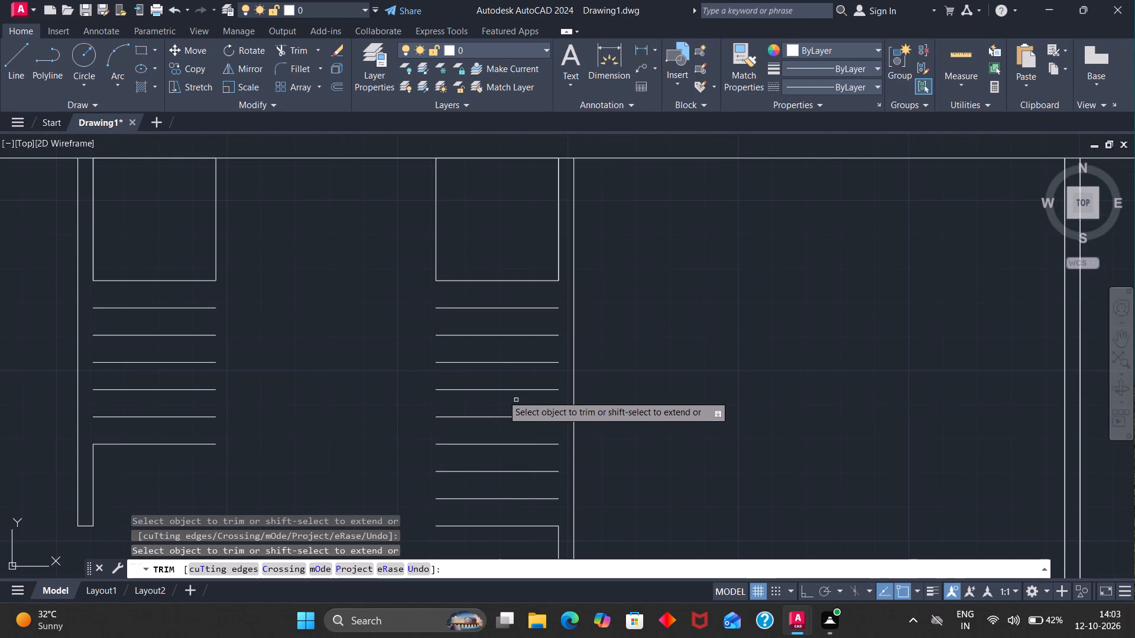
# Draw vertical lines along both sides of the left stair, from the 3' square's bottom corners to the last tread's ends.
pyautogui.click(24, 70)
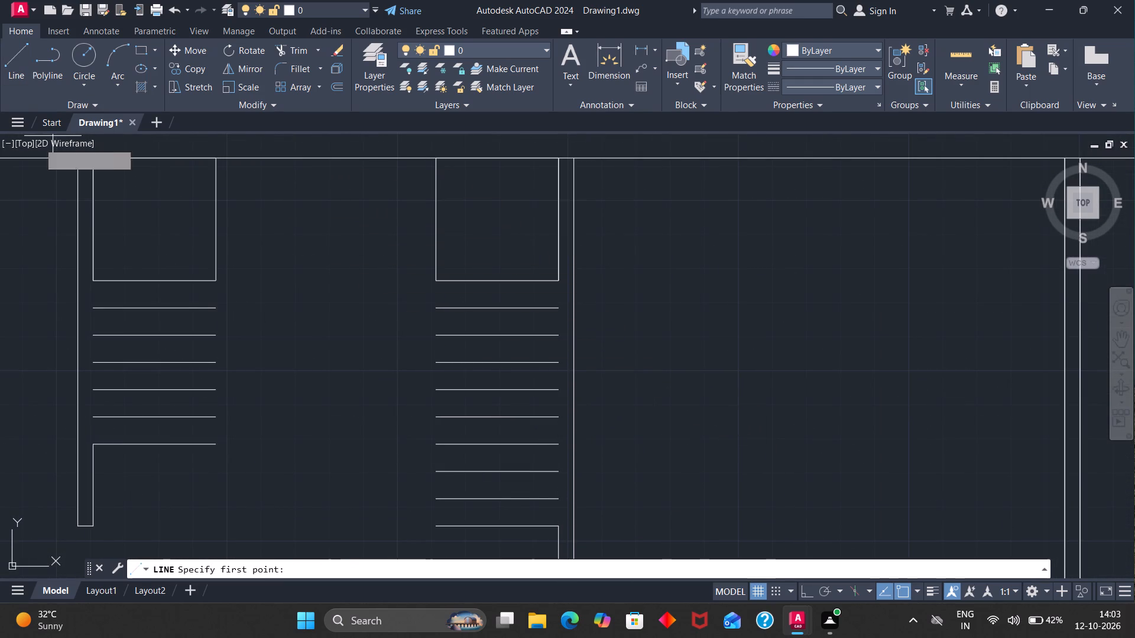
pyautogui.click(96, 278)
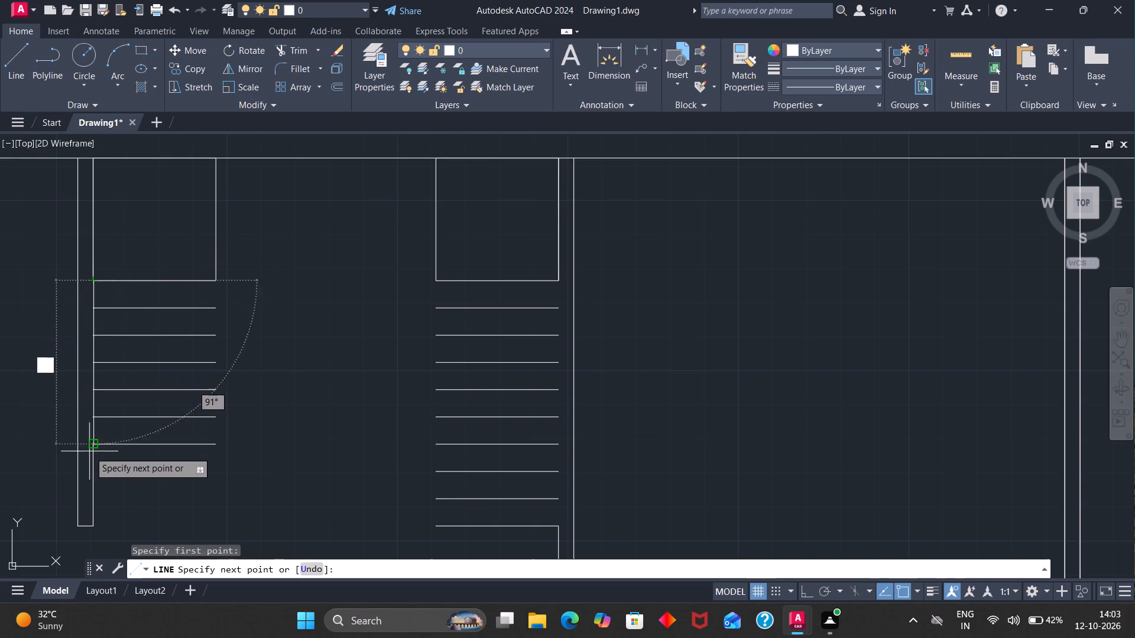
pyautogui.click(92, 448)
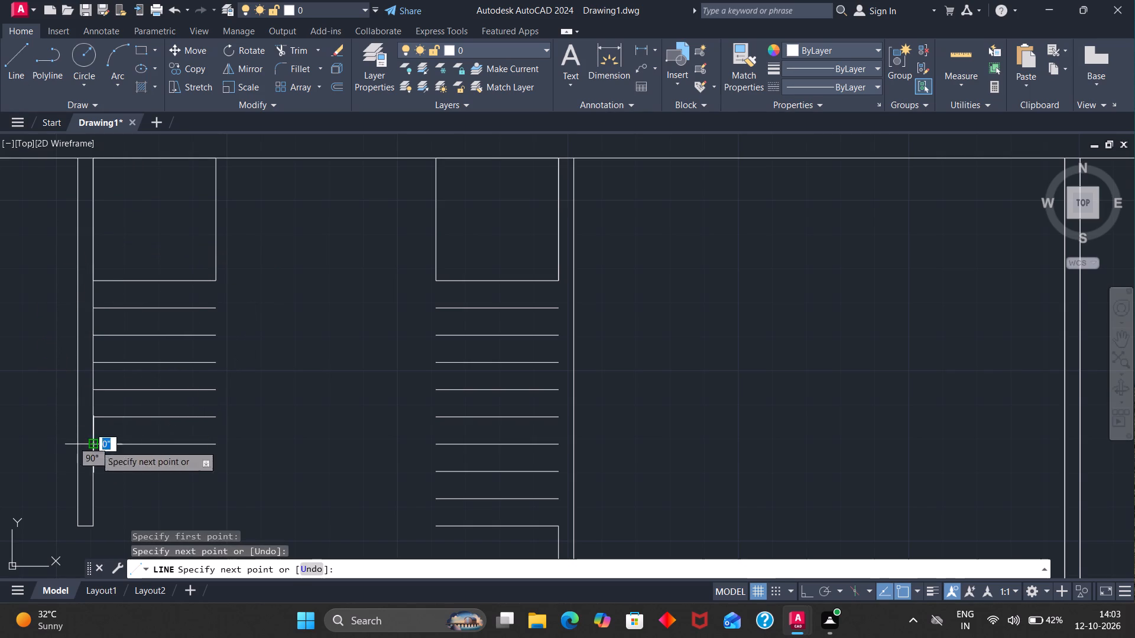
pyautogui.press('Escape')
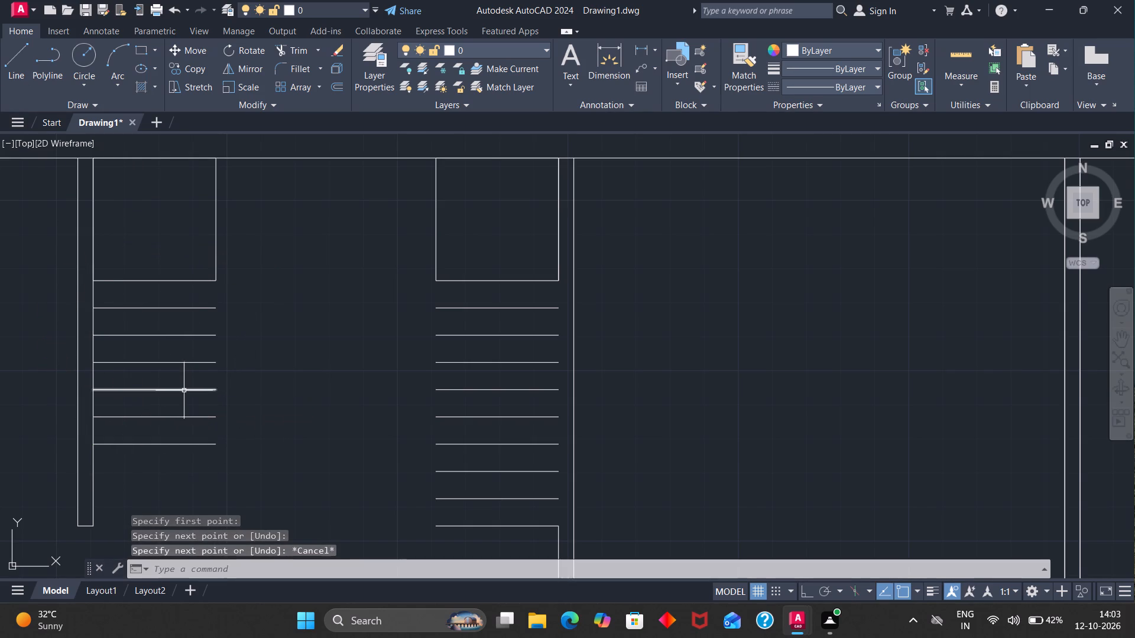
pyautogui.press('space')
pyautogui.click(214, 280)
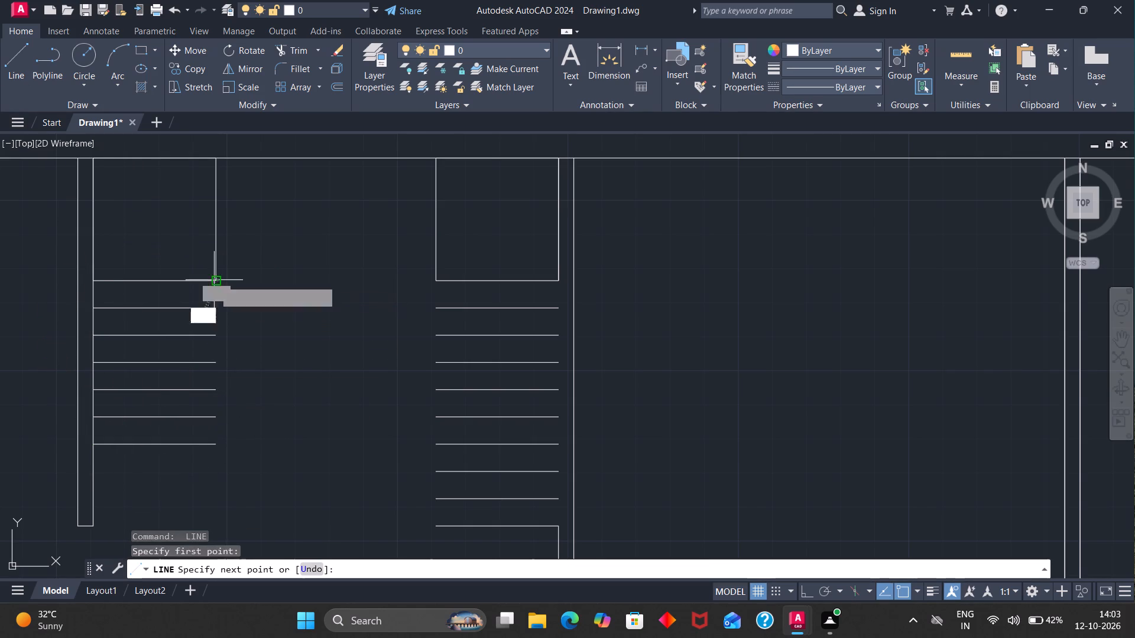
pyautogui.click(216, 447)
pyautogui.press('space')
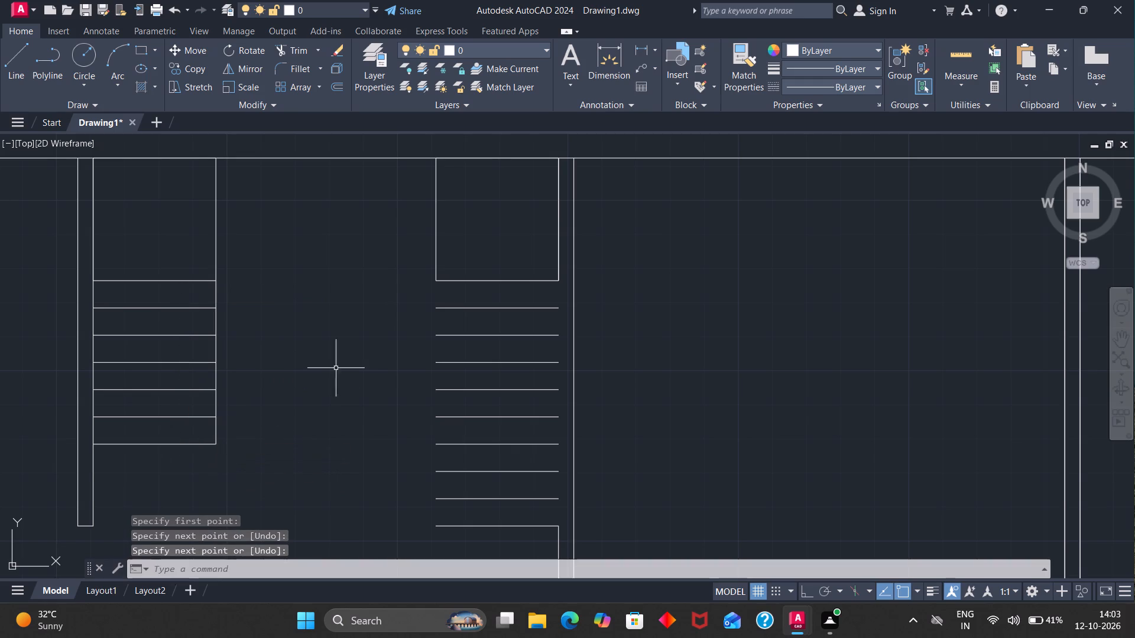
# Draw vertical lines along both sides of the right stair, from the 3' square's bottom corners to the last tread's ends.
pyautogui.press('space')
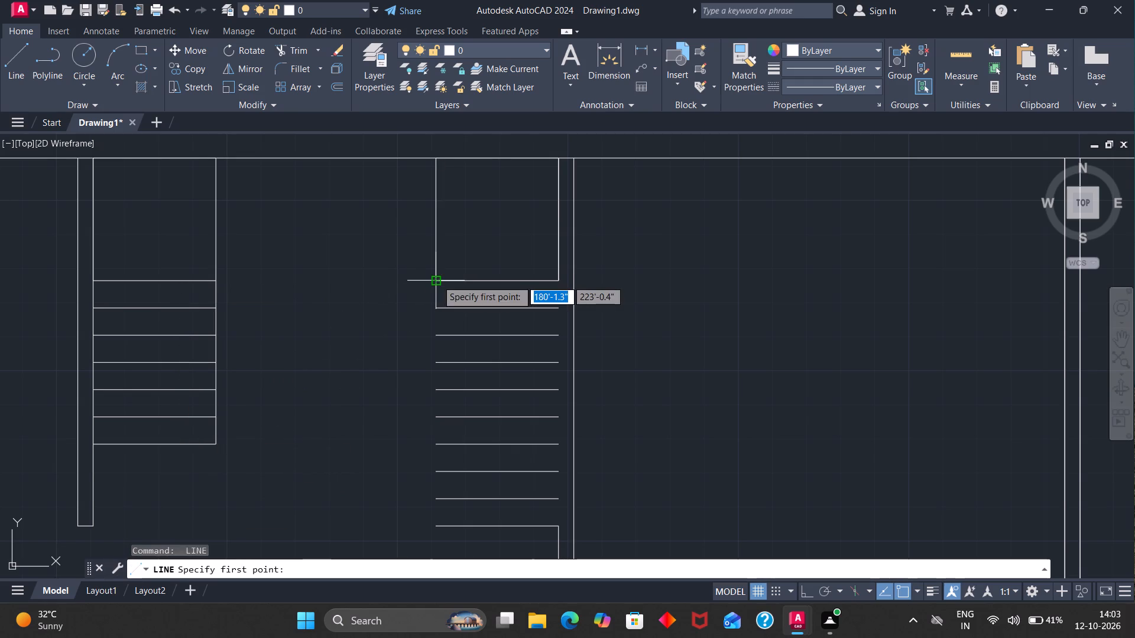
pyautogui.click(437, 280)
pyautogui.click(433, 528)
pyautogui.press('space')
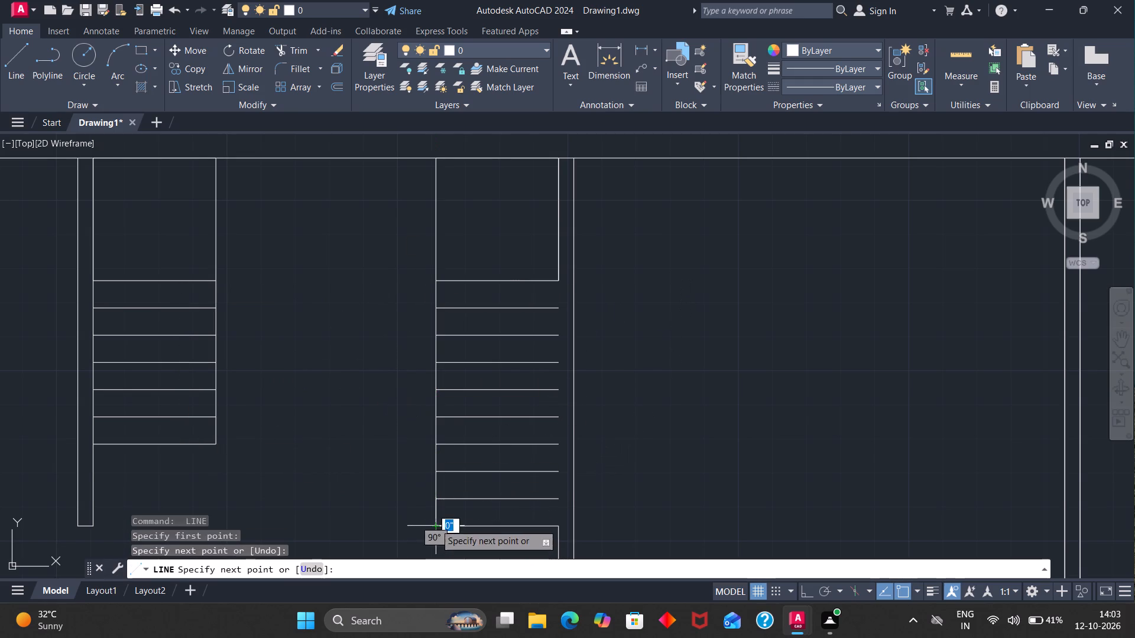
pyautogui.press('space')
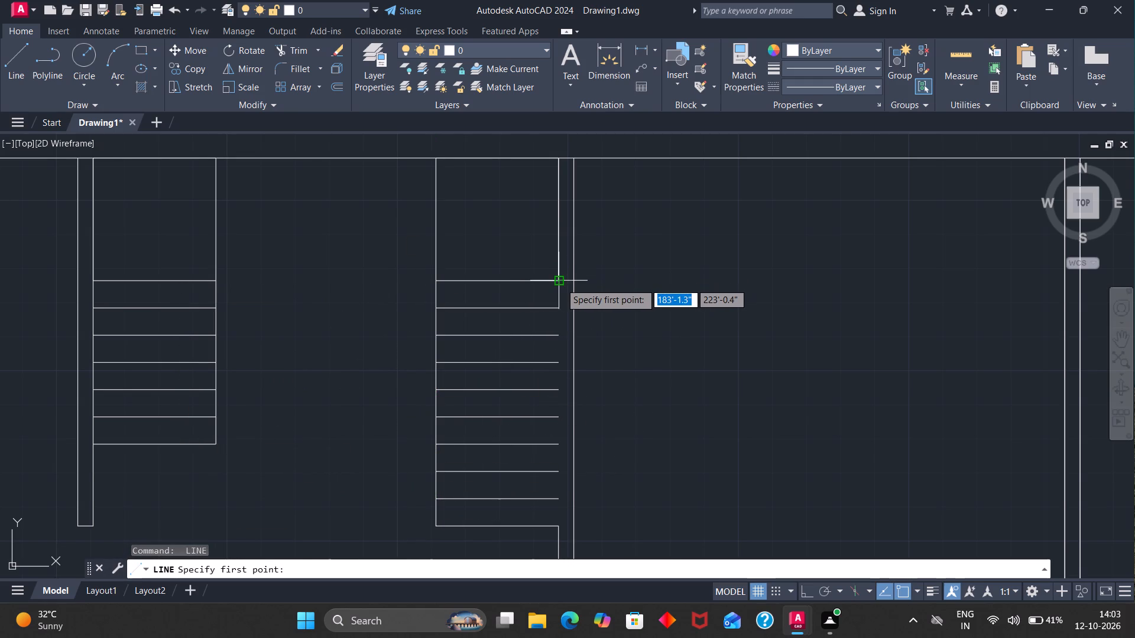
pyautogui.click(560, 283)
pyautogui.click(559, 528)
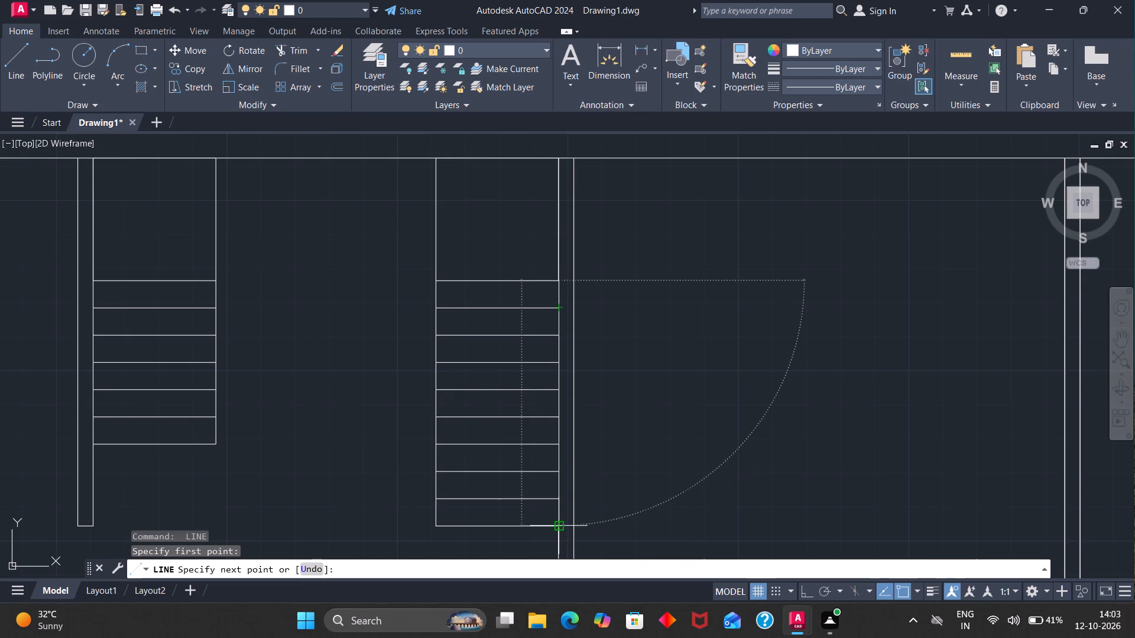
pyautogui.press('Escape')
pyautogui.scroll(-3, 543, 520)
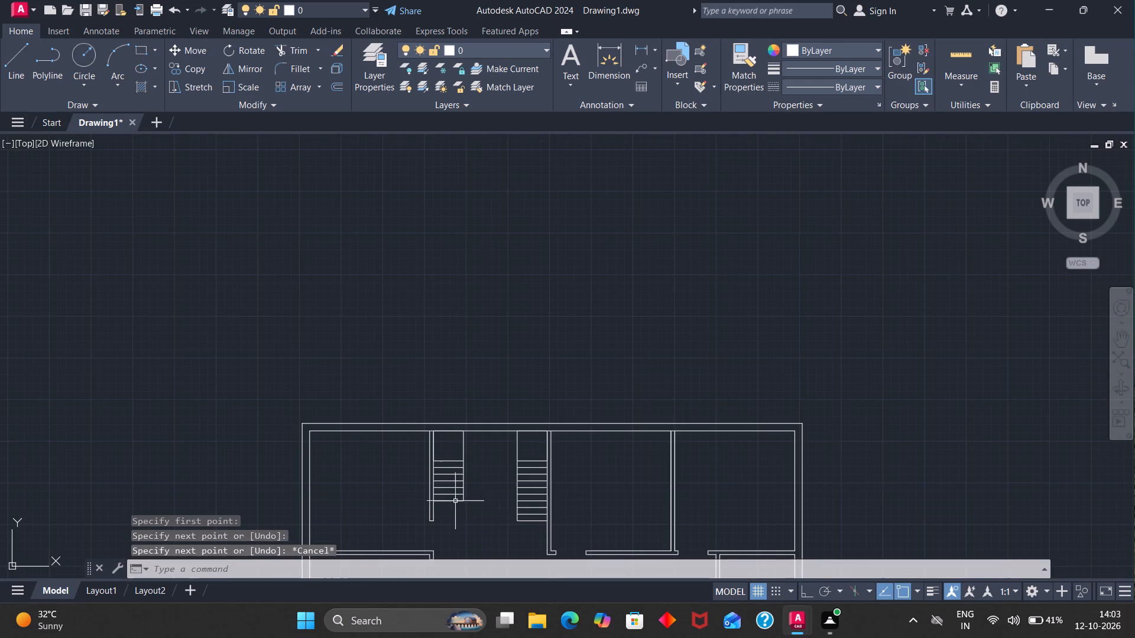
# Start a rectangular array of the left 3' square's right side line with 1 row.
pyautogui.scroll(2, 472, 471)
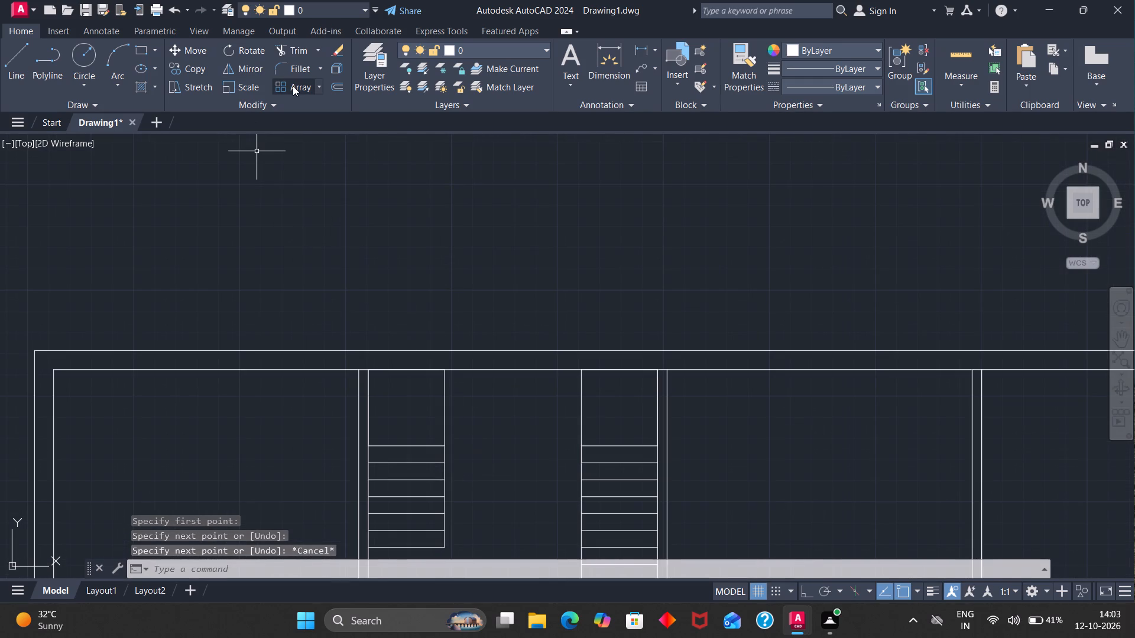
pyautogui.click(293, 86)
pyautogui.click(309, 84)
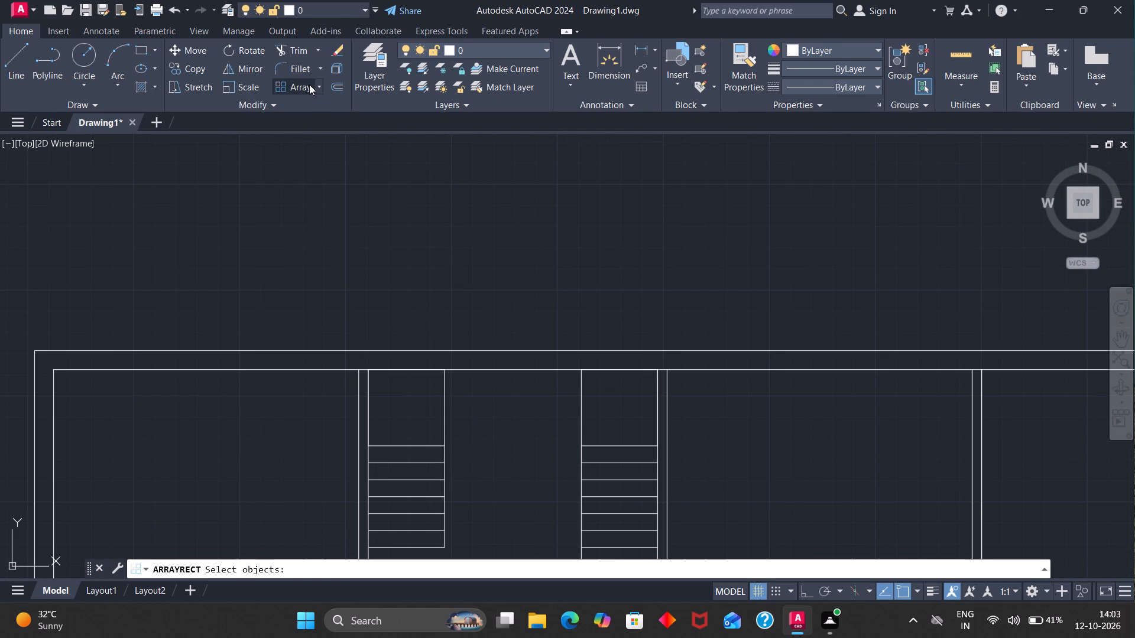
pyautogui.click(317, 87)
pyautogui.click(313, 112)
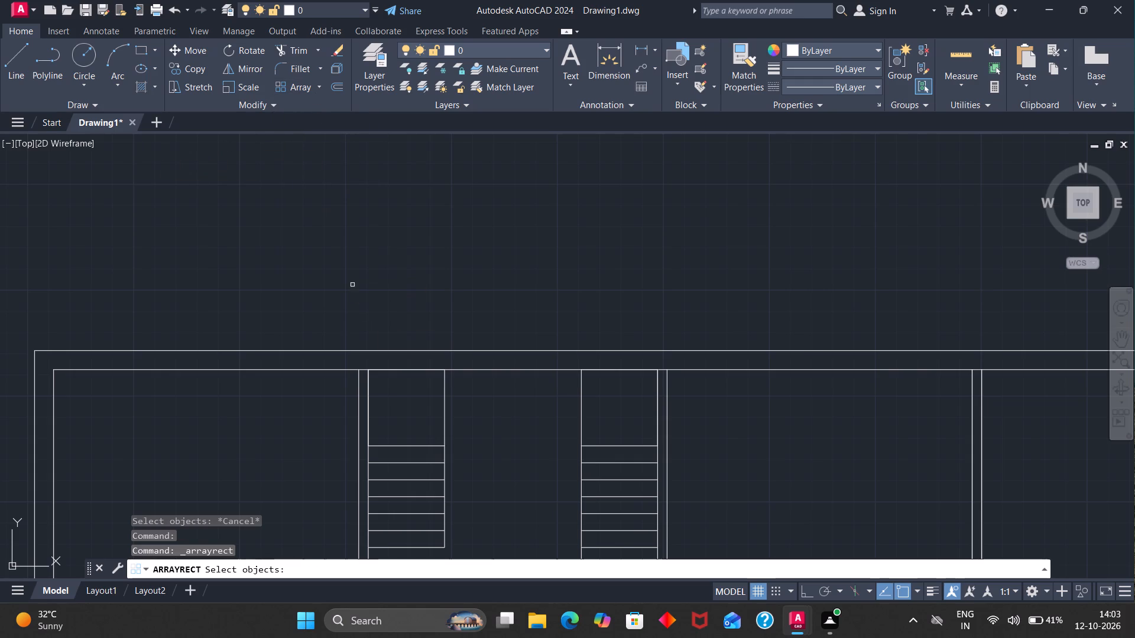
pyautogui.click(445, 407)
pyautogui.click(315, 82)
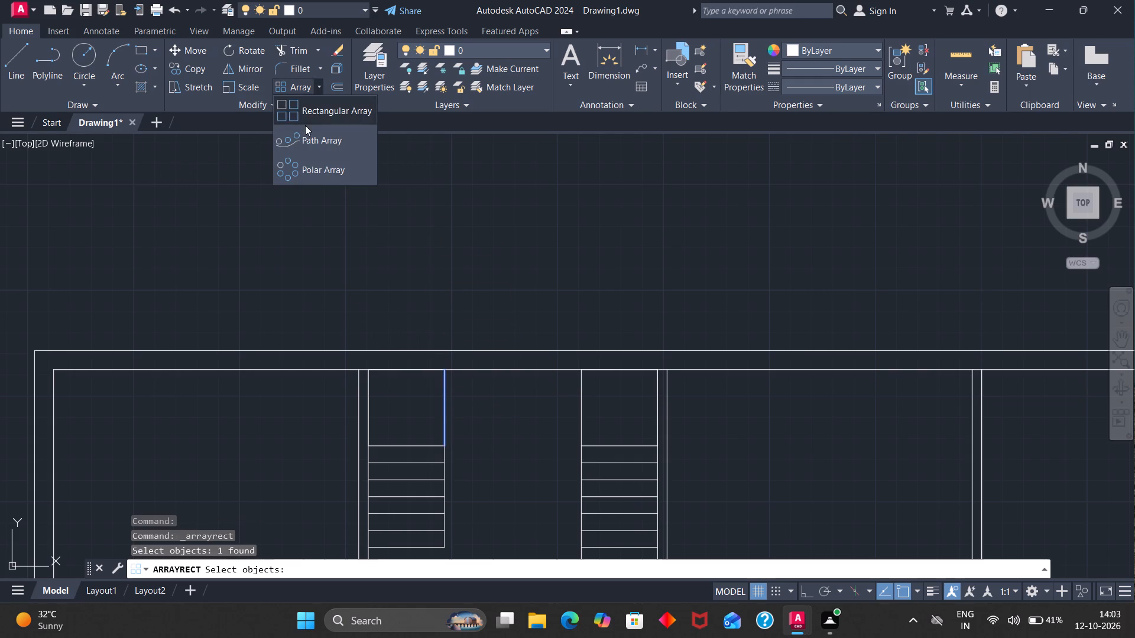
pyautogui.click(307, 116)
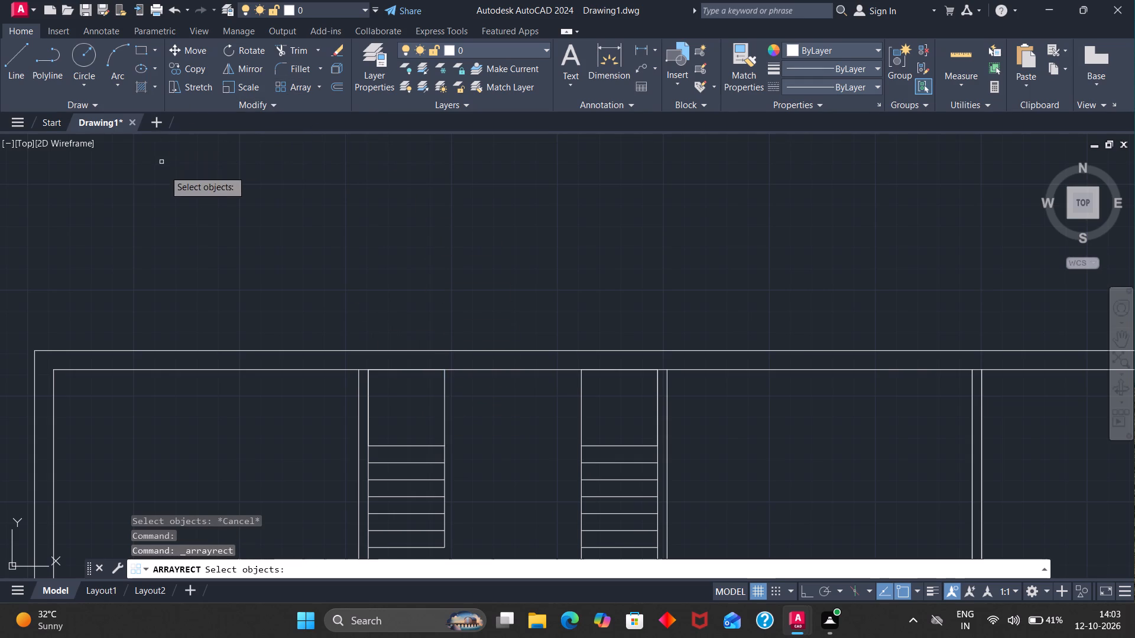
pyautogui.click(443, 407)
pyautogui.press('space')
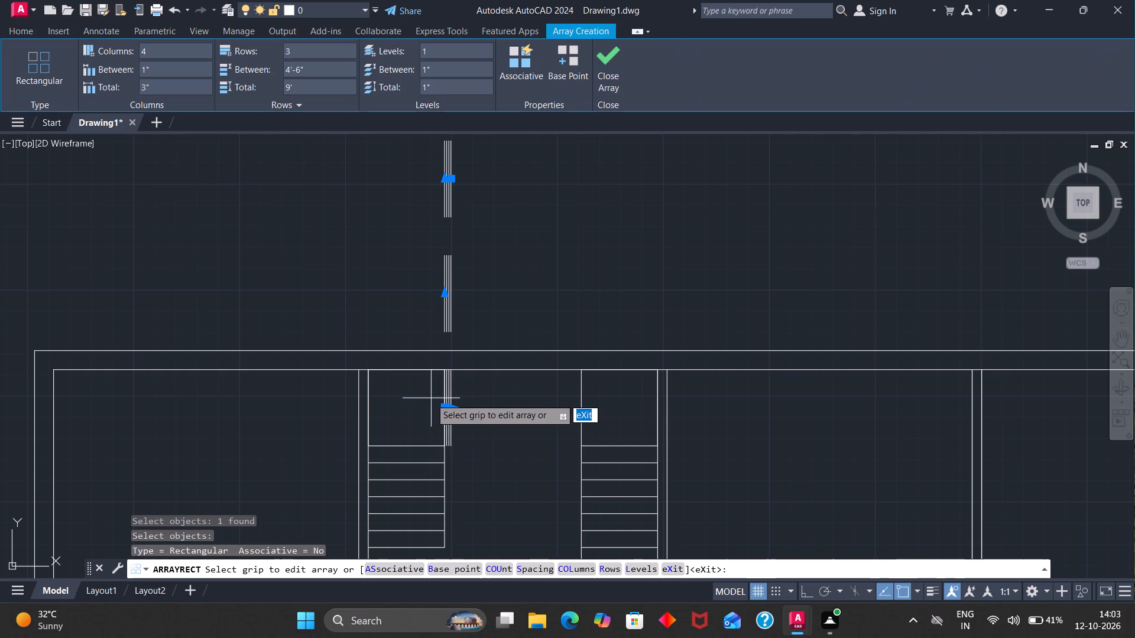
pyautogui.click(318, 54)
pyautogui.press('BackSpace')
pyautogui.press('1')
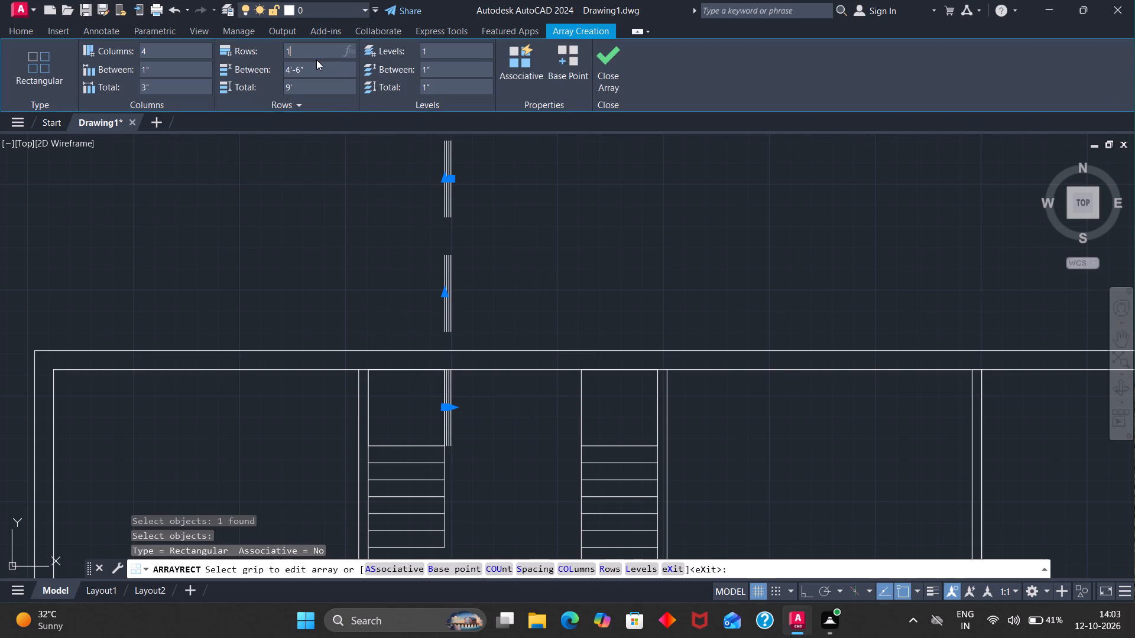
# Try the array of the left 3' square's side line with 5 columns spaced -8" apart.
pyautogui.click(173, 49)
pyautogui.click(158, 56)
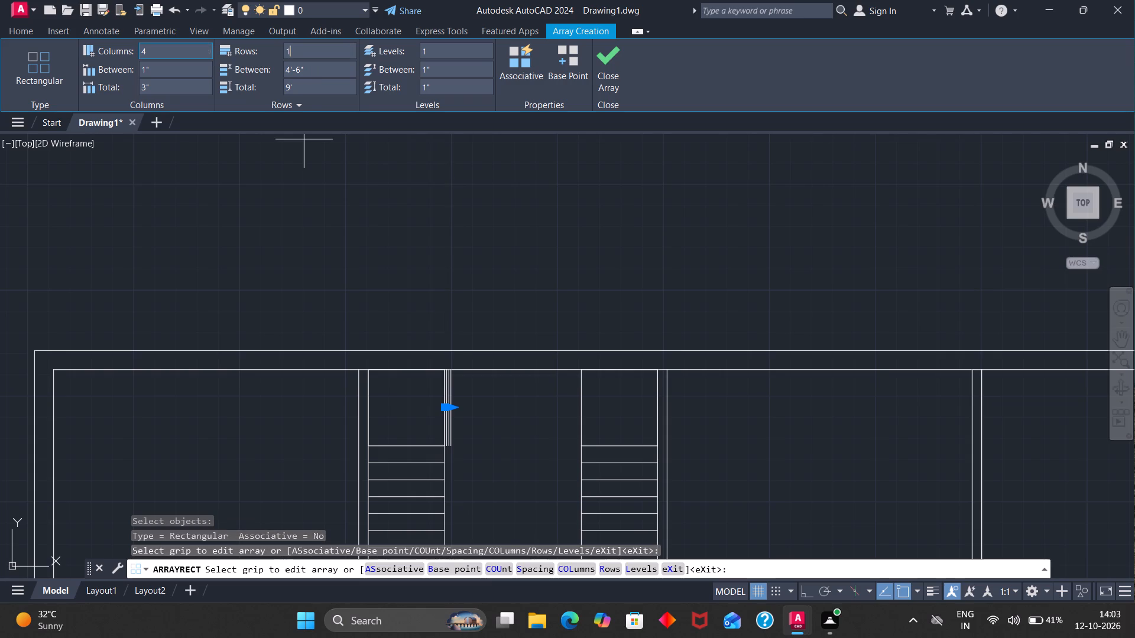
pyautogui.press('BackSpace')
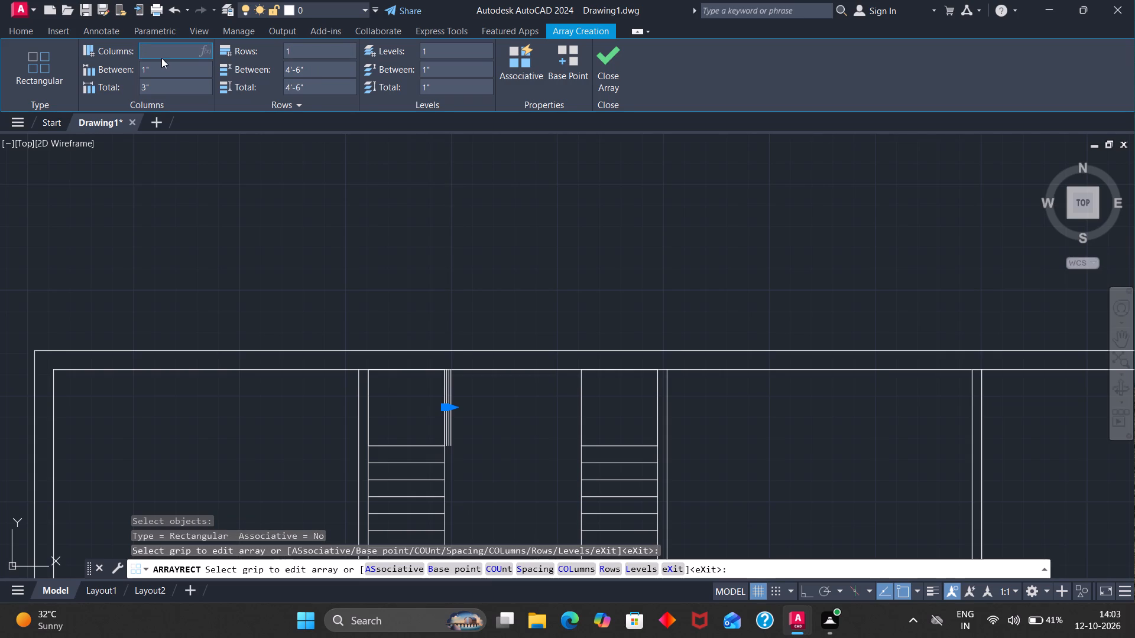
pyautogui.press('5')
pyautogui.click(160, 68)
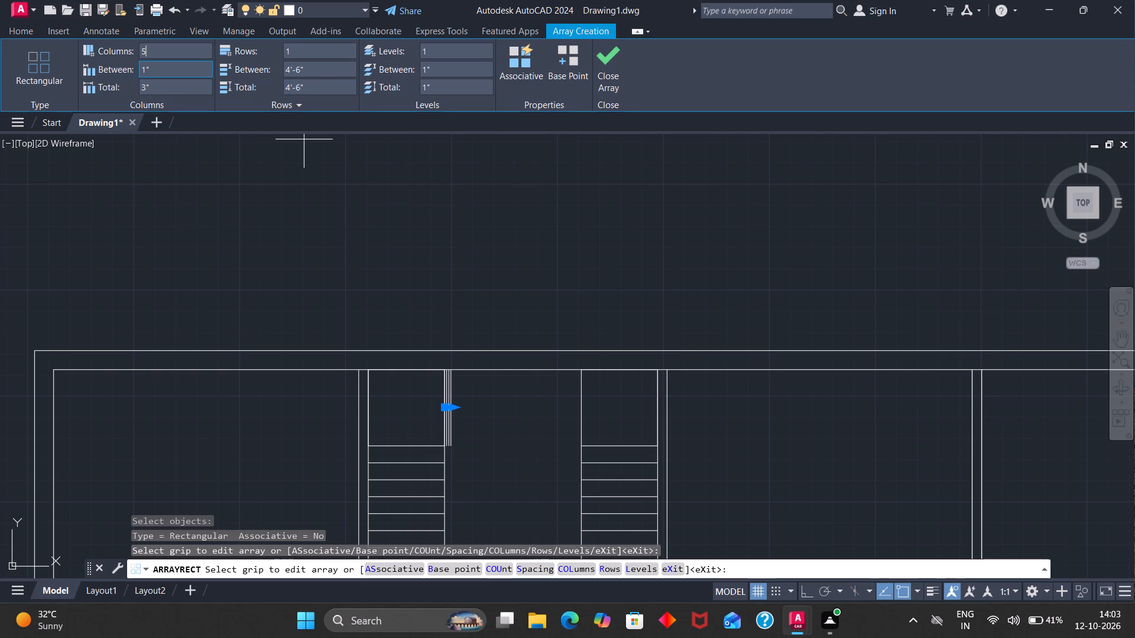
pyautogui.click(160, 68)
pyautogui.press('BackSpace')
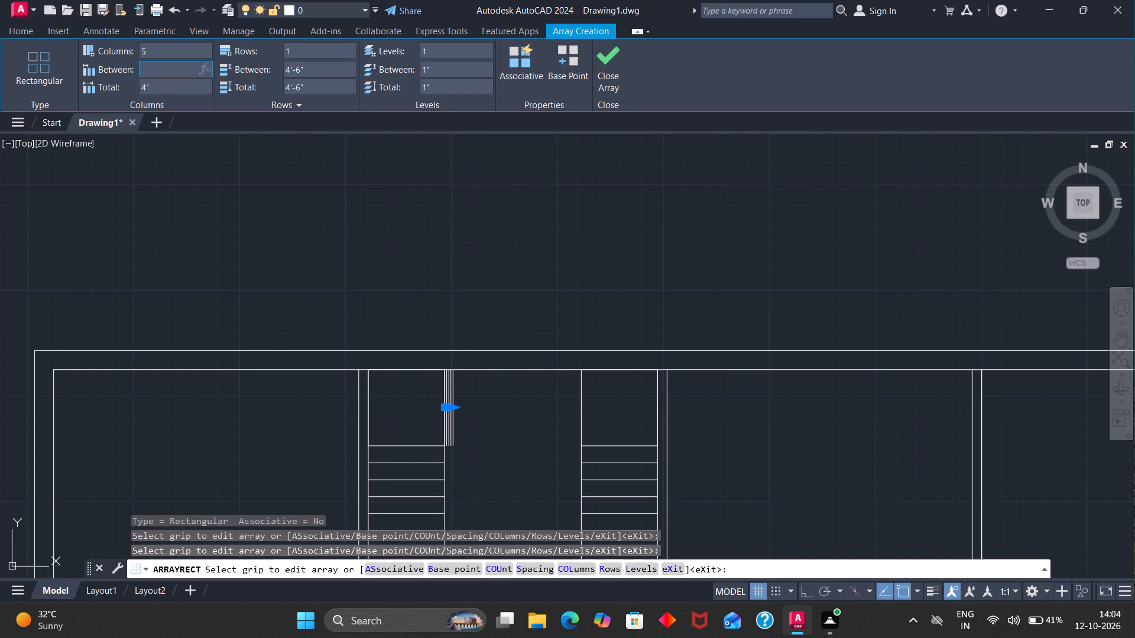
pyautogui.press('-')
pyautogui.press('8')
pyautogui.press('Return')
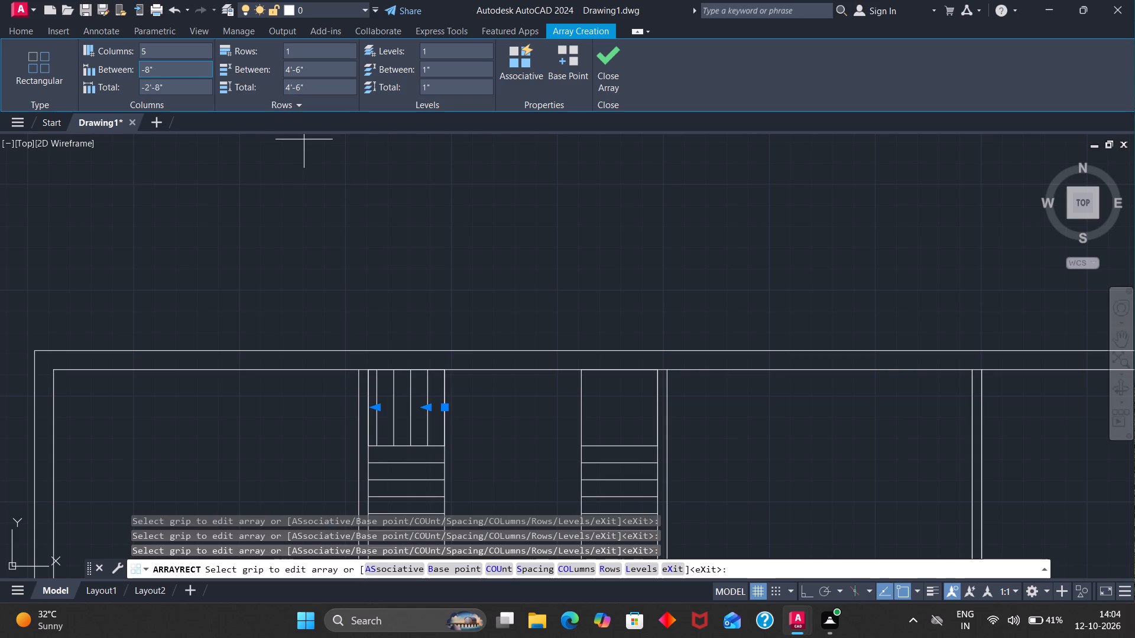
# Set the array's column spacing to 8" and its column count to 8.
pyautogui.click(145, 68)
pyautogui.press('BackSpace')
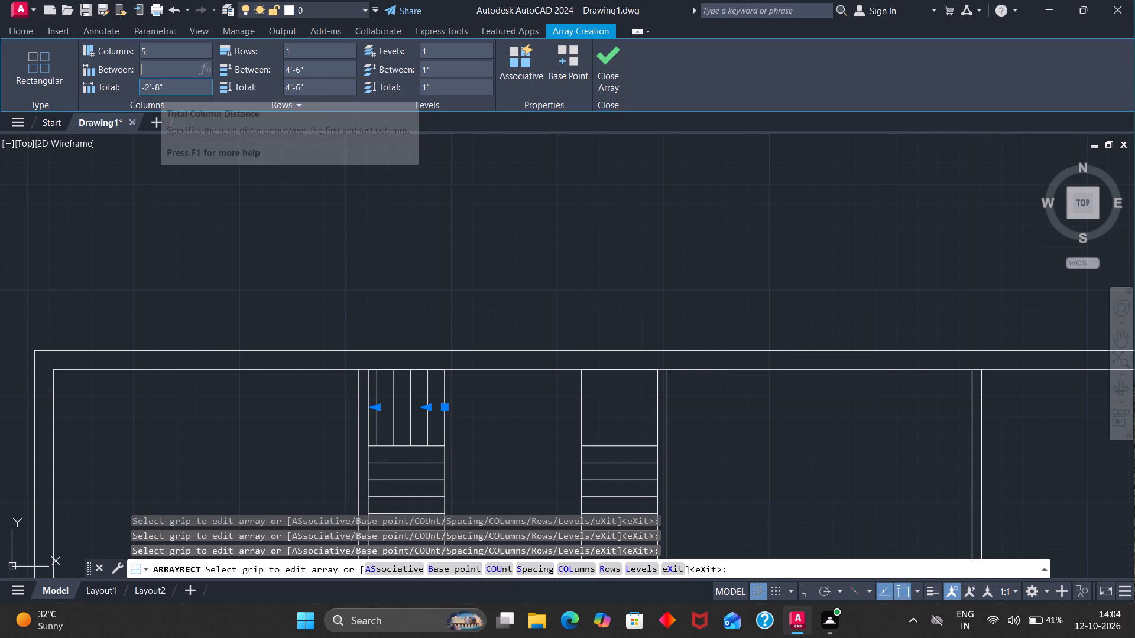
pyautogui.press('8')
pyautogui.press('Return')
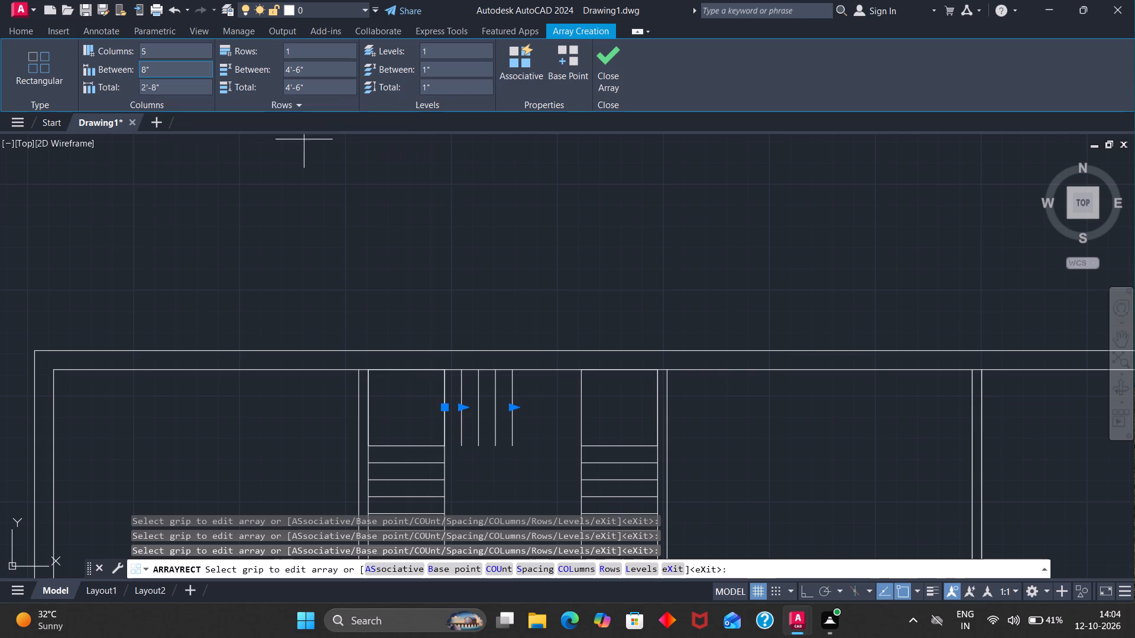
pyautogui.click(165, 53)
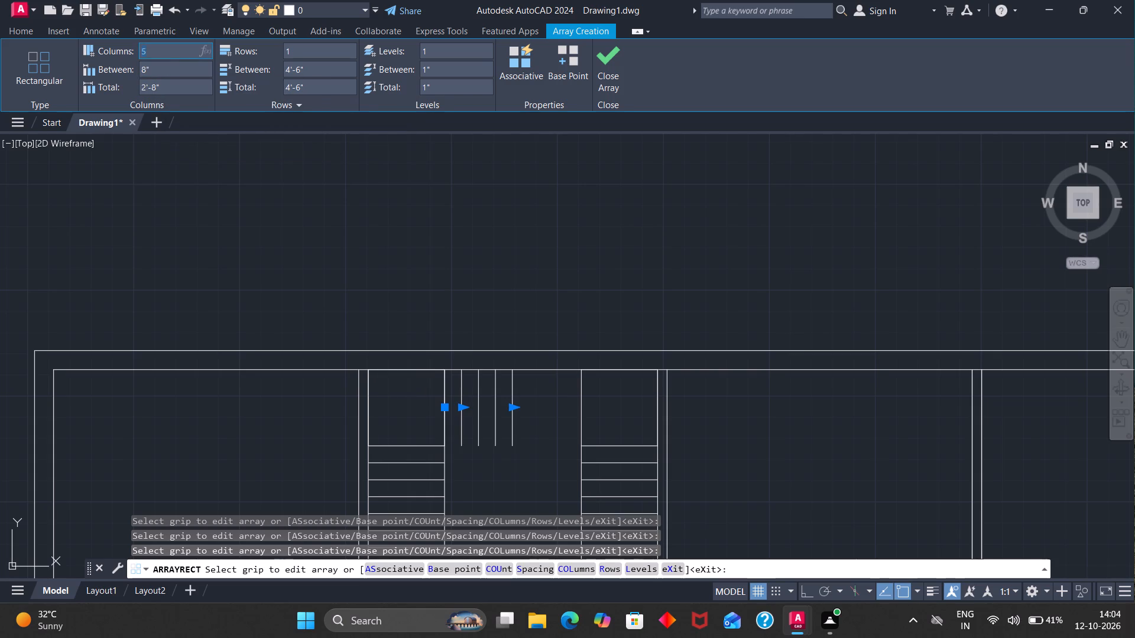
pyautogui.press('BackSpace')
pyautogui.press('8')
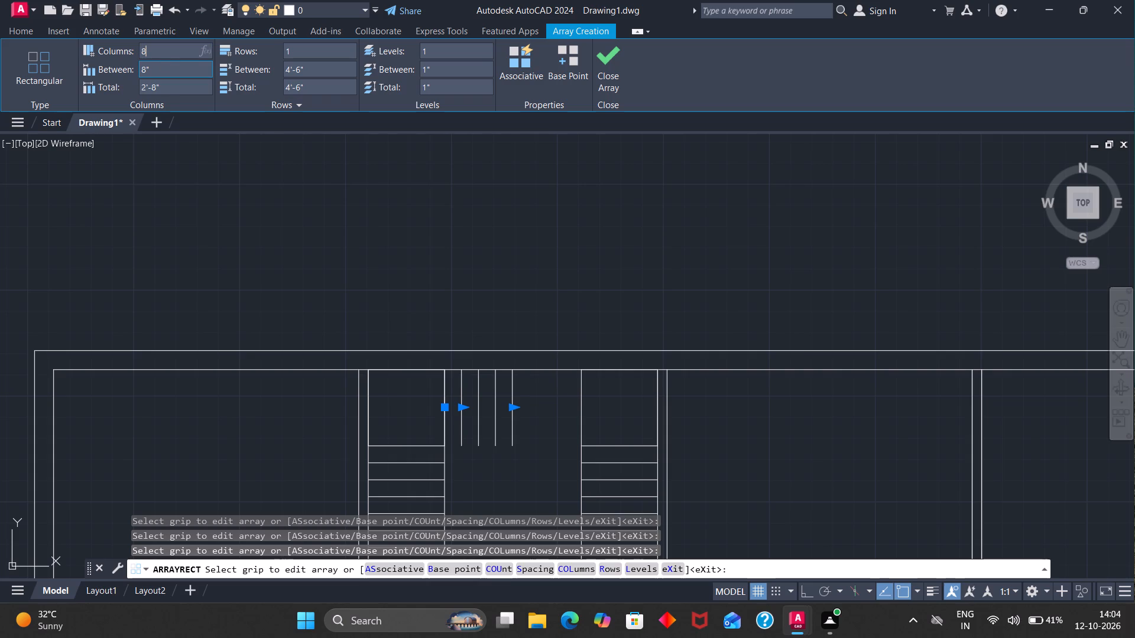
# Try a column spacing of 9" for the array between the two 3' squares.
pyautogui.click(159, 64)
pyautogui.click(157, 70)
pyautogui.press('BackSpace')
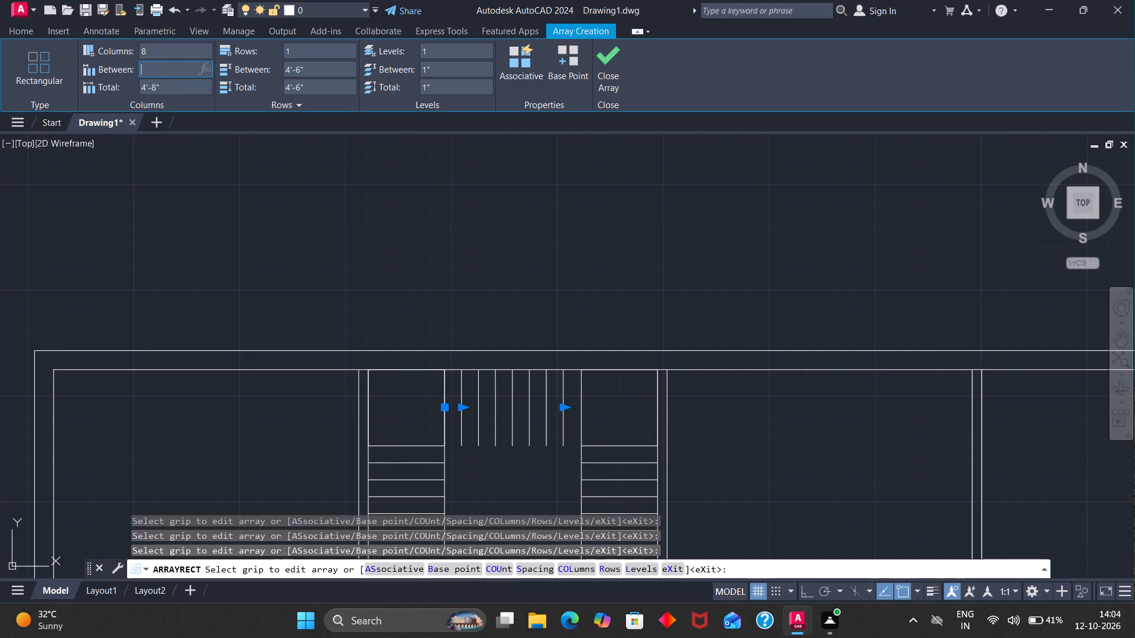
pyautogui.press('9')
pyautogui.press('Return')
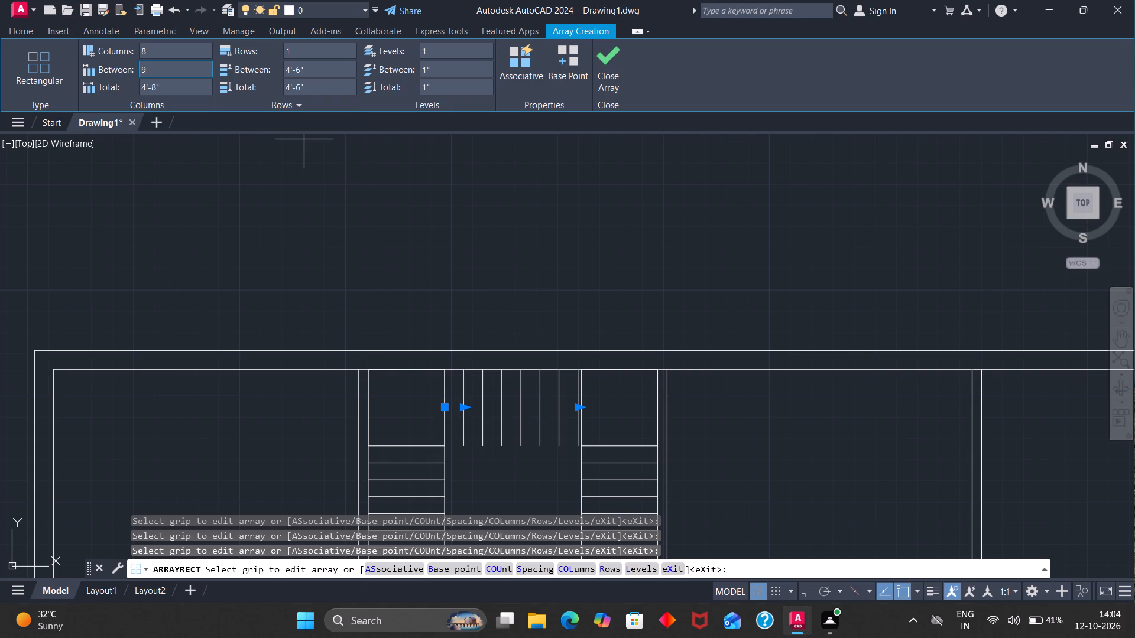
# Set the array's column spacing to 8" and finish the array of vertical tread lines.
pyautogui.click(157, 71)
pyautogui.press('BackSpace')
pyautogui.press('8')
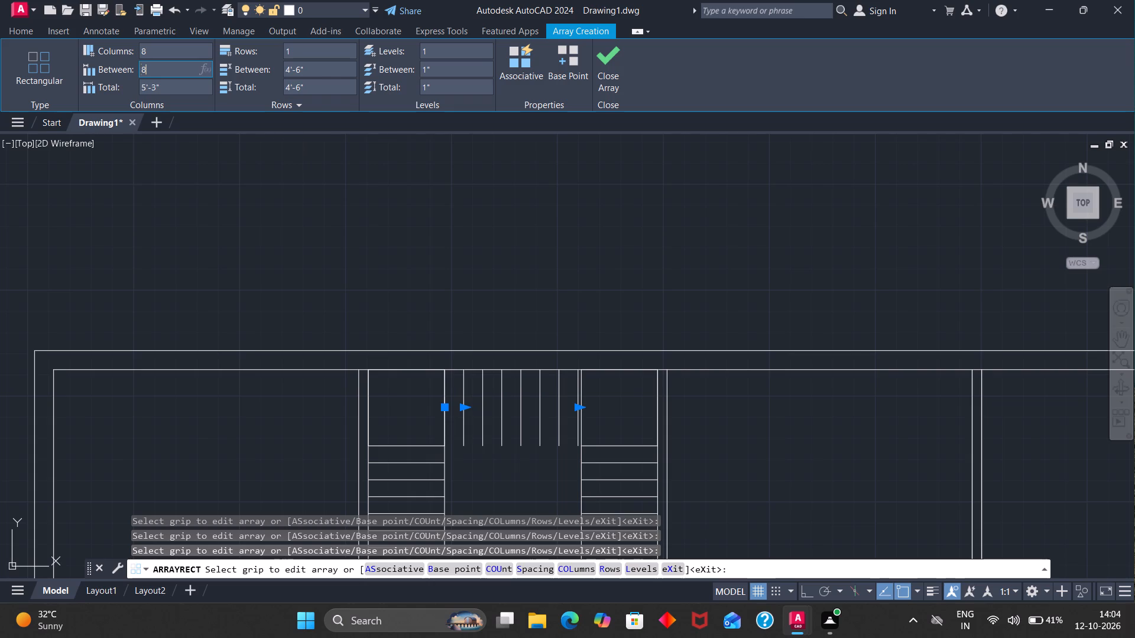
pyautogui.press('Return')
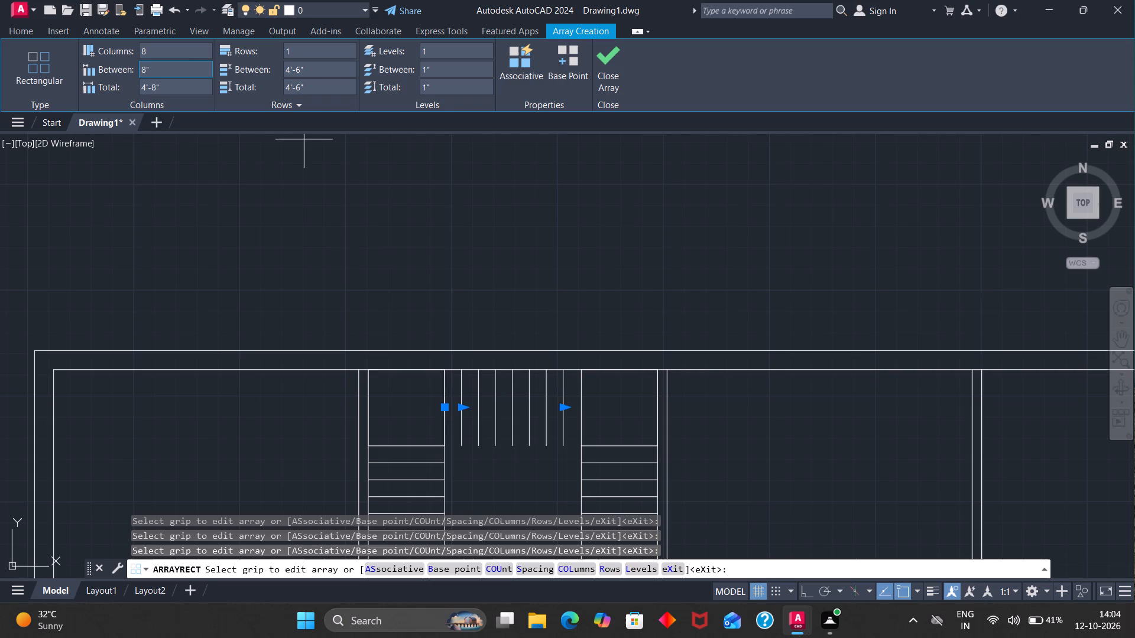
pyautogui.press('Escape')
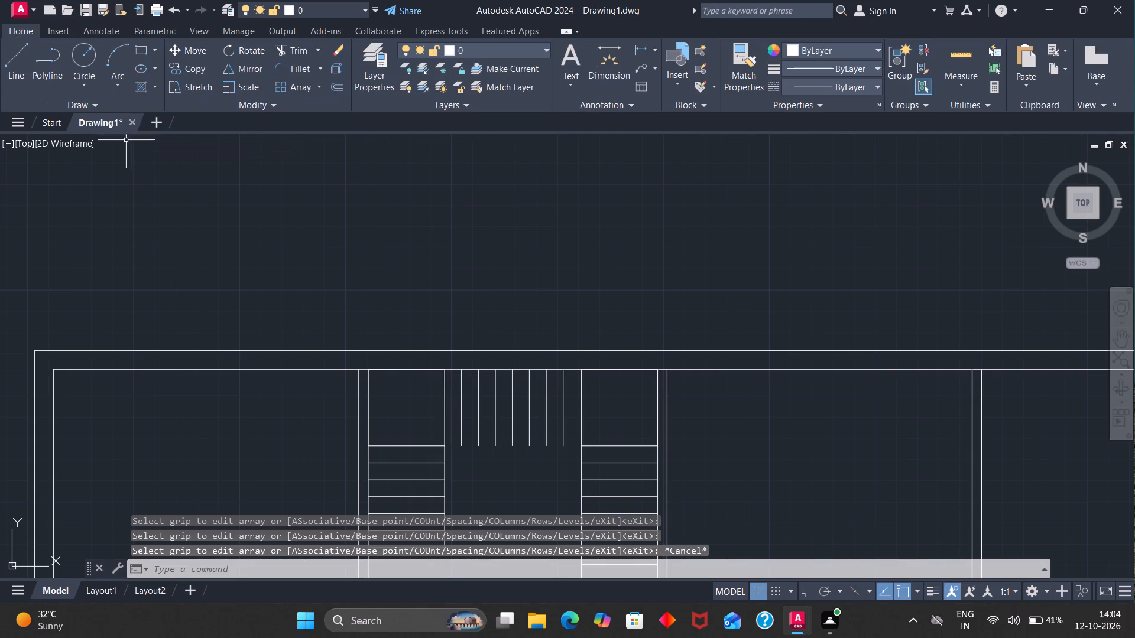
# Draw a horizontal line along the bottom of the vertical treads, joining the facing bottom corners of the two 3' squares.
pyautogui.click(25, 73)
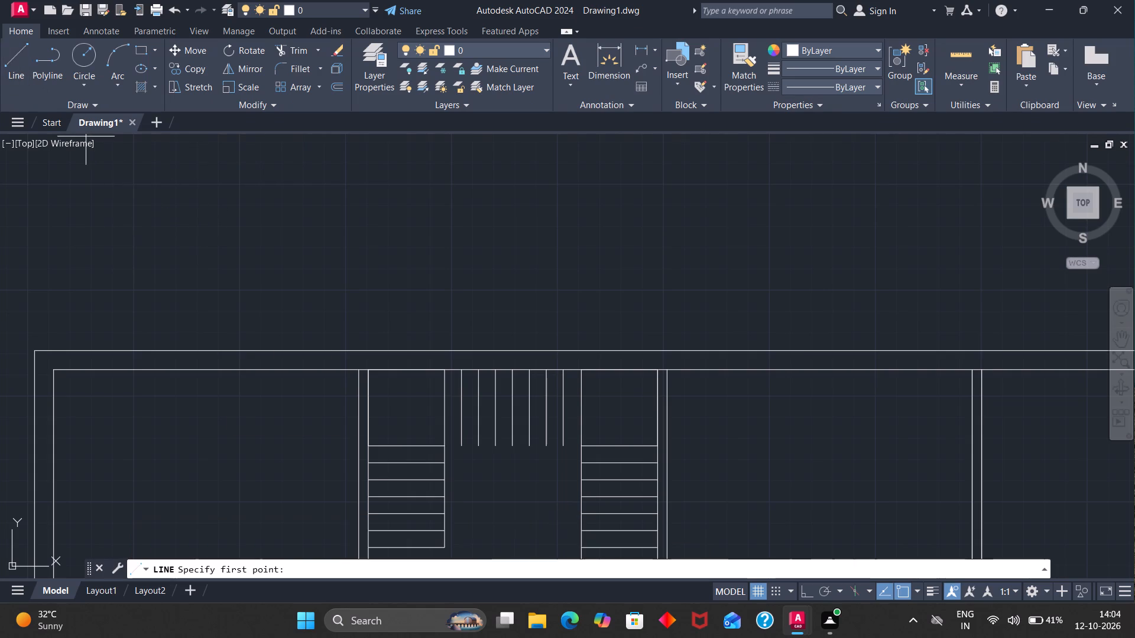
pyautogui.click(446, 444)
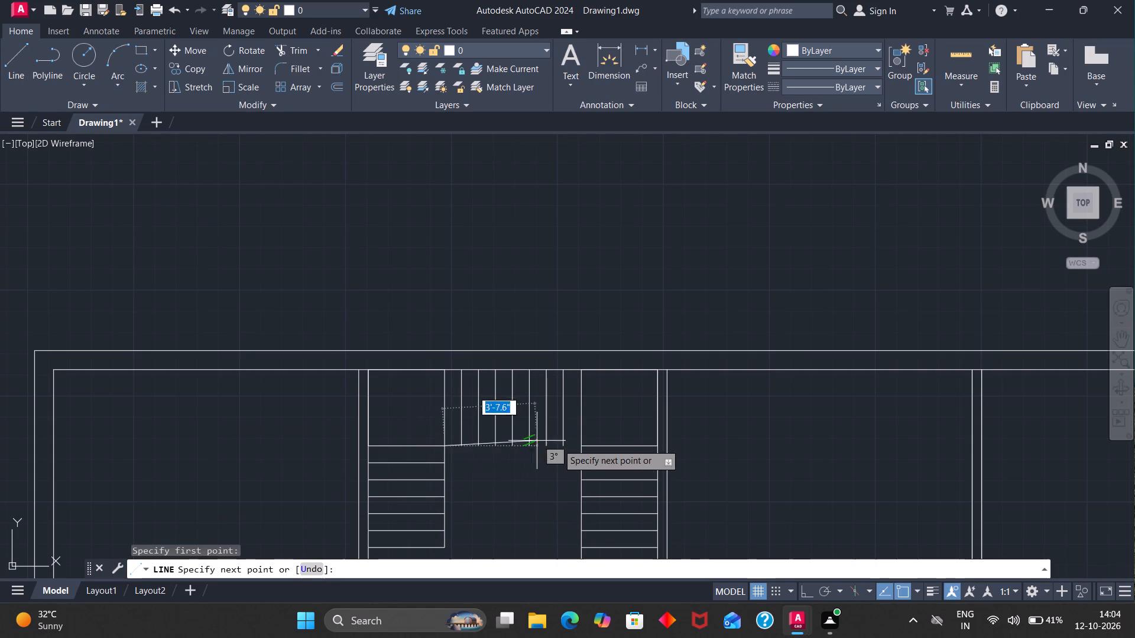
pyautogui.click(583, 444)
pyautogui.press('Escape')
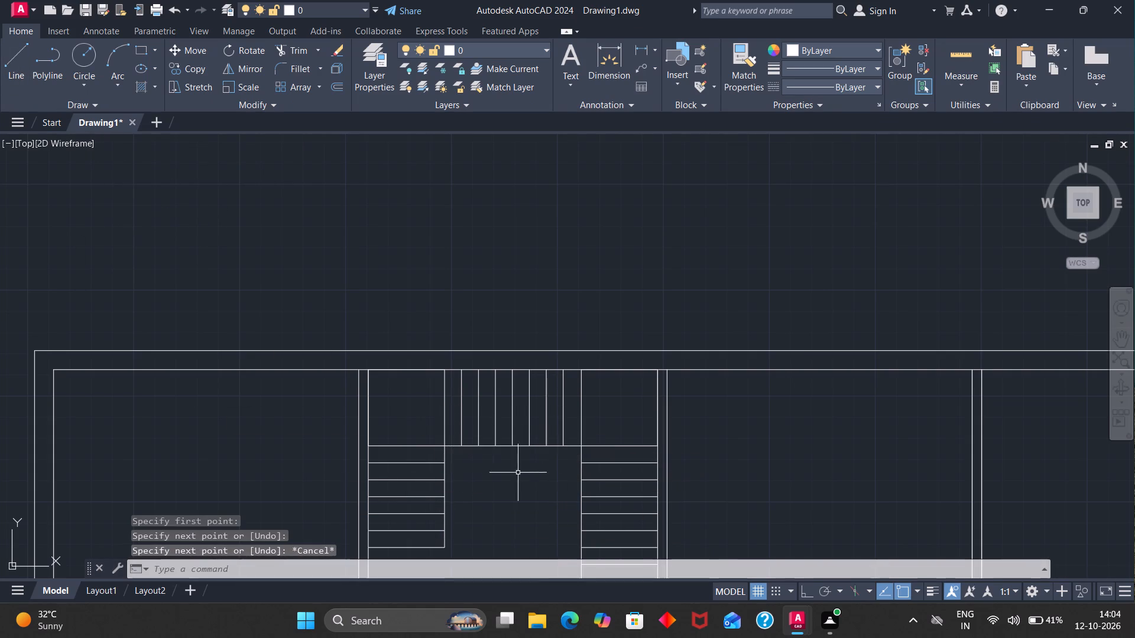
# Trim the top wall's inner line between the vertical tread lines, from the left 3' square to the right one.
pyautogui.click(283, 50)
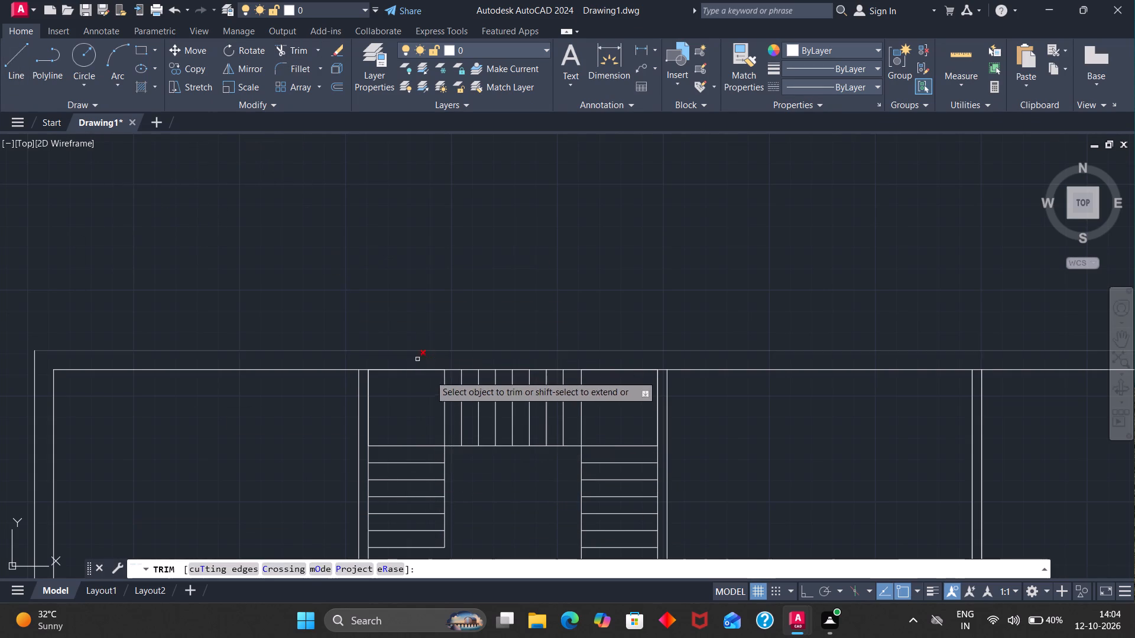
pyautogui.click(455, 371)
pyautogui.click(469, 370)
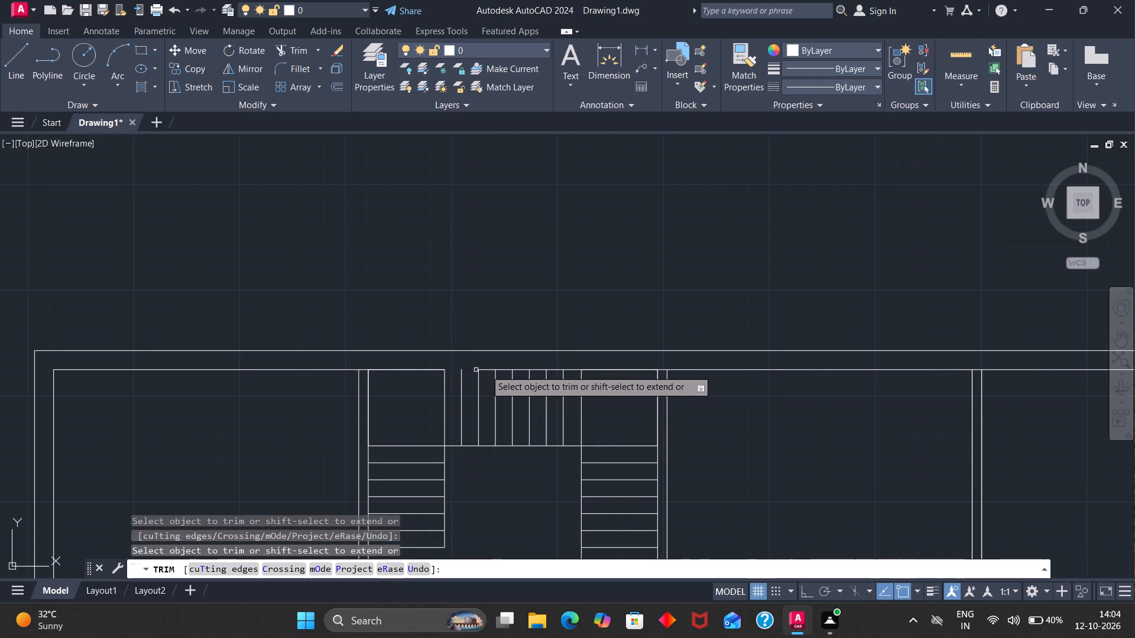
pyautogui.click(491, 370)
pyautogui.click(503, 370)
pyautogui.click(525, 371)
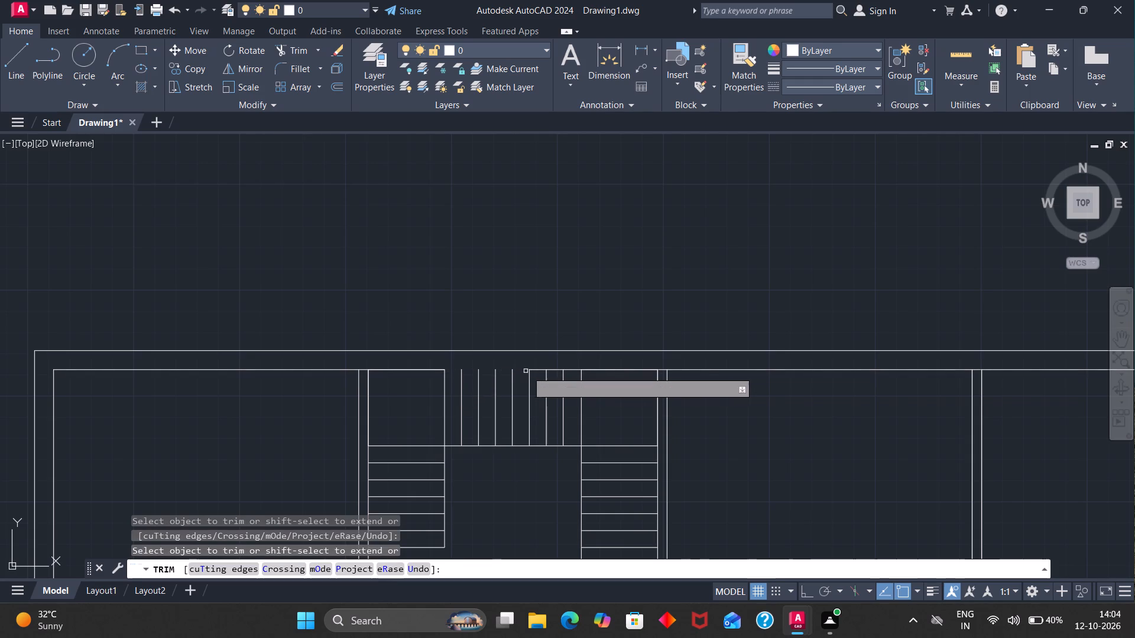
pyautogui.click(537, 370)
pyautogui.click(553, 370)
pyautogui.click(572, 369)
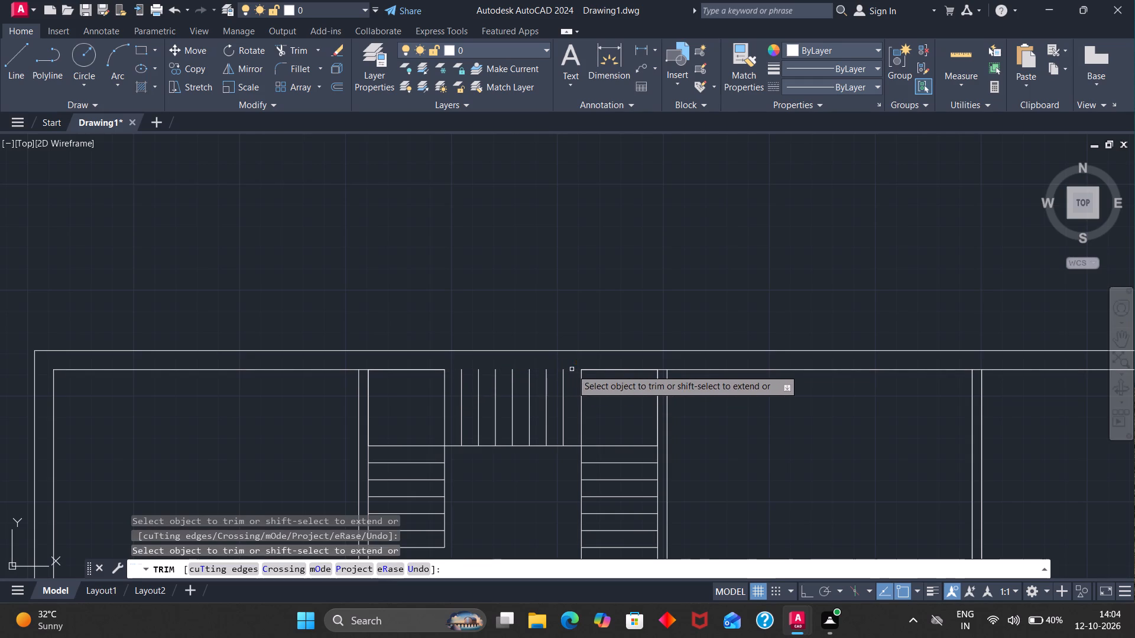
# Draw a single horizontal line along the top of the vertical treads, joining the facing top corners of the two 3' squares.
pyautogui.click(21, 53)
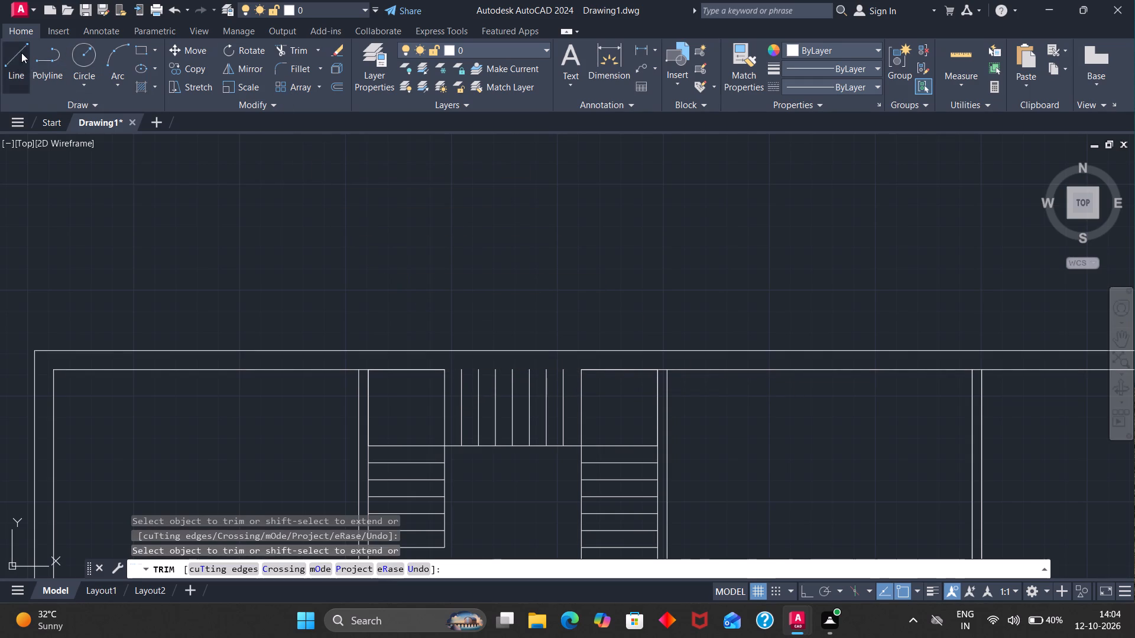
pyautogui.click(445, 370)
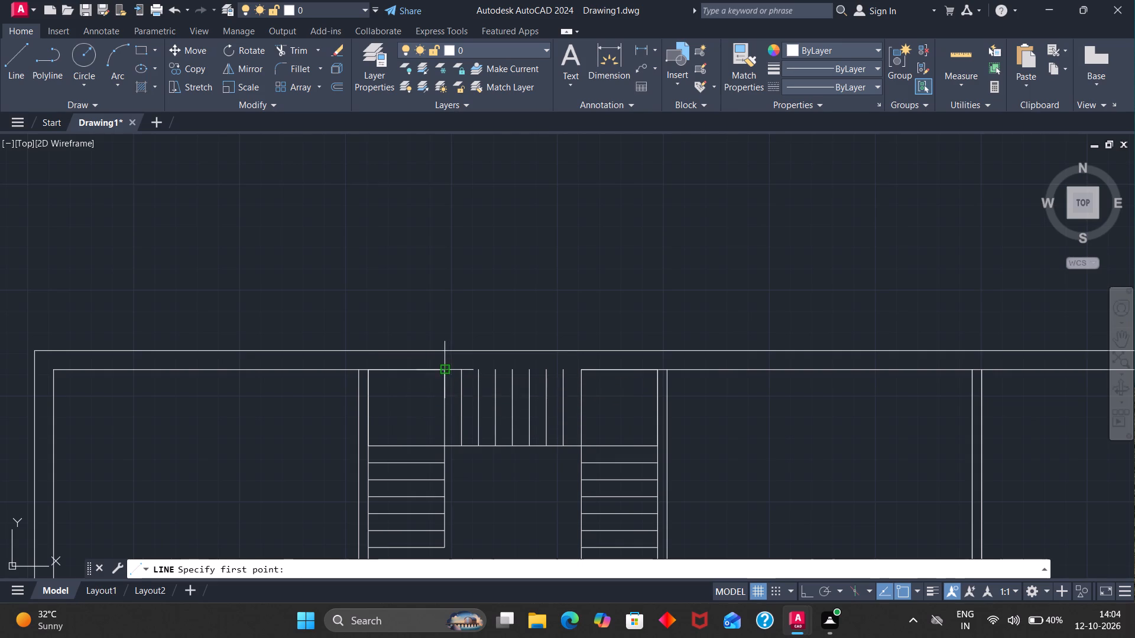
pyautogui.click(582, 371)
pyautogui.press('Escape')
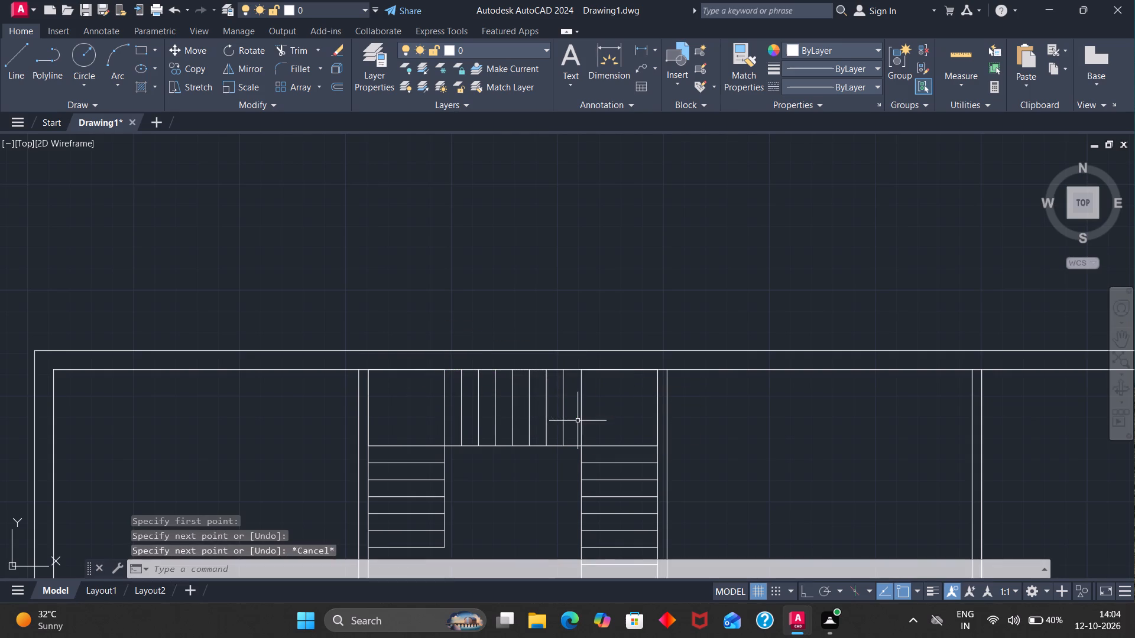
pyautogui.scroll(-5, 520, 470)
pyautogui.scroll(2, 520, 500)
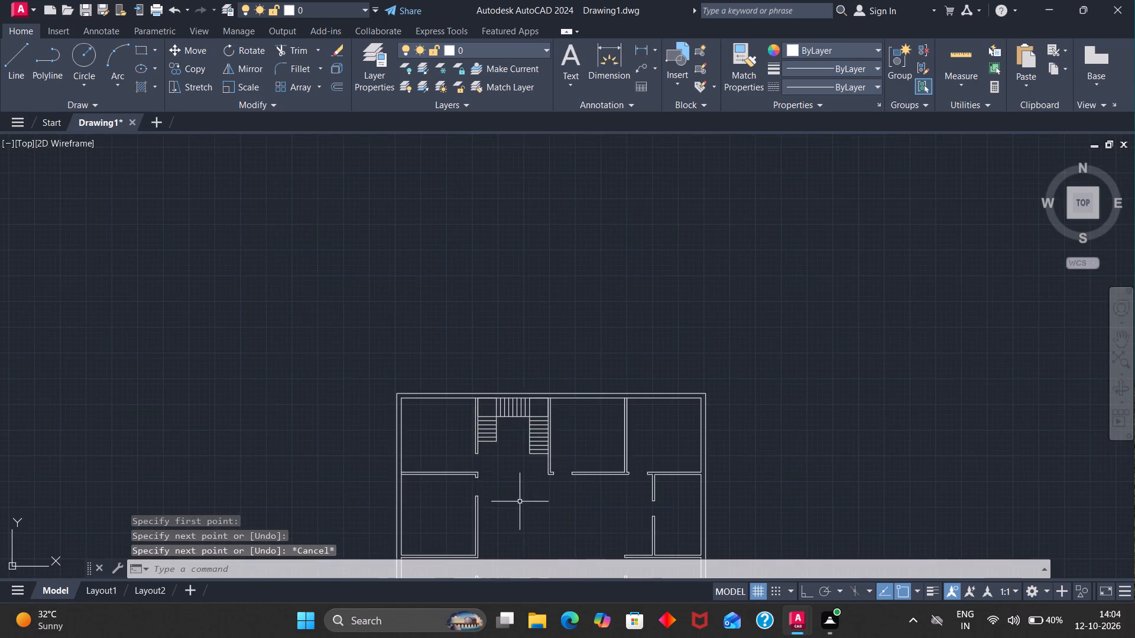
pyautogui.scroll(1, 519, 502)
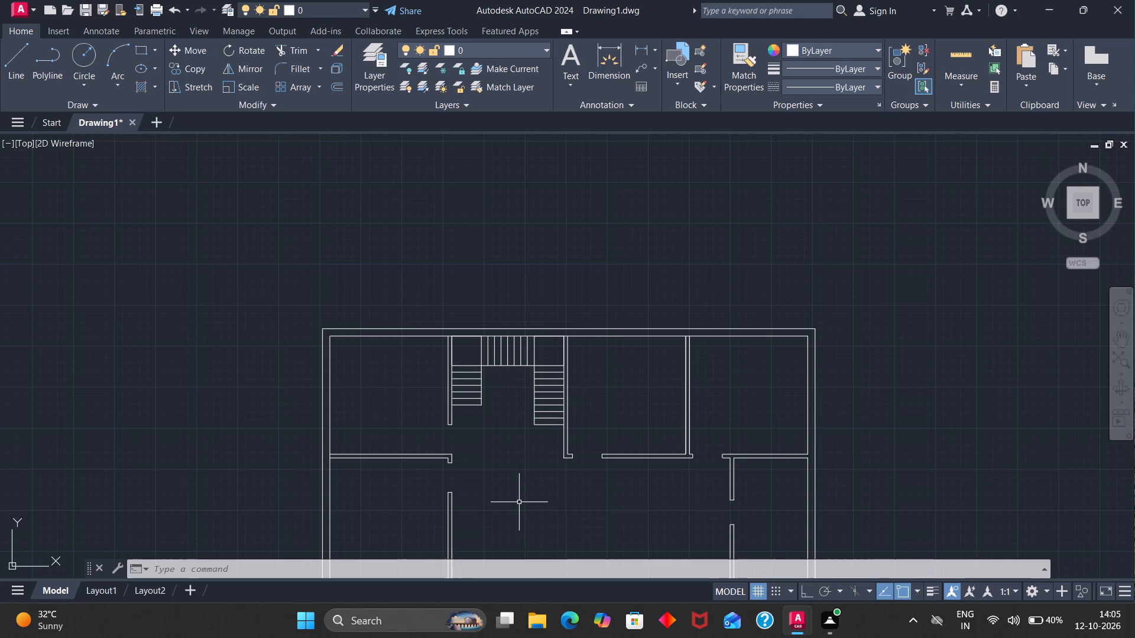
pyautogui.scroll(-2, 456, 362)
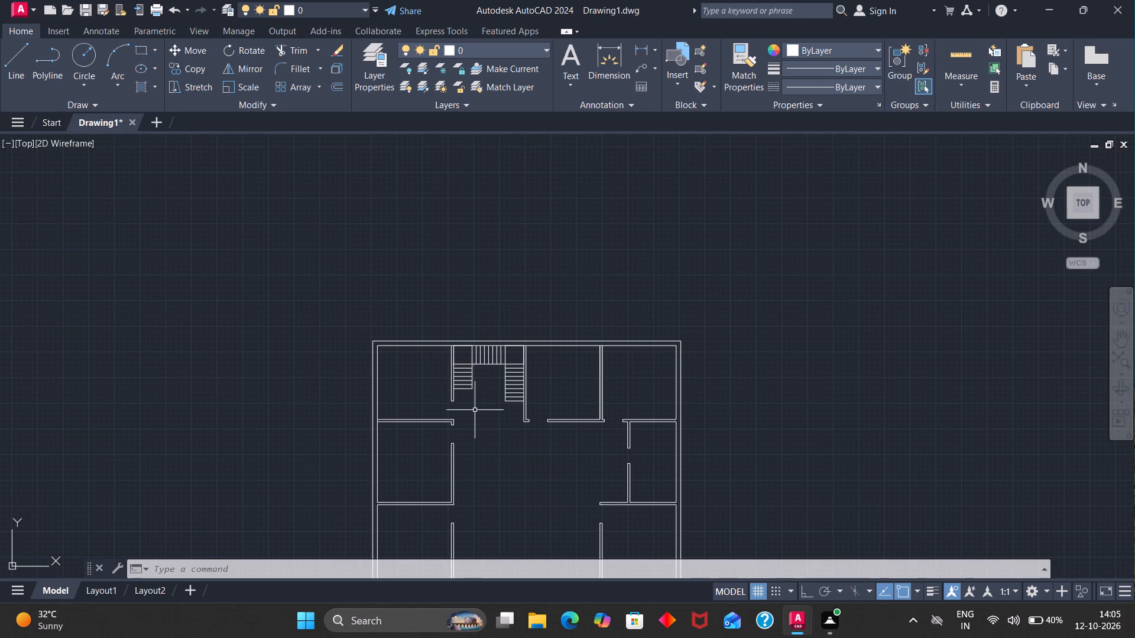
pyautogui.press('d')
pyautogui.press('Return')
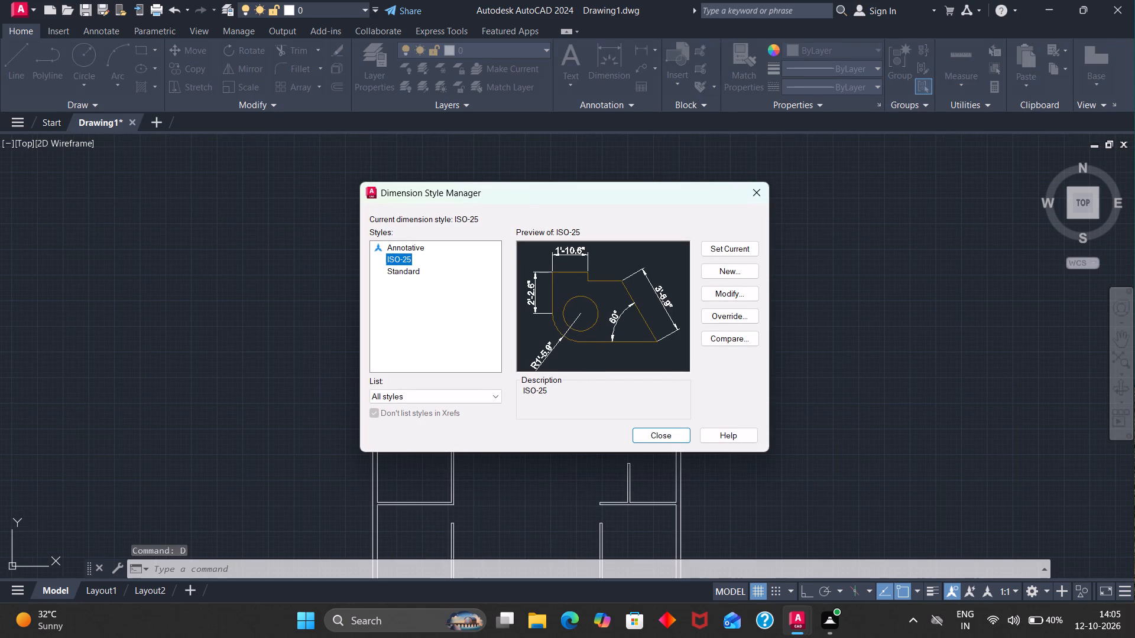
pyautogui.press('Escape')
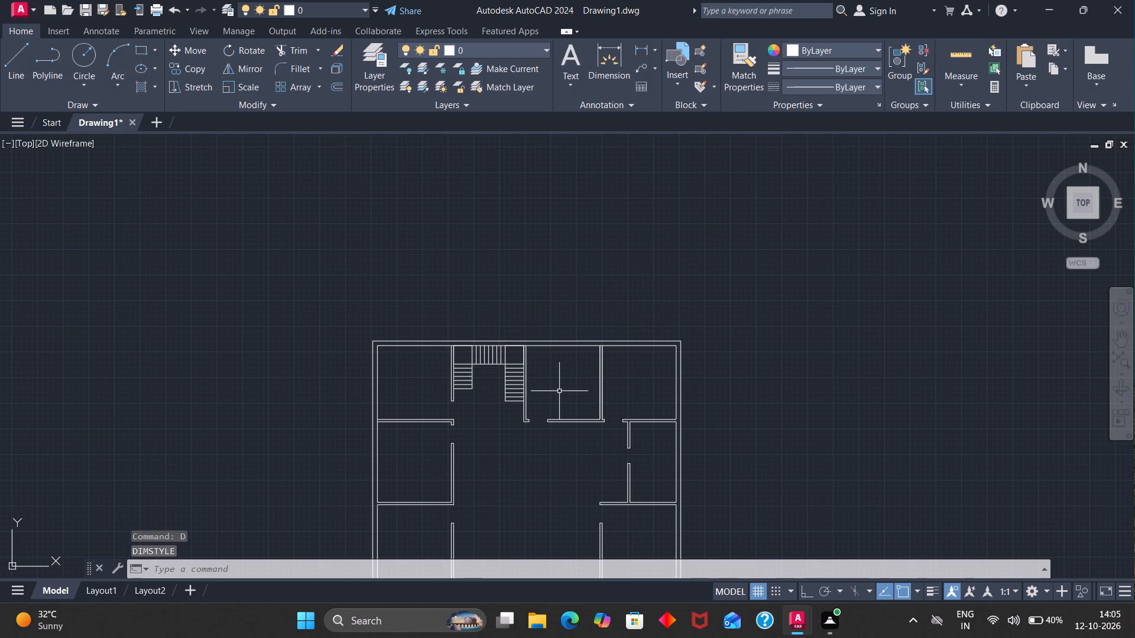
# Insert the recent "new block" door inside the top-right room, clear of the walls.
pyautogui.press('i')
pyautogui.press('Return')
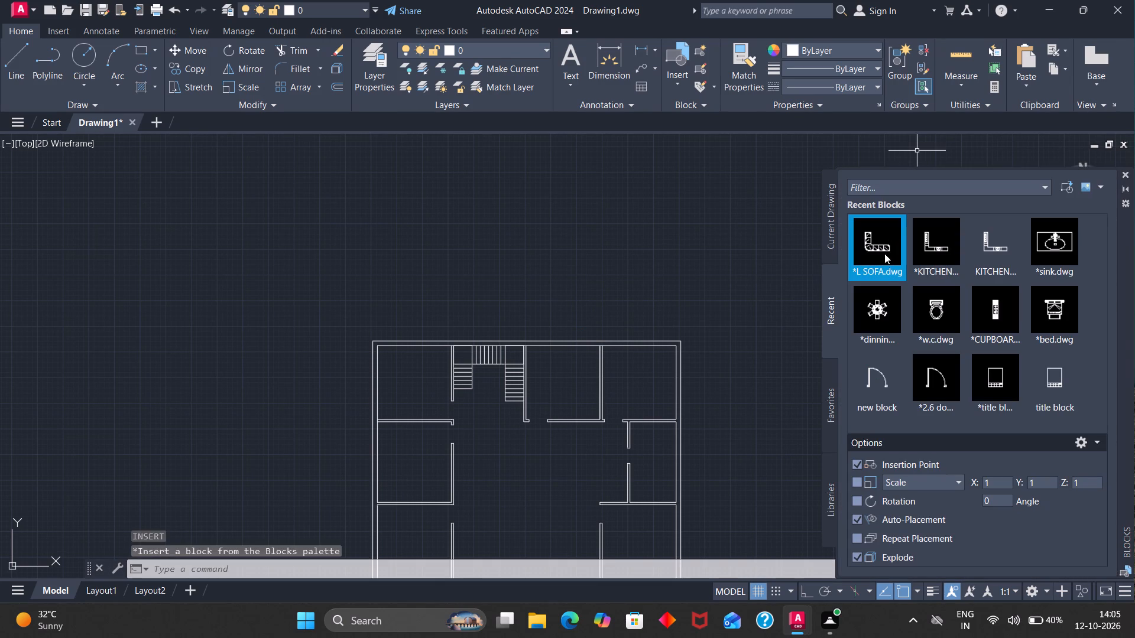
pyautogui.click(881, 366)
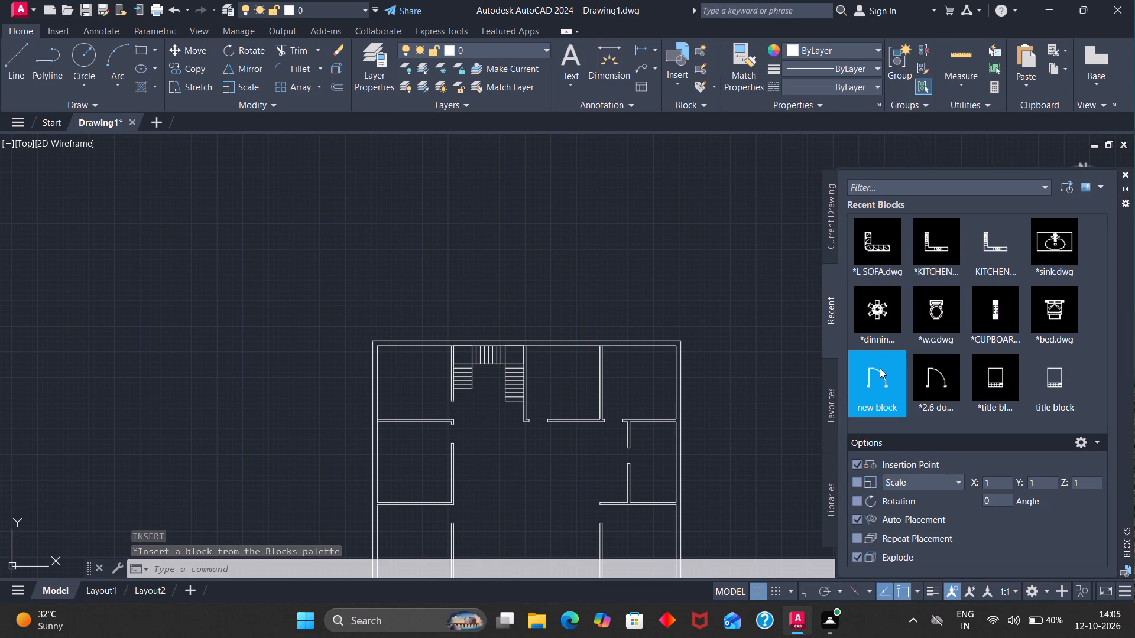
pyautogui.click(877, 371)
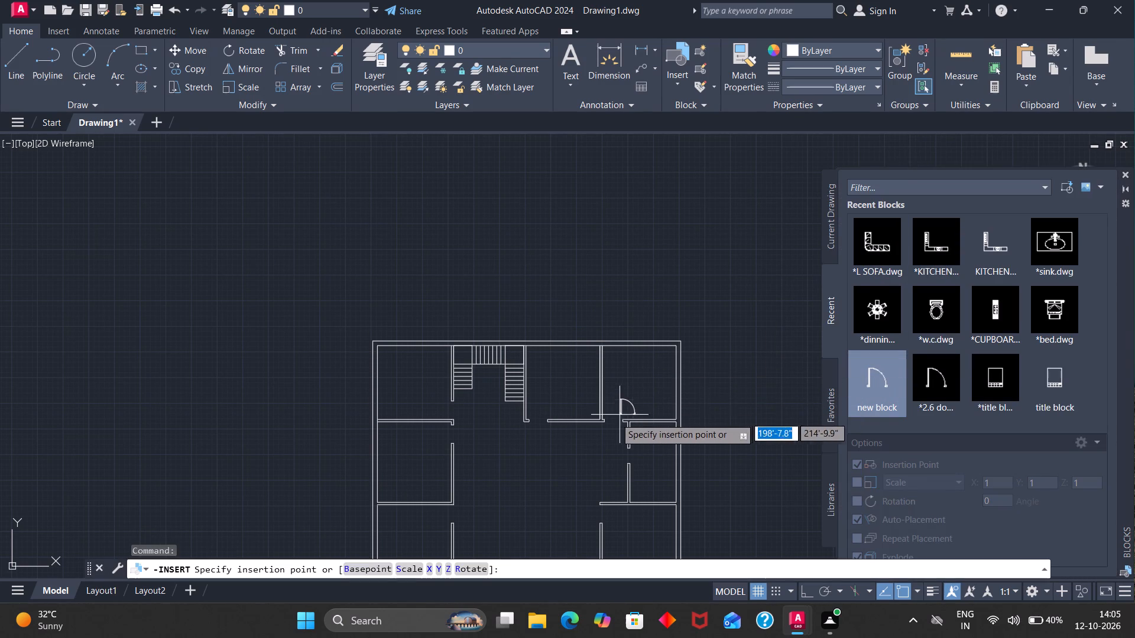
pyautogui.scroll(3, 612, 419)
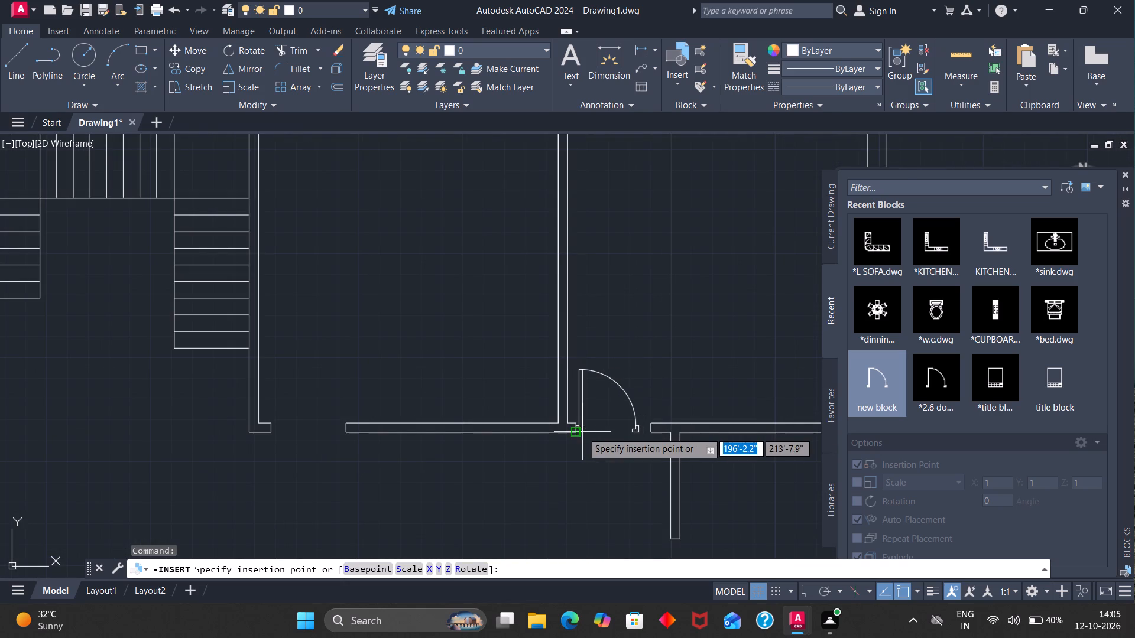
pyautogui.click(633, 271)
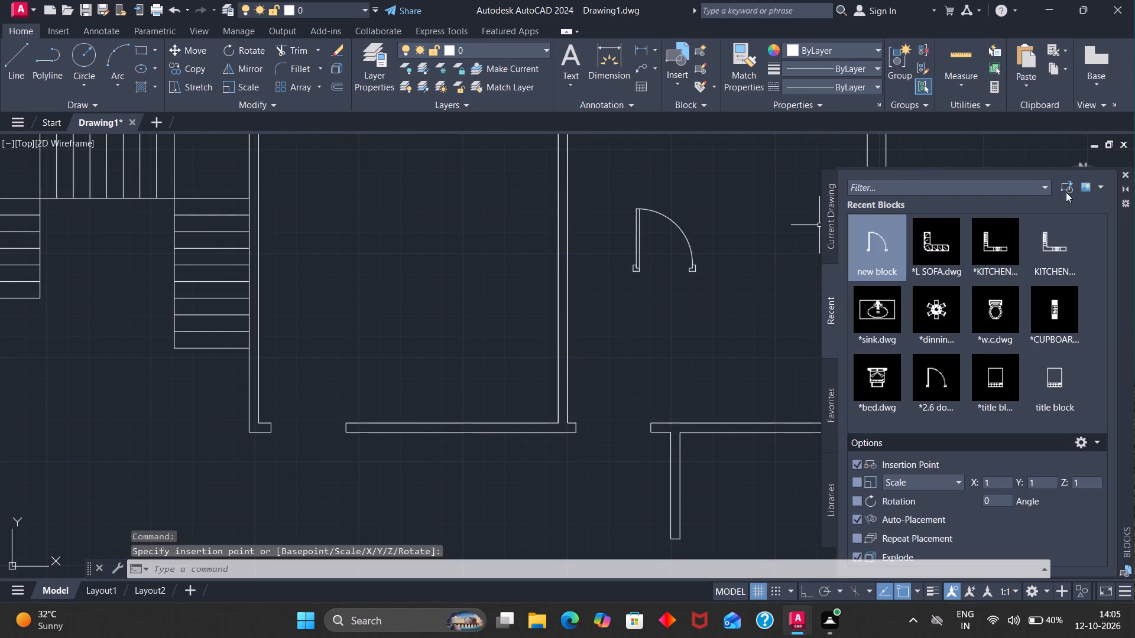
# Insert the "new3' block" drawing from the desktop's door folder, placing it freely in the central hall.
pyautogui.click(1072, 190)
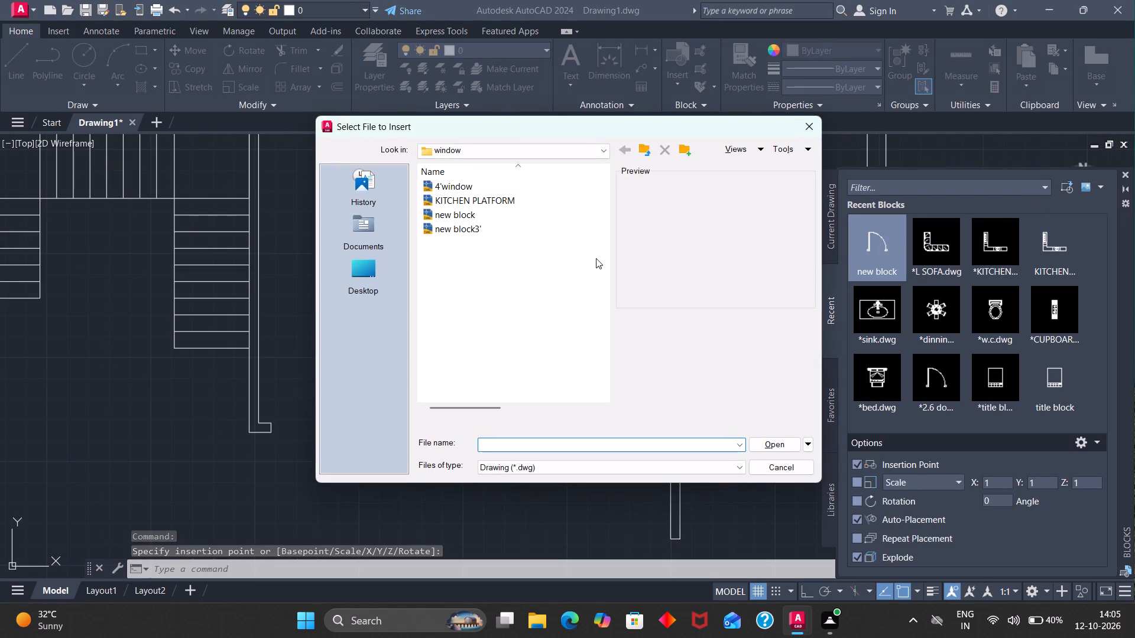
pyautogui.doubleClick(373, 264)
pyautogui.scroll(-3, 449, 351)
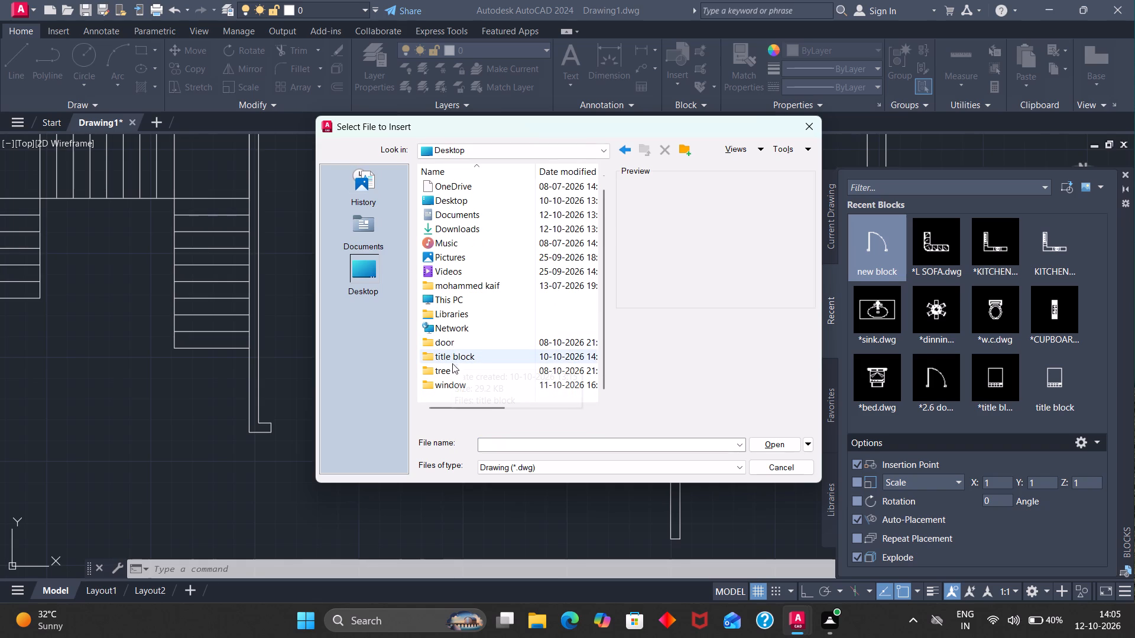
pyautogui.click(456, 348)
pyautogui.doubleClick(456, 348)
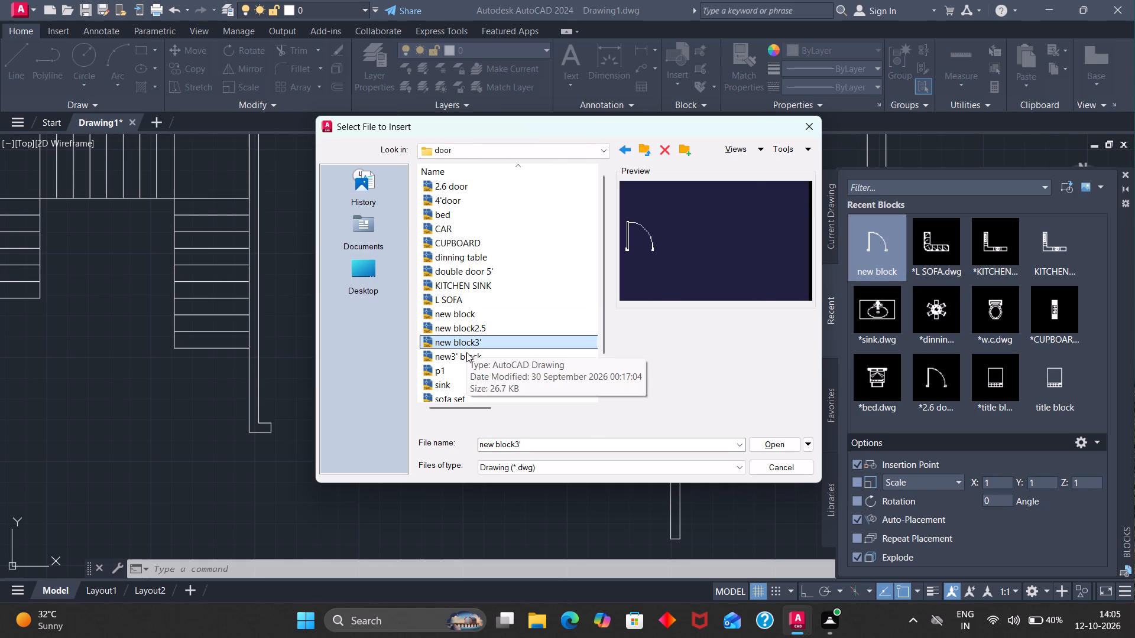
pyautogui.click(466, 352)
pyautogui.click(761, 442)
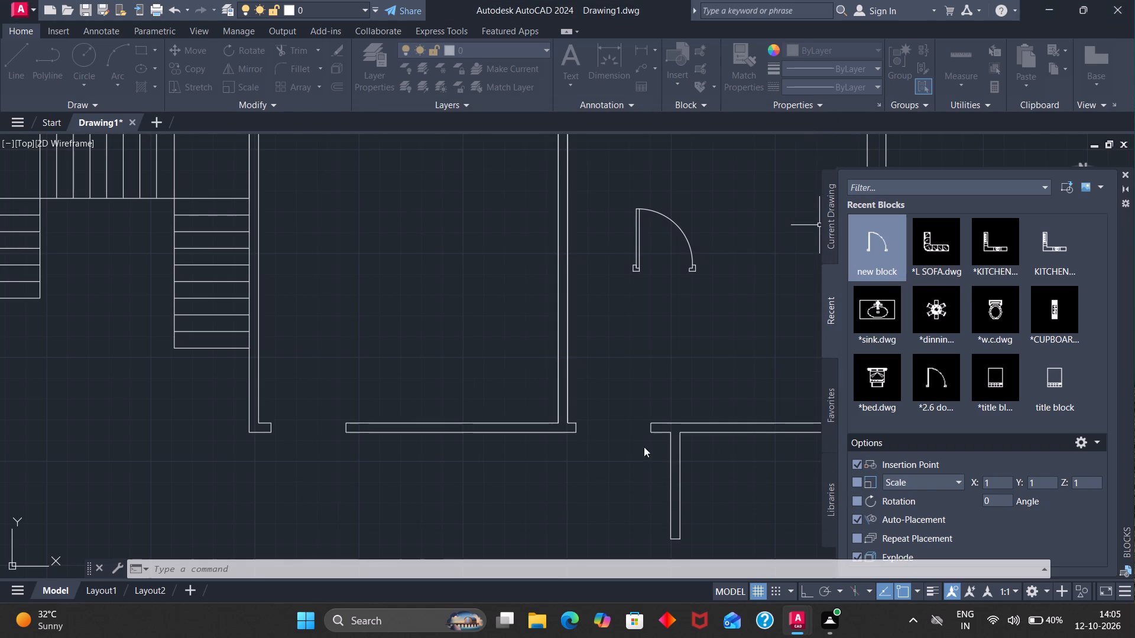
pyautogui.scroll(-3, 427, 310)
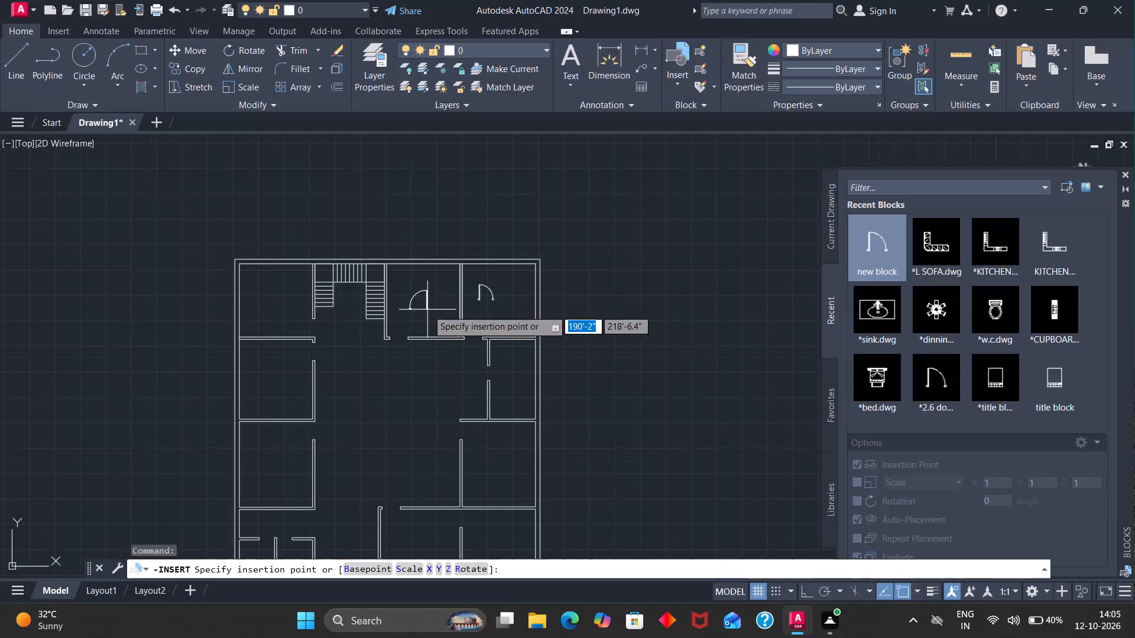
pyautogui.click(365, 409)
pyautogui.press('Escape')
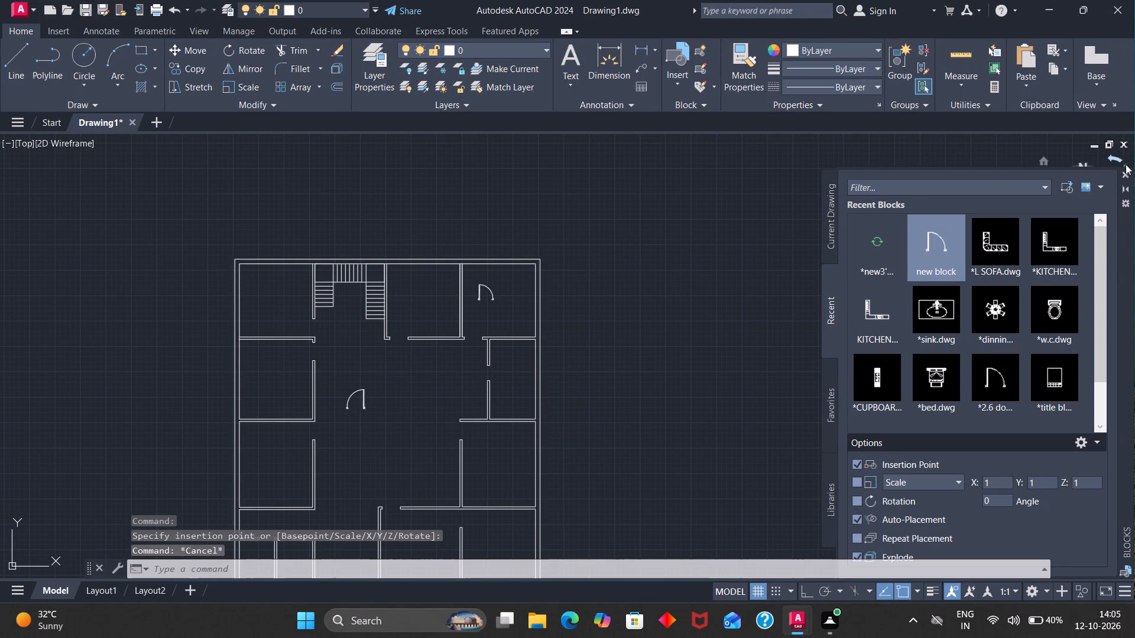
pyautogui.click(1126, 174)
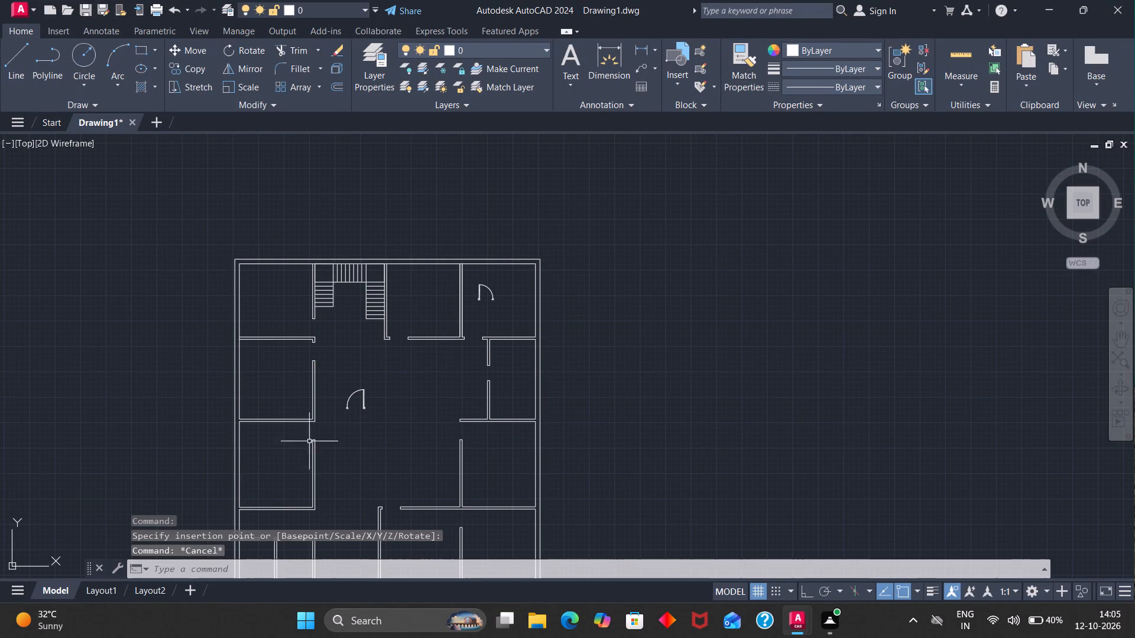
# Group all the pieces of the 3' door in the central hall.
pyautogui.scroll(2, 334, 420)
pyautogui.scroll(-1, 334, 420)
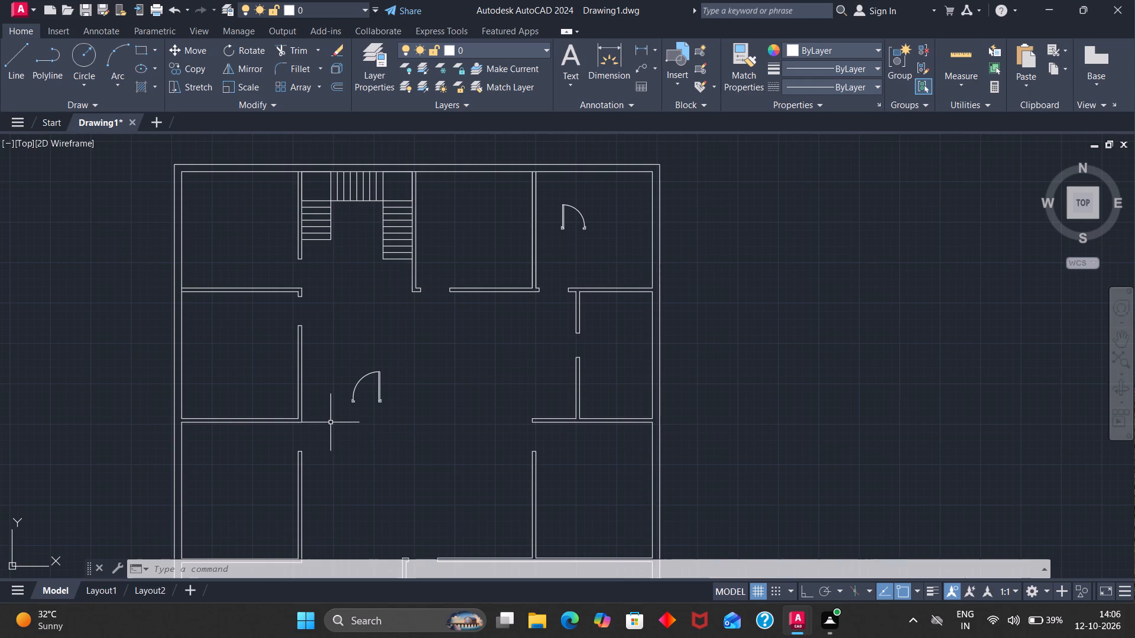
pyautogui.click(380, 403)
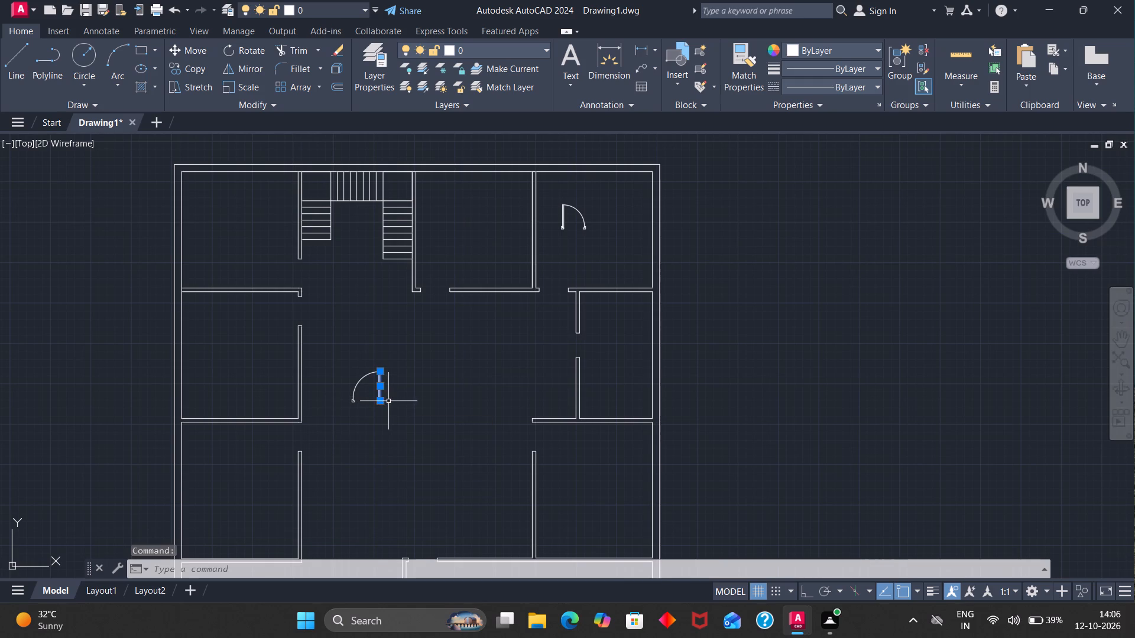
pyautogui.moveTo(394, 396); pyautogui.dragTo(369, 437)
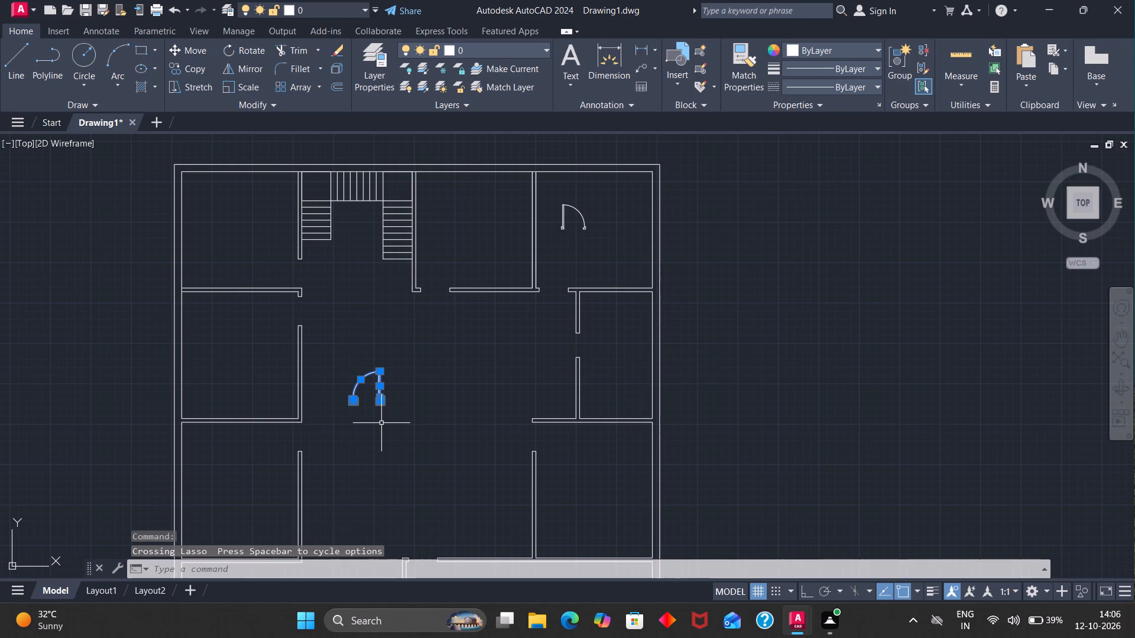
pyautogui.press('g')
pyautogui.press('Return')
# Rotate the grouped 3' door 90° counterclockwise about its hinge corner so the leaf points left.
pyautogui.click(381, 399)
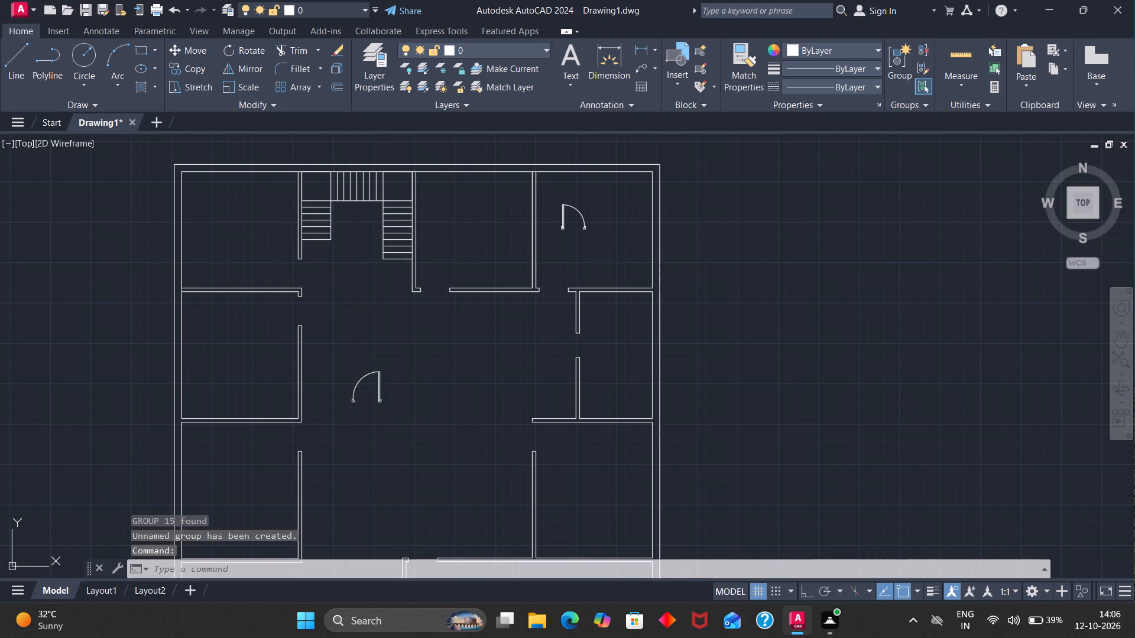
pyautogui.press('r')
pyautogui.press('o')
pyautogui.press('Return')
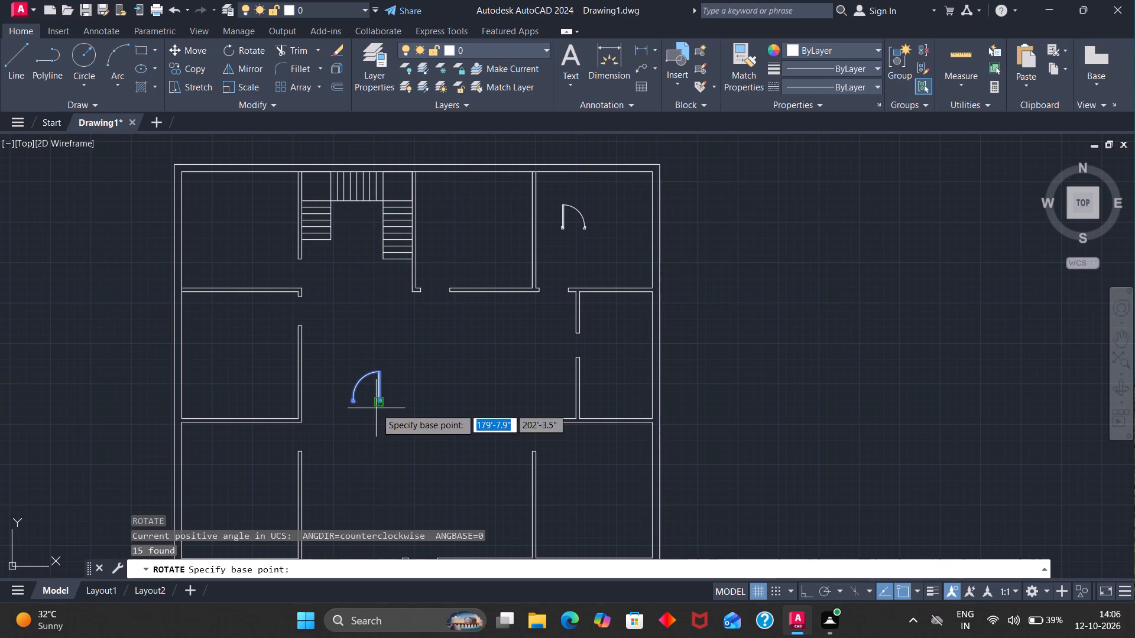
pyautogui.click(380, 405)
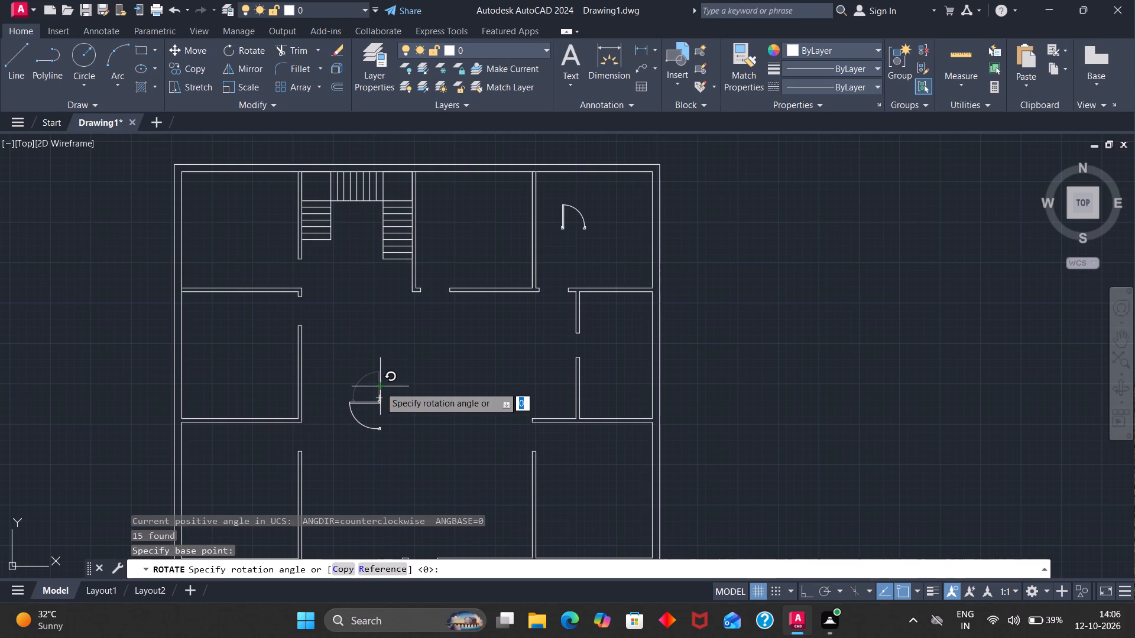
pyautogui.click(380, 389)
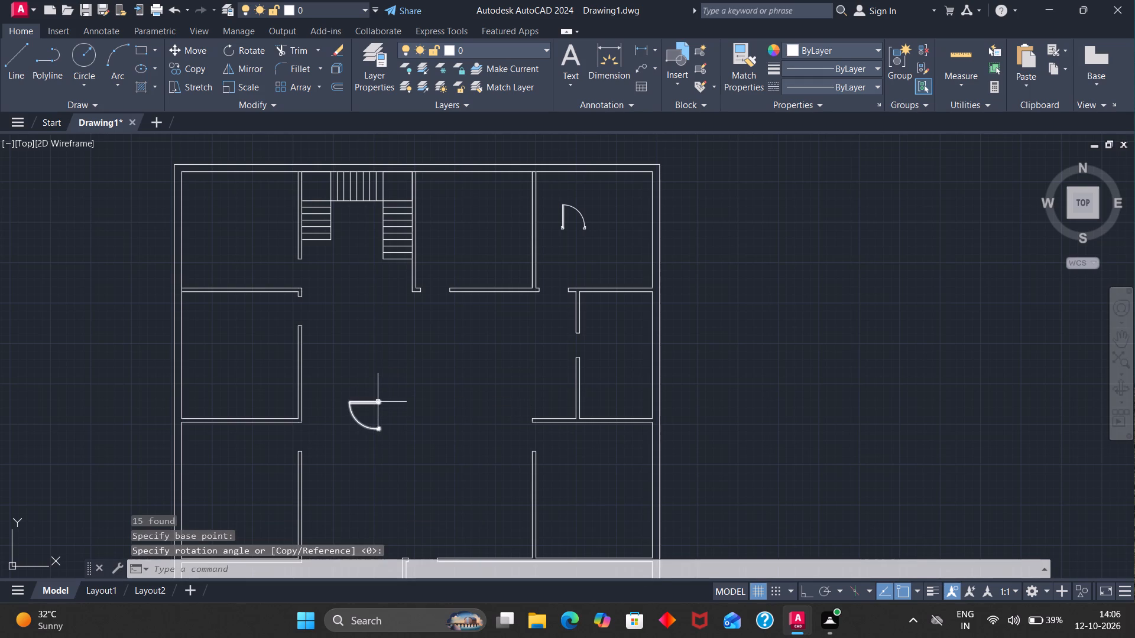
# Move the 3' door by its hinge corner onto the upper jamb of the second left-hand room's opening.
pyautogui.click(378, 402)
pyautogui.press('m')
pyautogui.press('Return')
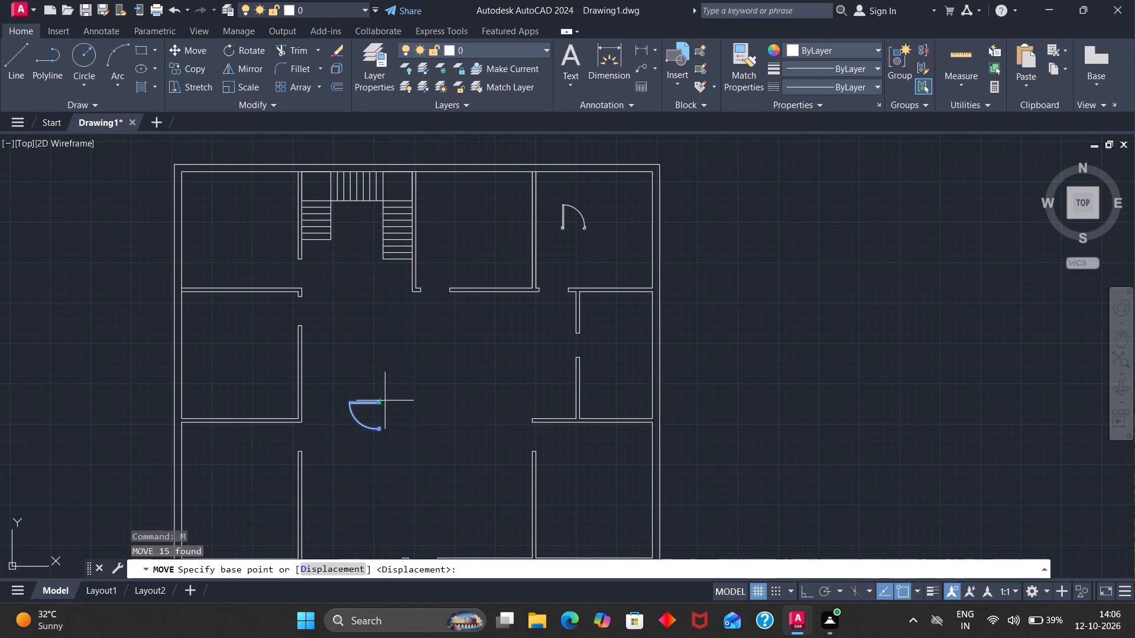
pyautogui.scroll(4, 382, 402)
pyautogui.click(367, 402)
pyautogui.scroll(-4, 322, 336)
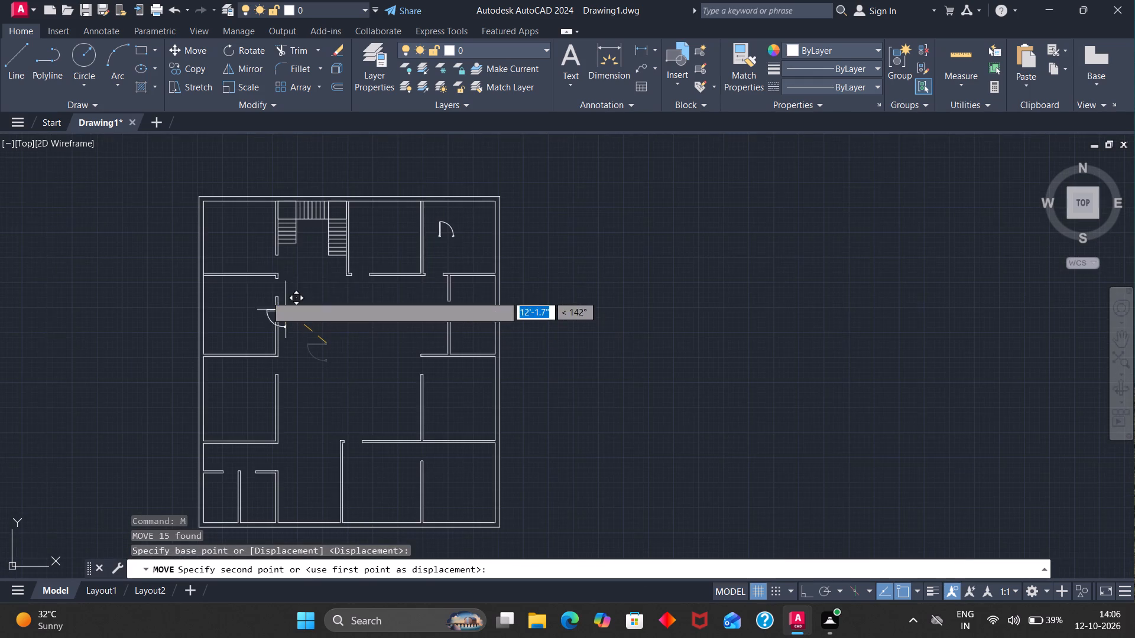
pyautogui.scroll(3, 274, 285)
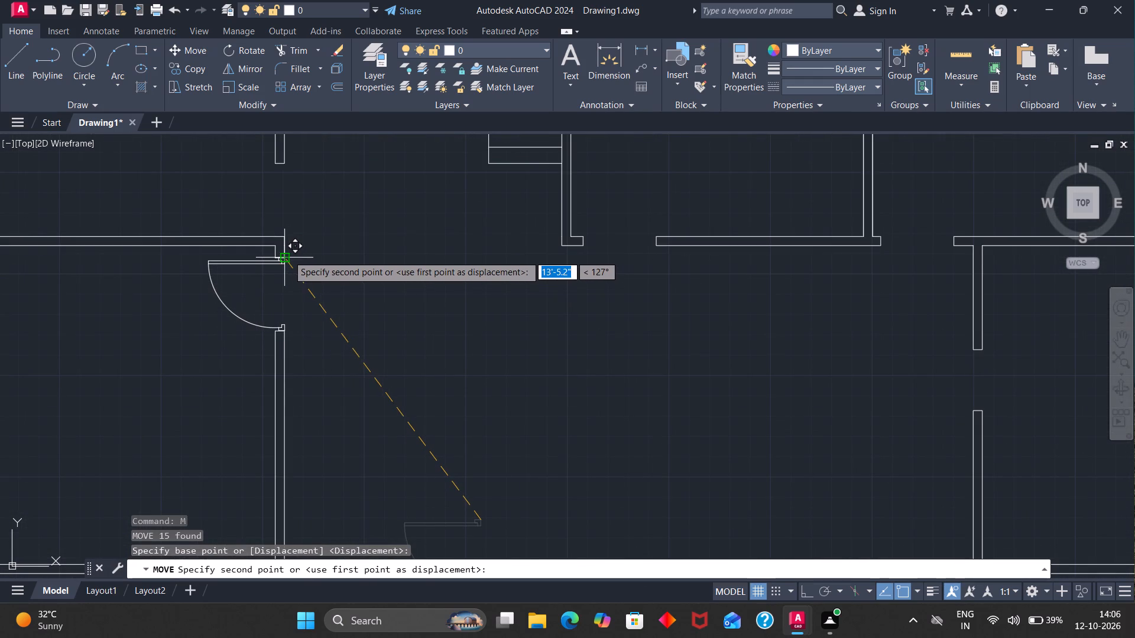
pyautogui.click(288, 255)
# Mirror the placed 3' door about a horizontal line along its hinge jamb's top edge, keeping the original.
pyautogui.click(283, 261)
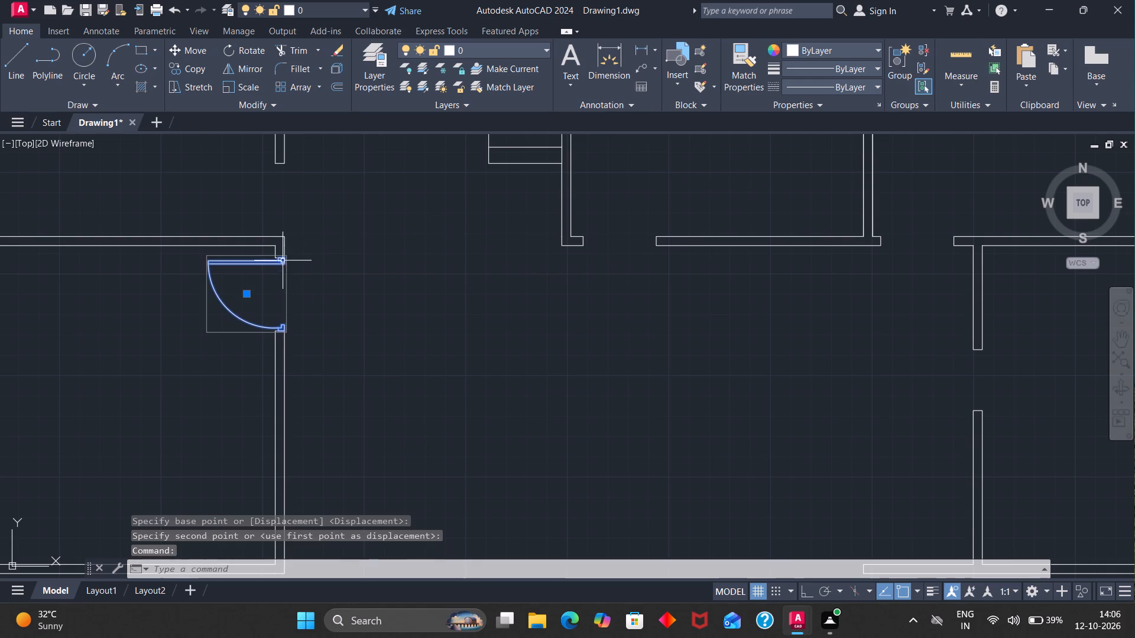
pyautogui.press('m')
pyautogui.press('i')
pyautogui.press('Return')
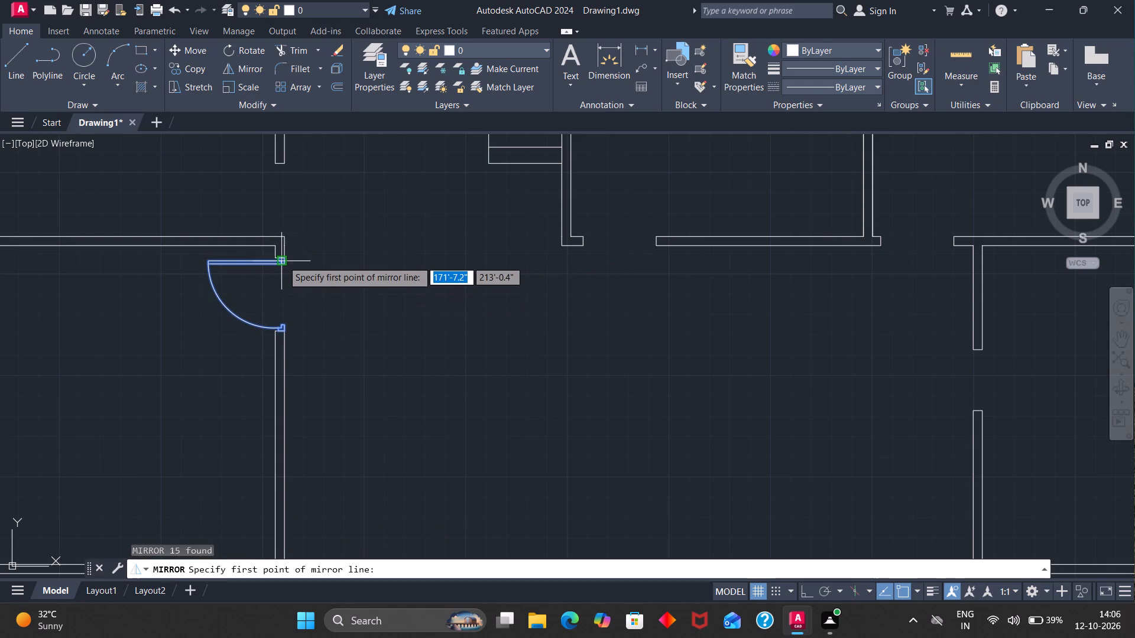
pyautogui.scroll(3, 284, 257)
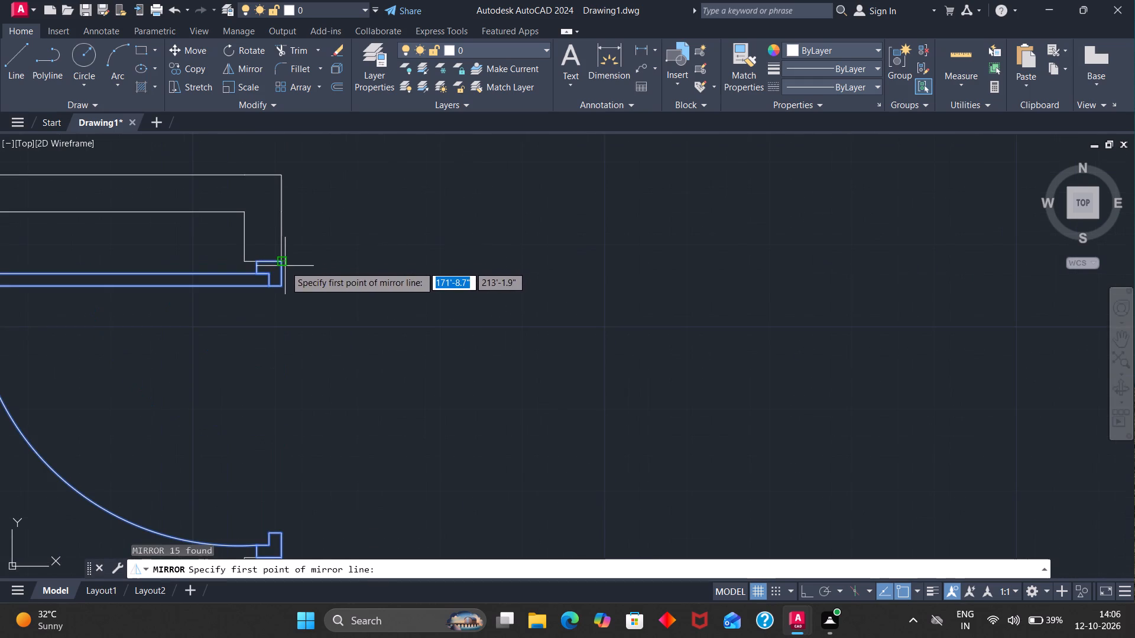
pyautogui.click(283, 262)
pyautogui.click(260, 259)
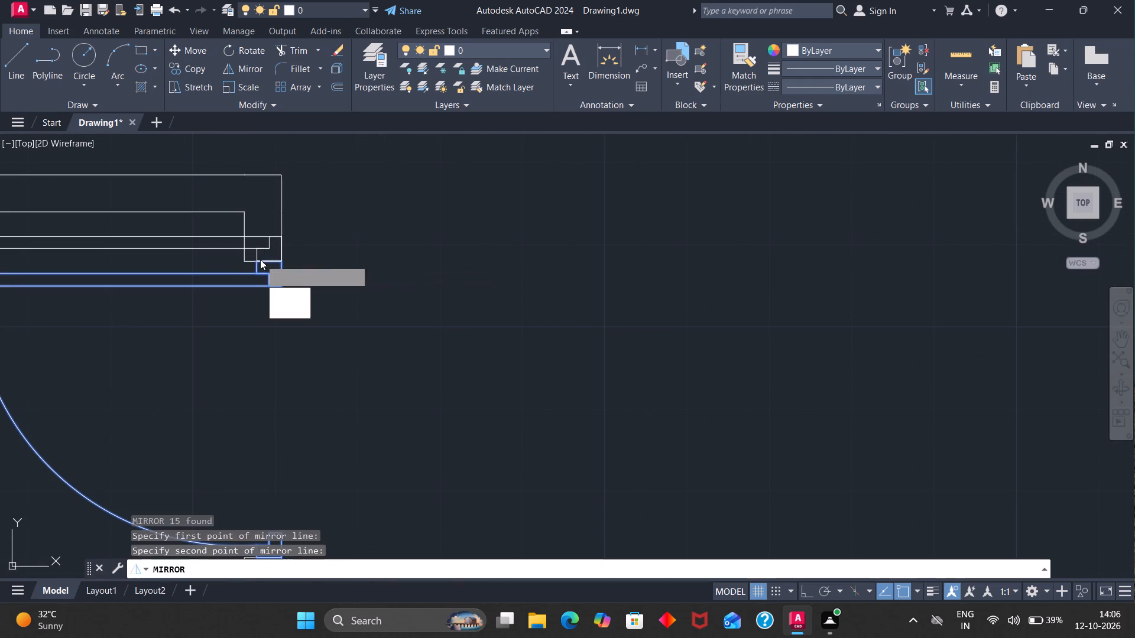
pyautogui.moveTo(294, 307); pyautogui.dragTo(260, 259)
pyautogui.scroll(-2, 260, 248)
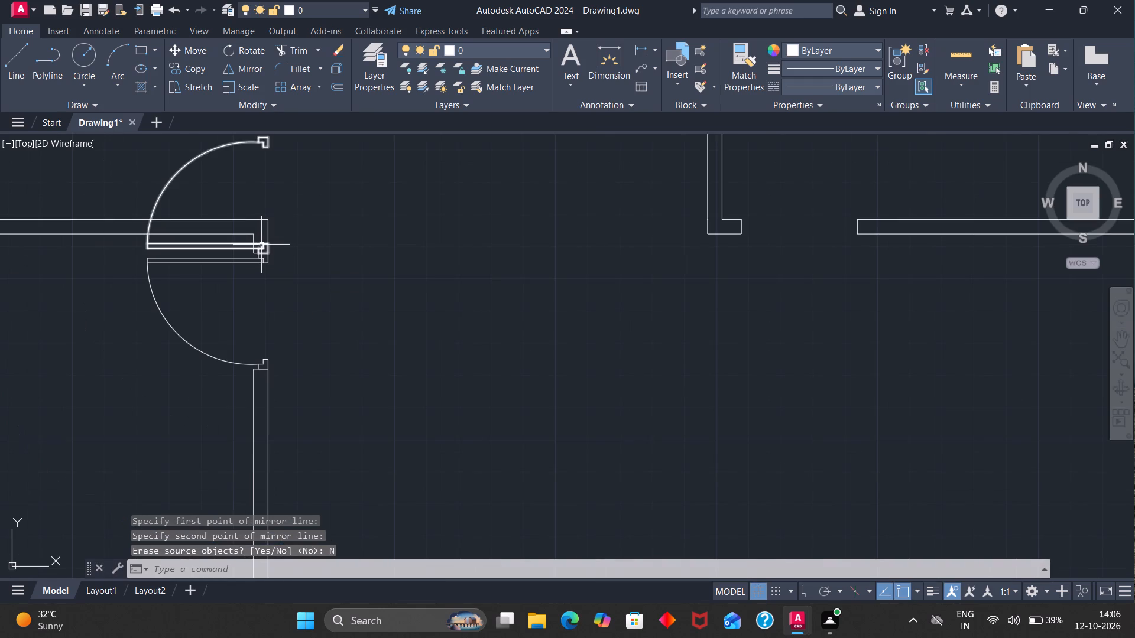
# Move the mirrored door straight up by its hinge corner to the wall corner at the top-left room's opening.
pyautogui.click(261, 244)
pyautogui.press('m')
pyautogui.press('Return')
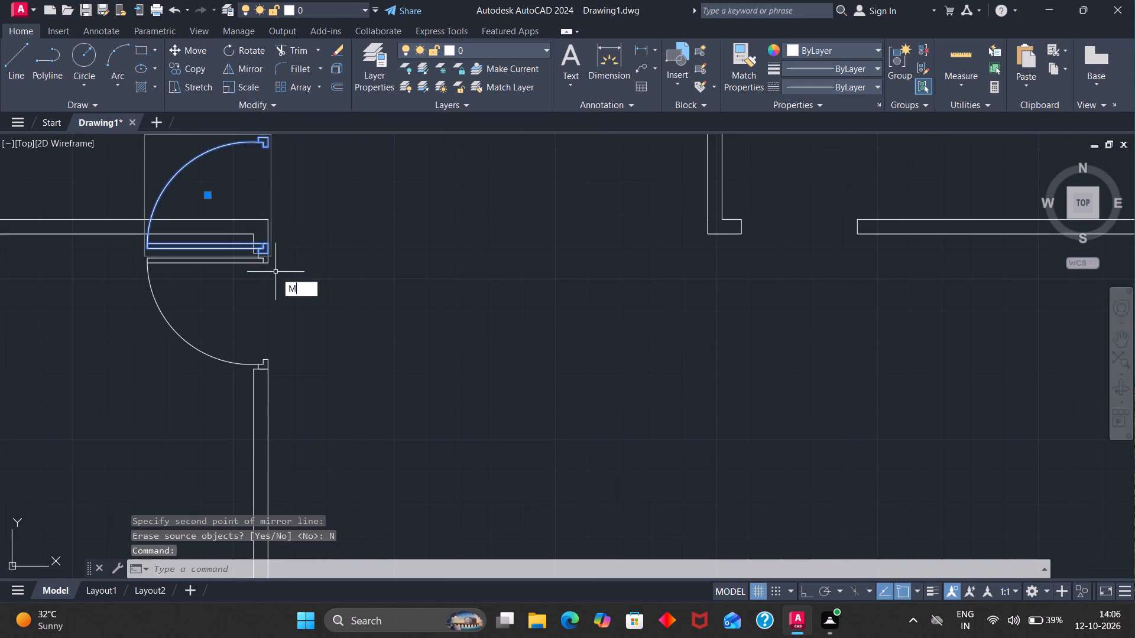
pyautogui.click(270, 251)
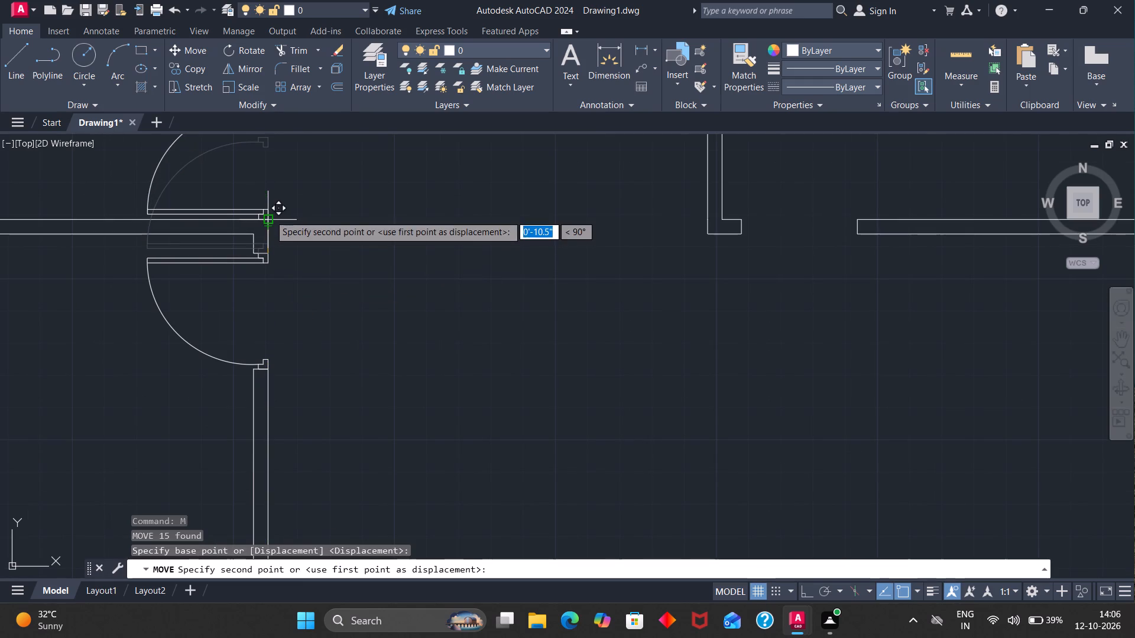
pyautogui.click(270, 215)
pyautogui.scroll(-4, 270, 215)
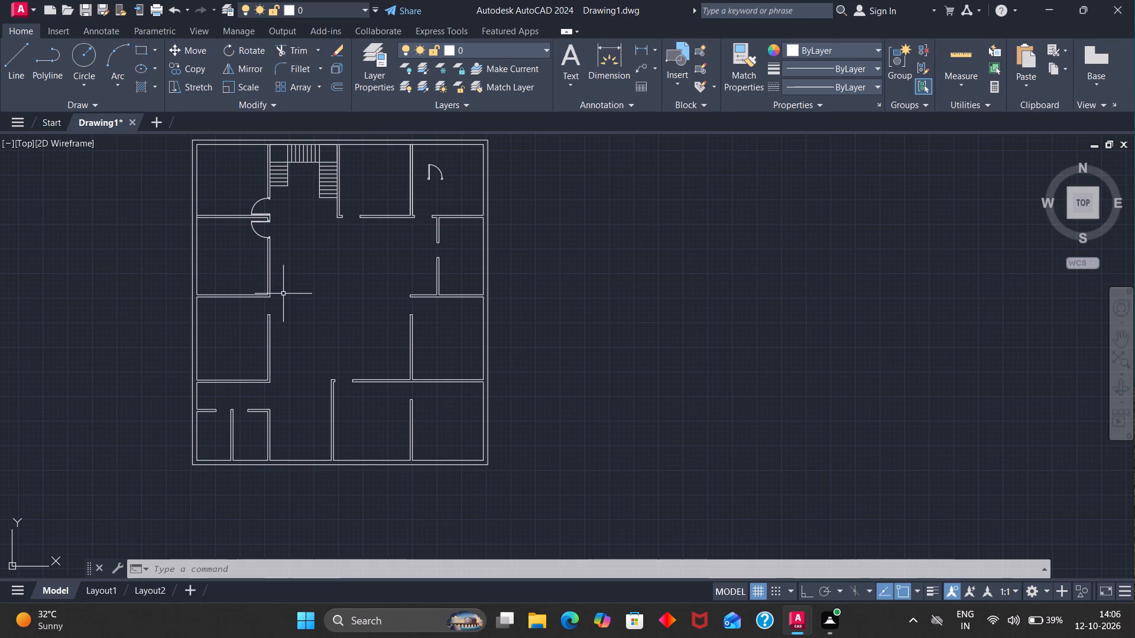
# Move the mirrored door by its hinge corner onto the lower jamb of the third left-hand room's opening.
pyautogui.click(267, 214)
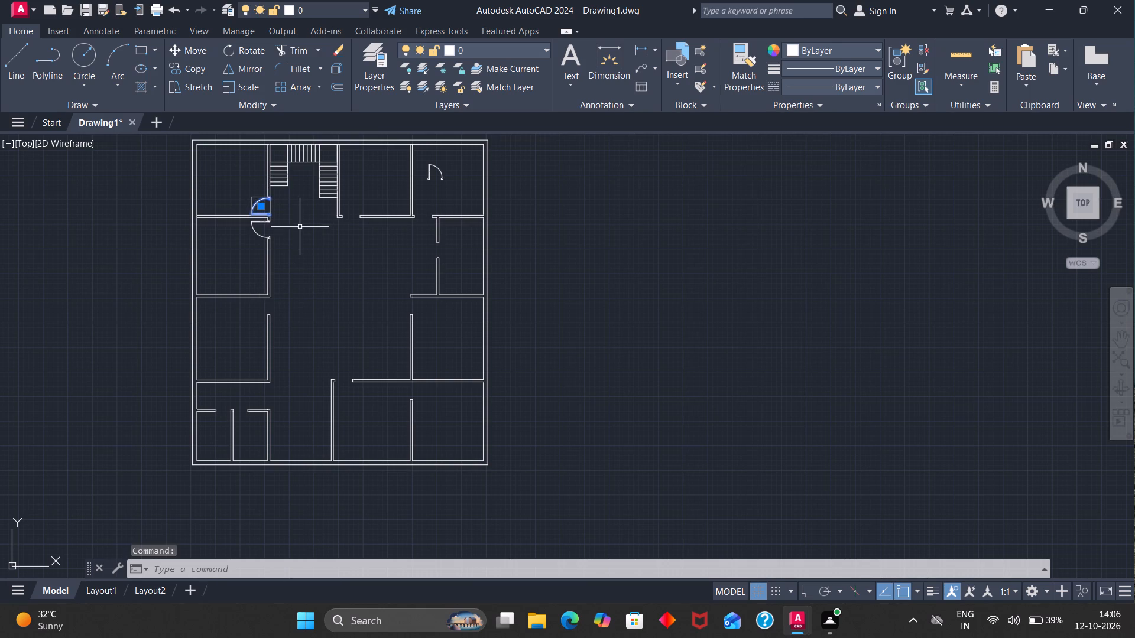
pyautogui.press('m')
pyautogui.press('Return')
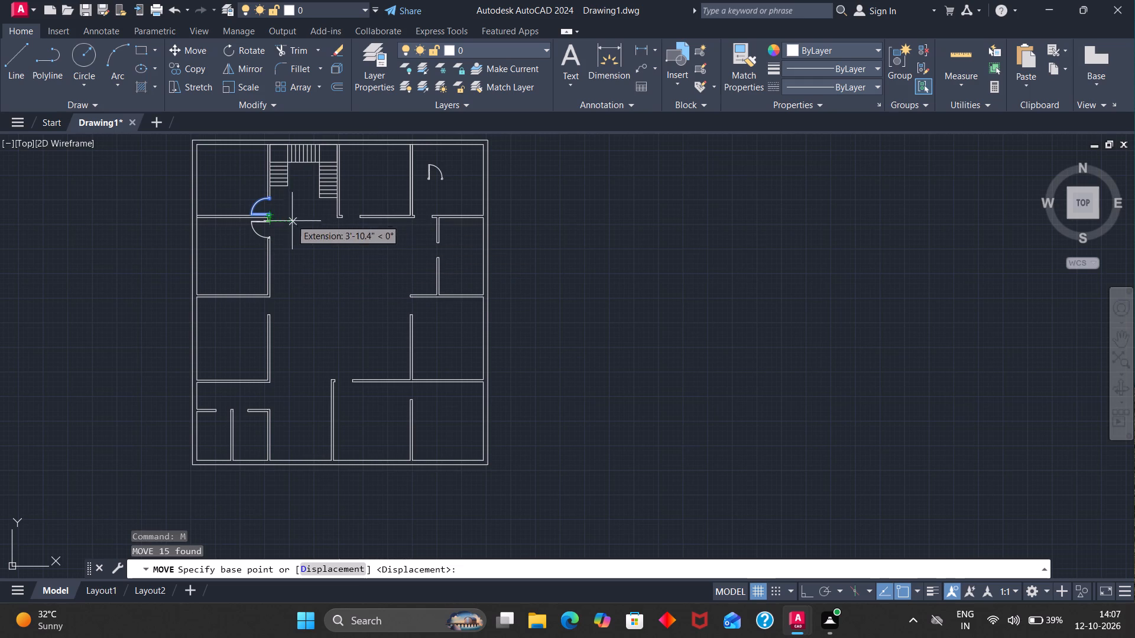
pyautogui.click(268, 214)
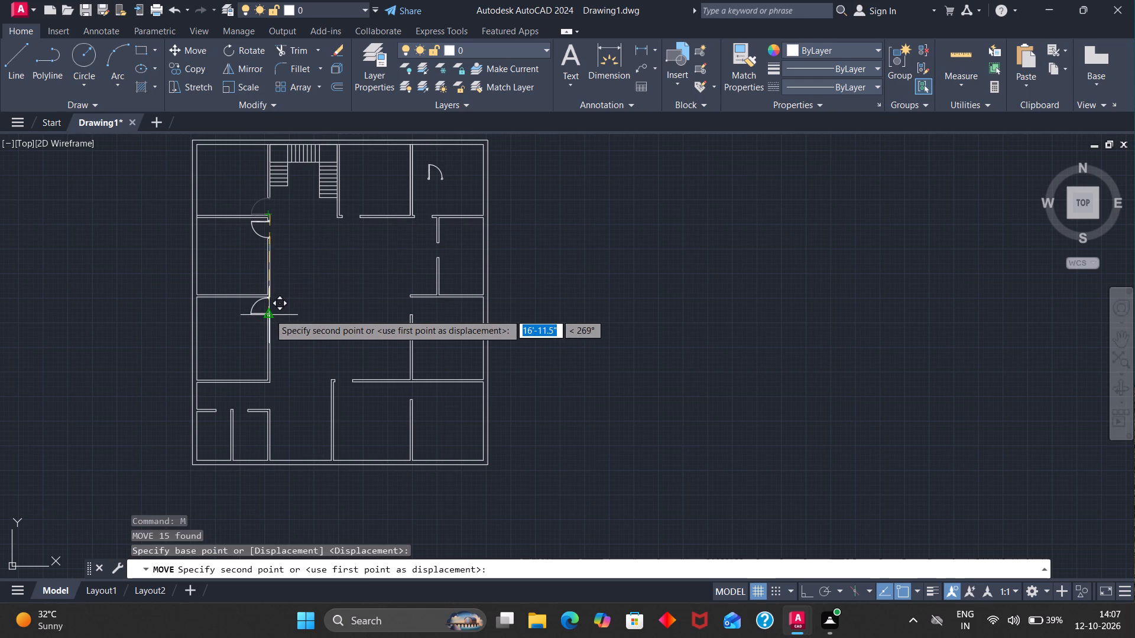
pyautogui.scroll(4, 269, 314)
pyautogui.click(268, 315)
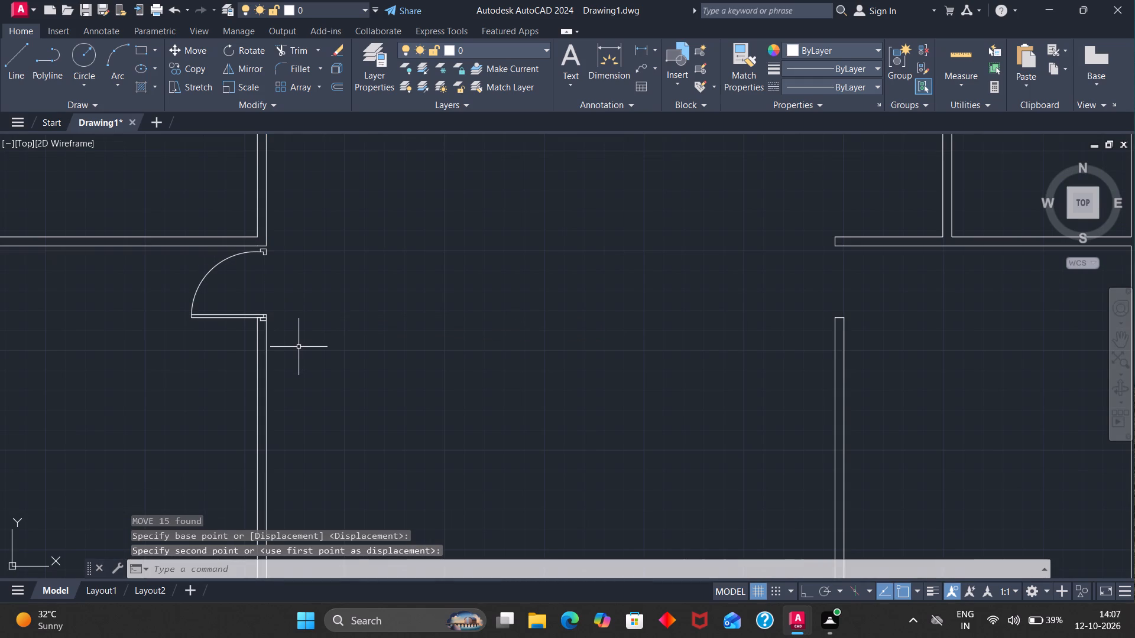
pyautogui.scroll(-3, 298, 347)
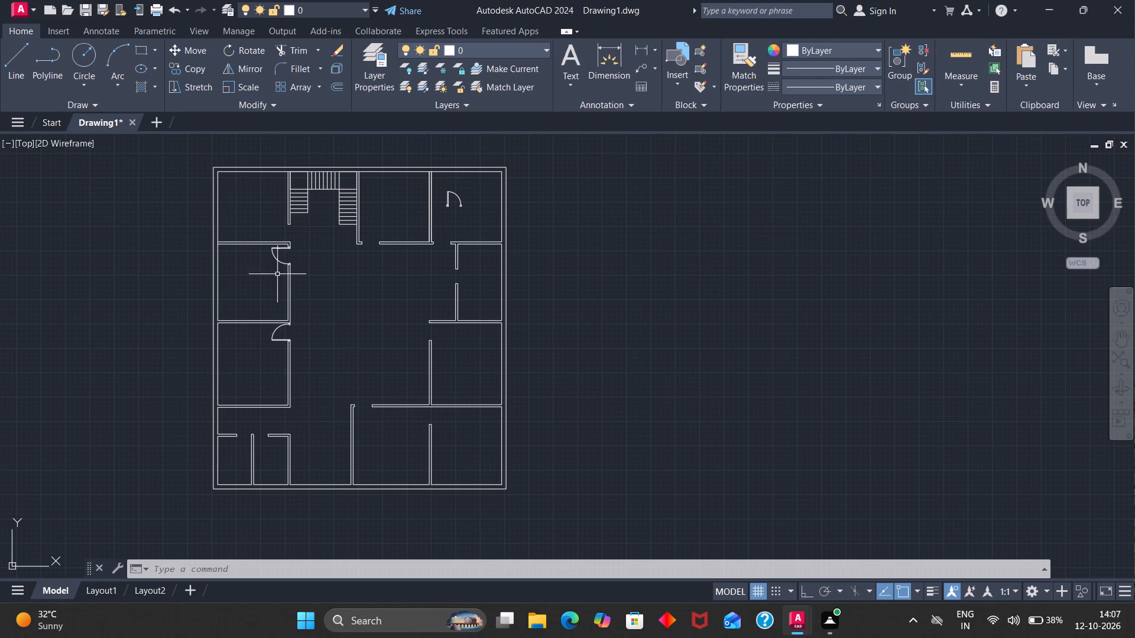
# Mirror the second left-hand room's door about a horizontal line along its hinge jamb's top edge, keeping the original.
pyautogui.scroll(2, 297, 250)
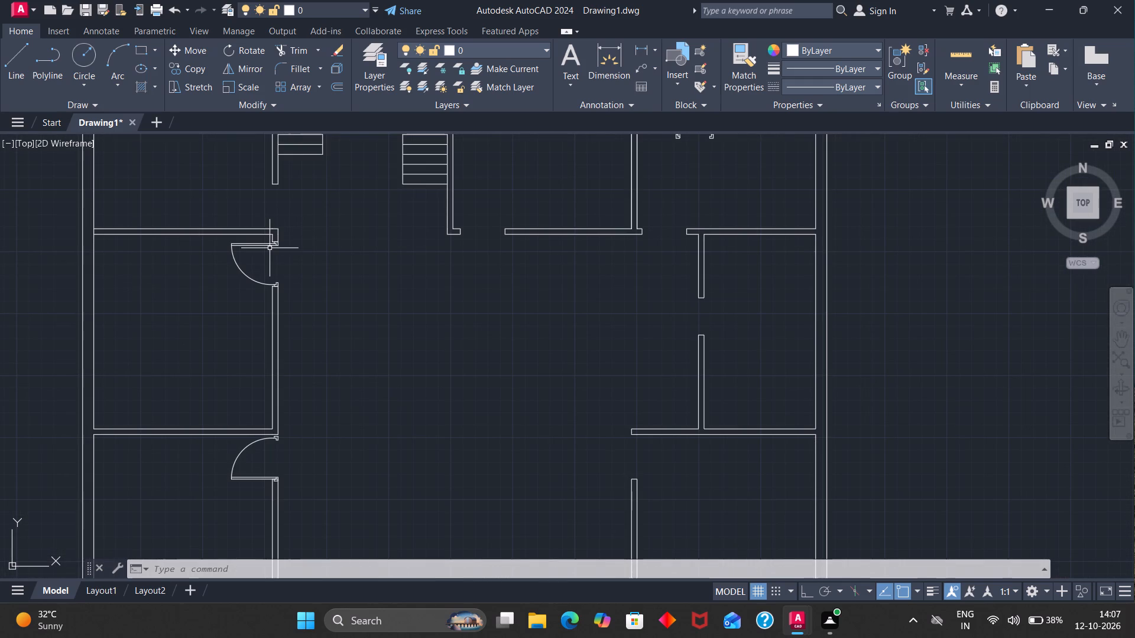
pyautogui.click(271, 246)
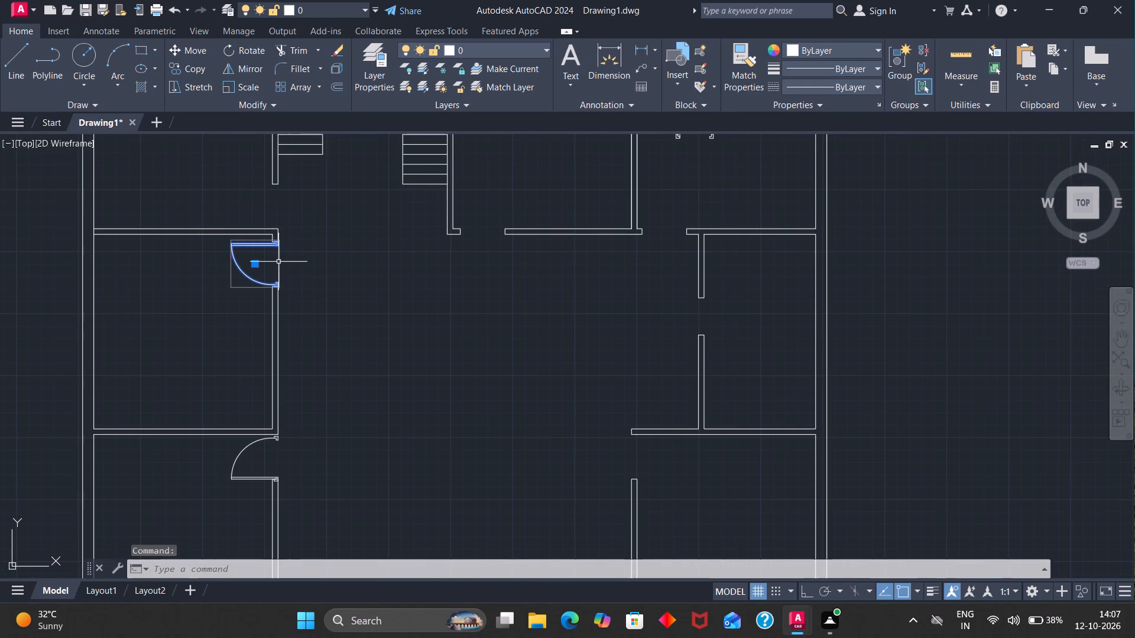
pyautogui.press('m')
pyautogui.press('i')
pyautogui.press('Return')
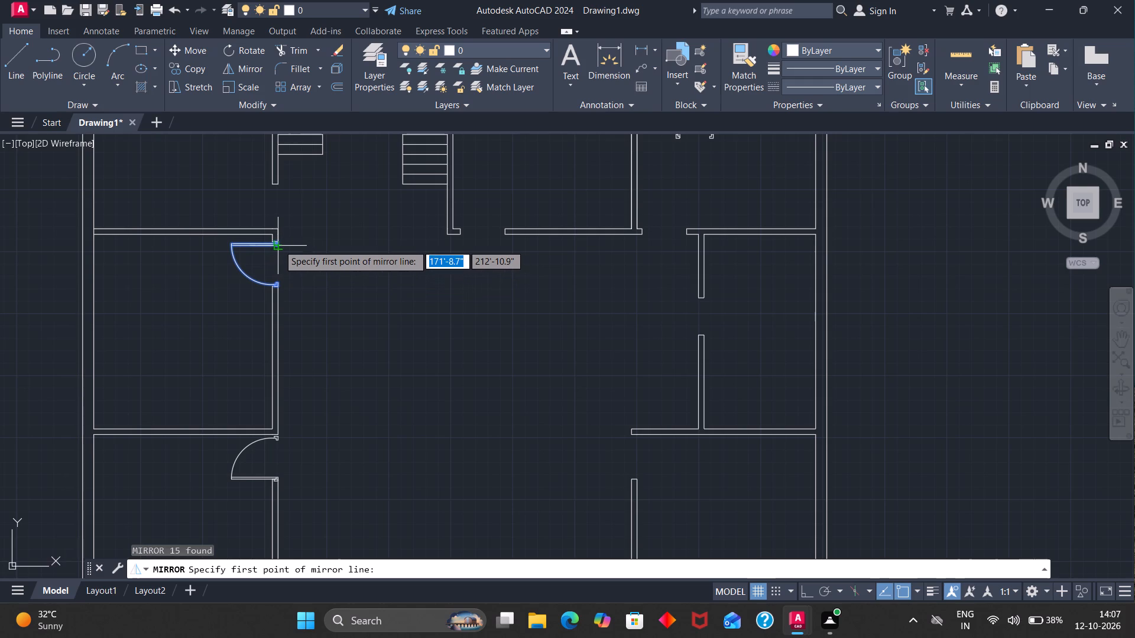
pyautogui.scroll(4, 278, 245)
pyautogui.click(265, 229)
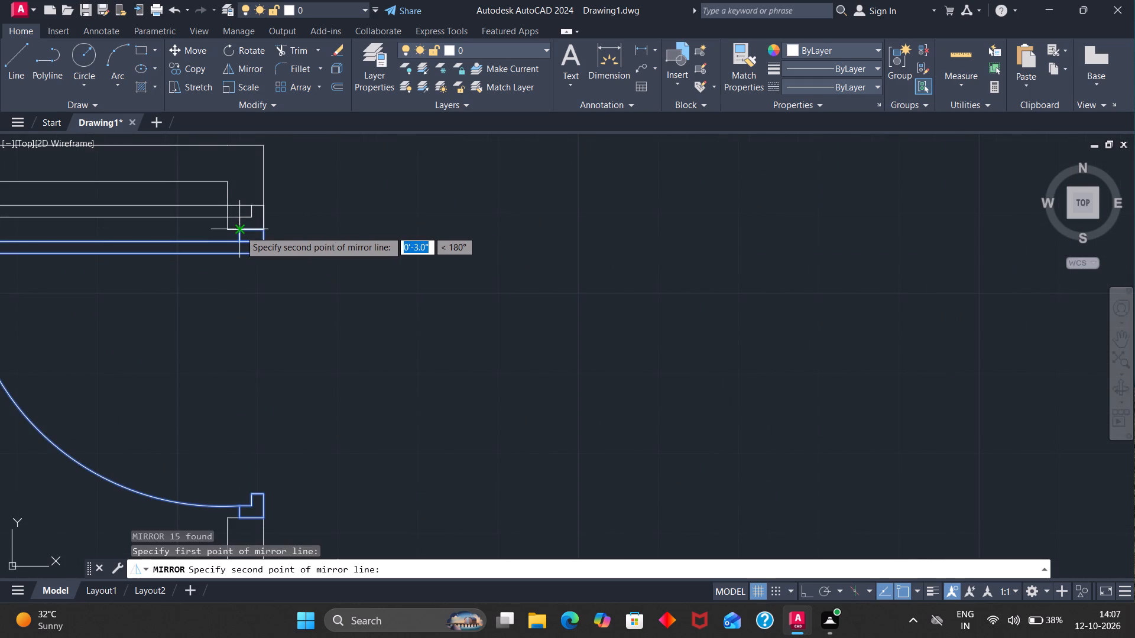
pyautogui.click(239, 229)
pyautogui.scroll(-1, 266, 245)
pyautogui.moveTo(273, 286); pyautogui.dragTo(239, 229)
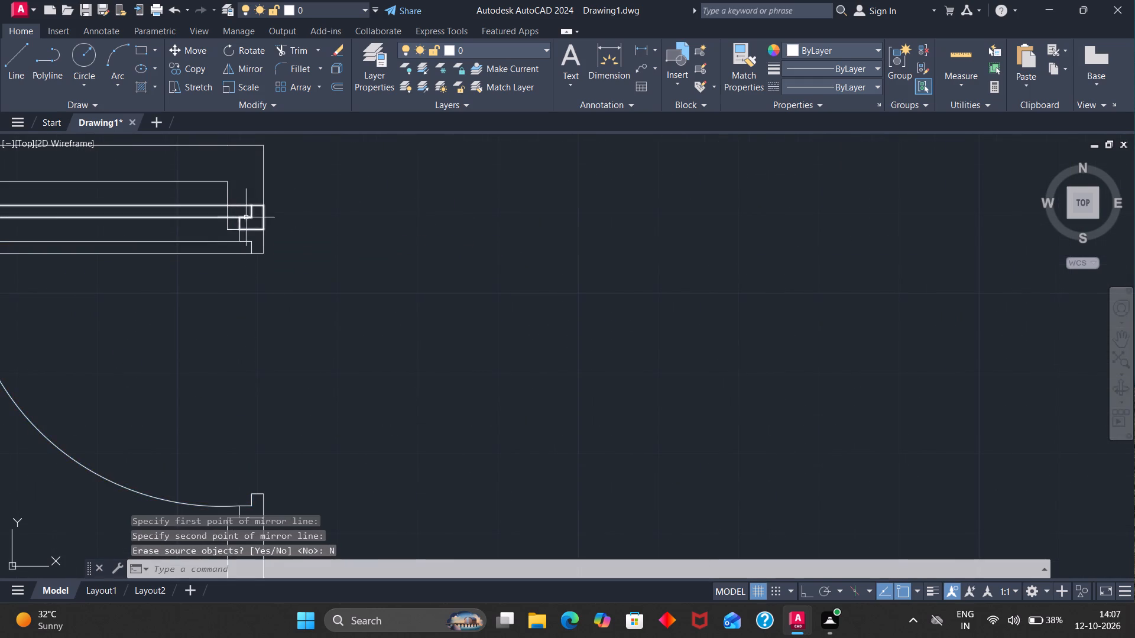
# Move the mirrored door straight up by its hinge corner to the wall corner at the top-left room's opening.
pyautogui.scroll(-2, 246, 217)
pyautogui.click(248, 217)
pyautogui.press('m')
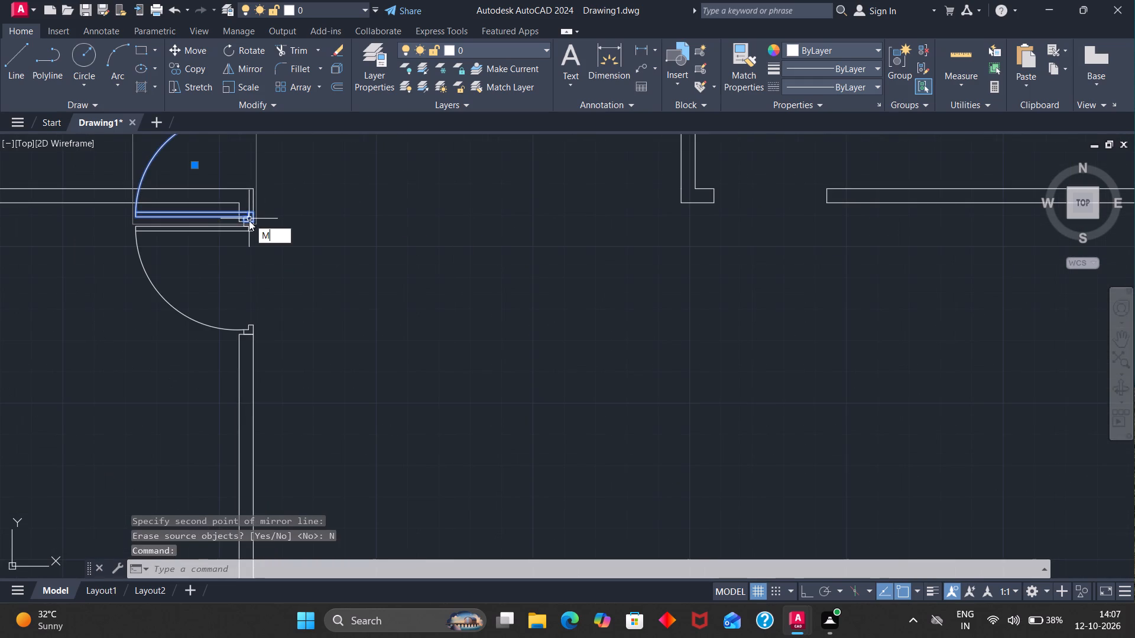
pyautogui.press('Return')
pyautogui.click(252, 227)
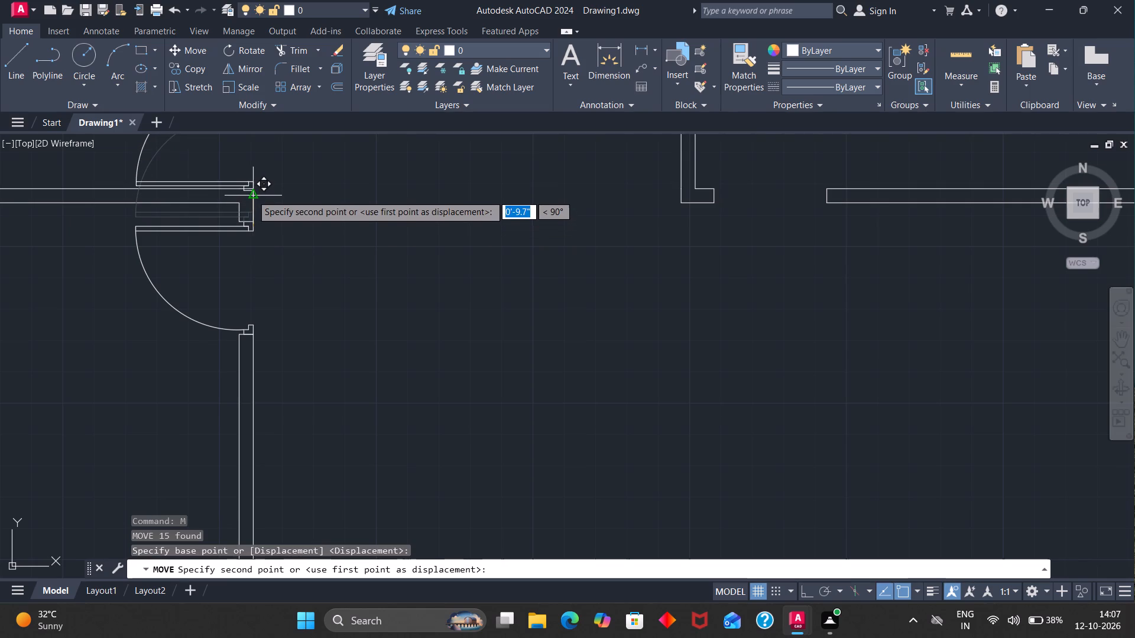
pyautogui.click(252, 192)
pyautogui.scroll(-5, 252, 192)
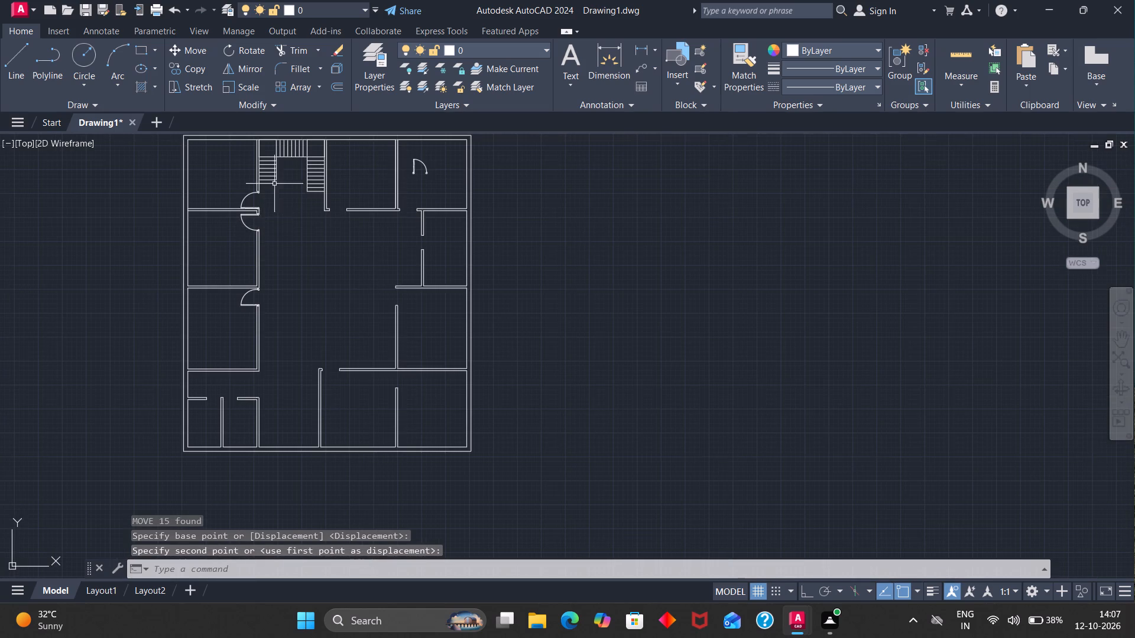
# Group all the objects of the loose door in the top-right room.
pyautogui.scroll(-1, 320, 206)
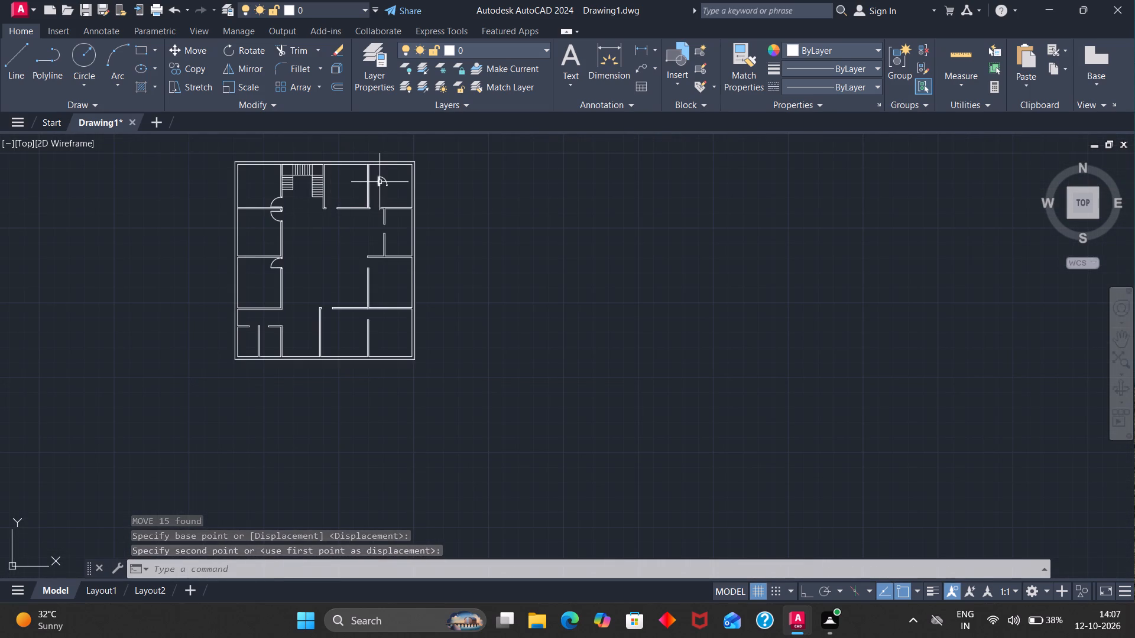
pyautogui.scroll(2, 380, 182)
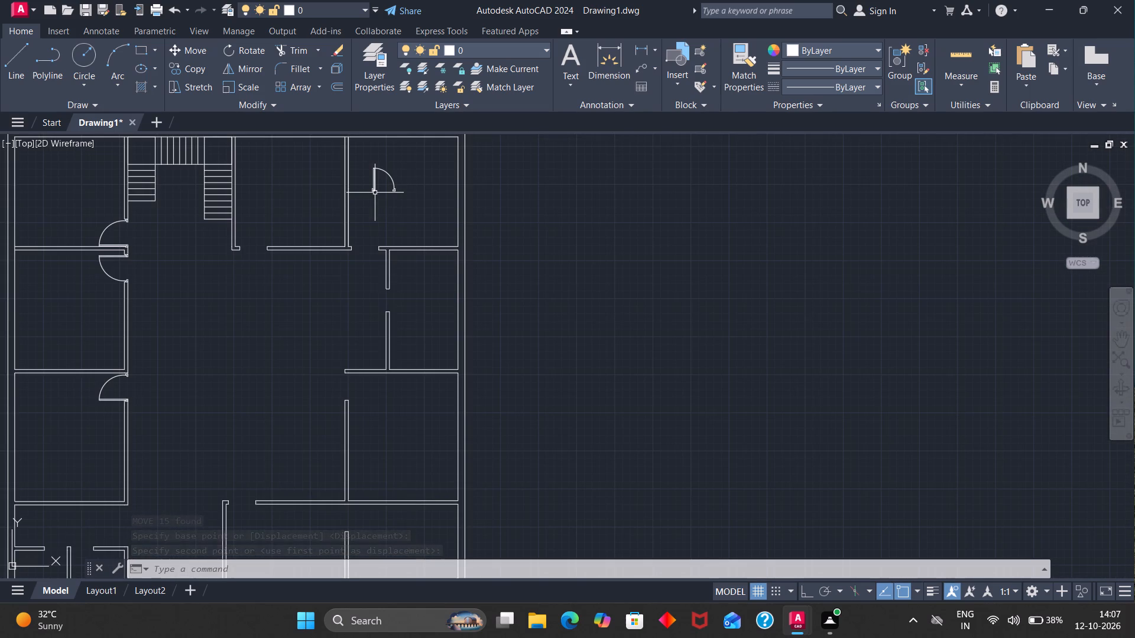
pyautogui.moveTo(403, 167); pyautogui.dragTo(372, 173)
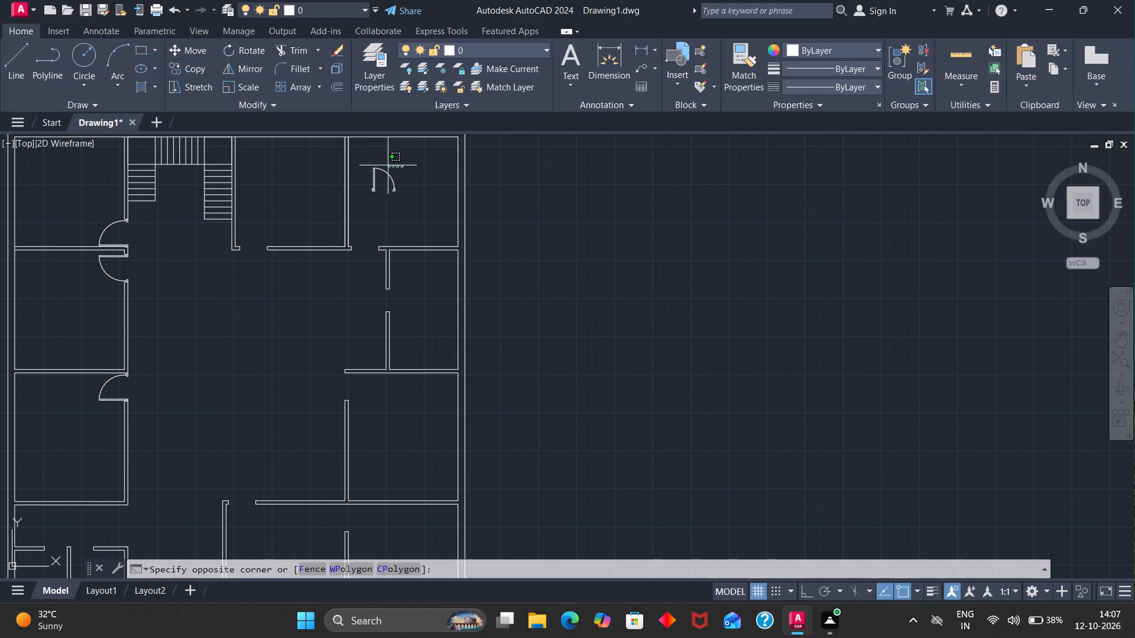
pyautogui.moveTo(372, 173); pyautogui.dragTo(398, 202)
pyautogui.press('g')
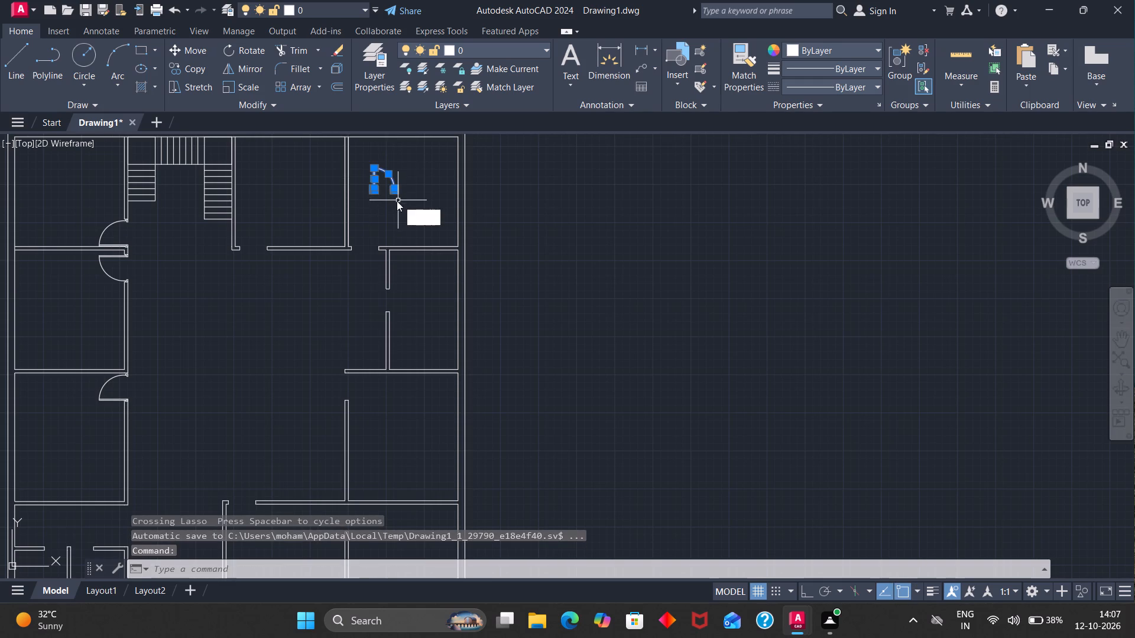
pyautogui.press('Return')
# Copy the grouped door from its hinge corner into the central hall and just above the openings of the two small bottom-left rooms.
pyautogui.write('CO')
pyautogui.press('Return')
pyautogui.click(374, 190)
pyautogui.press('Return')
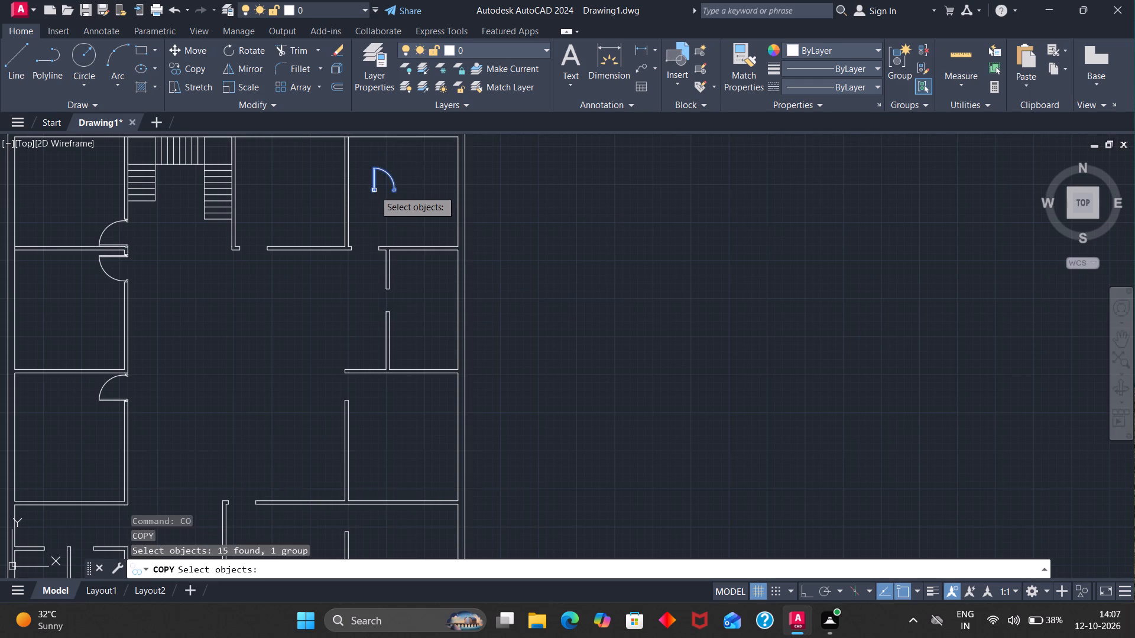
pyautogui.click(368, 193)
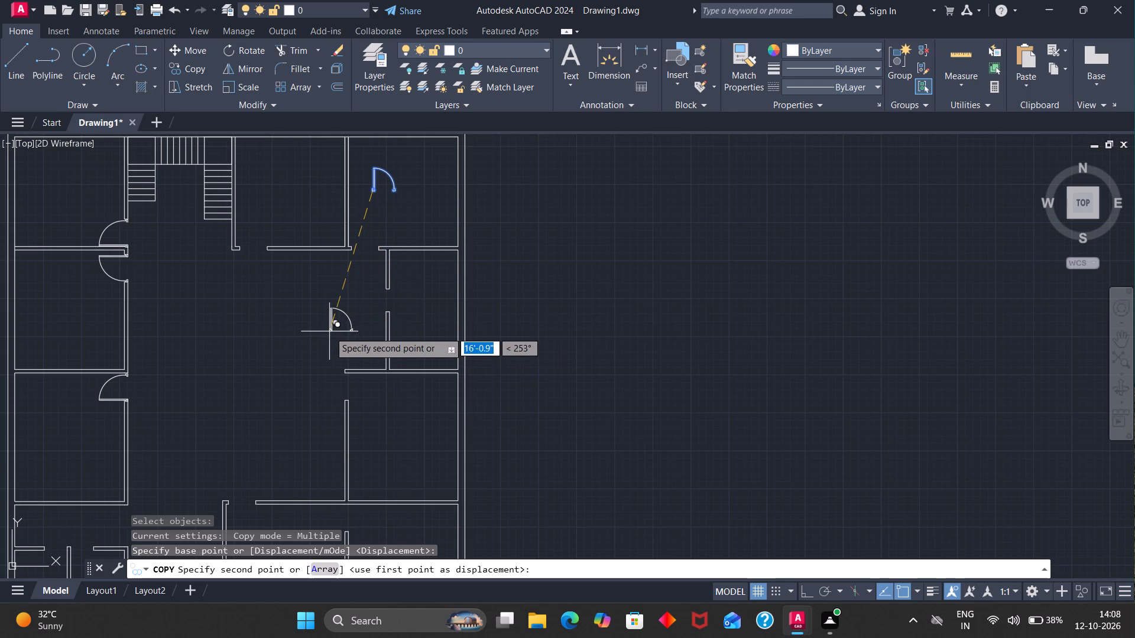
pyautogui.click(332, 325)
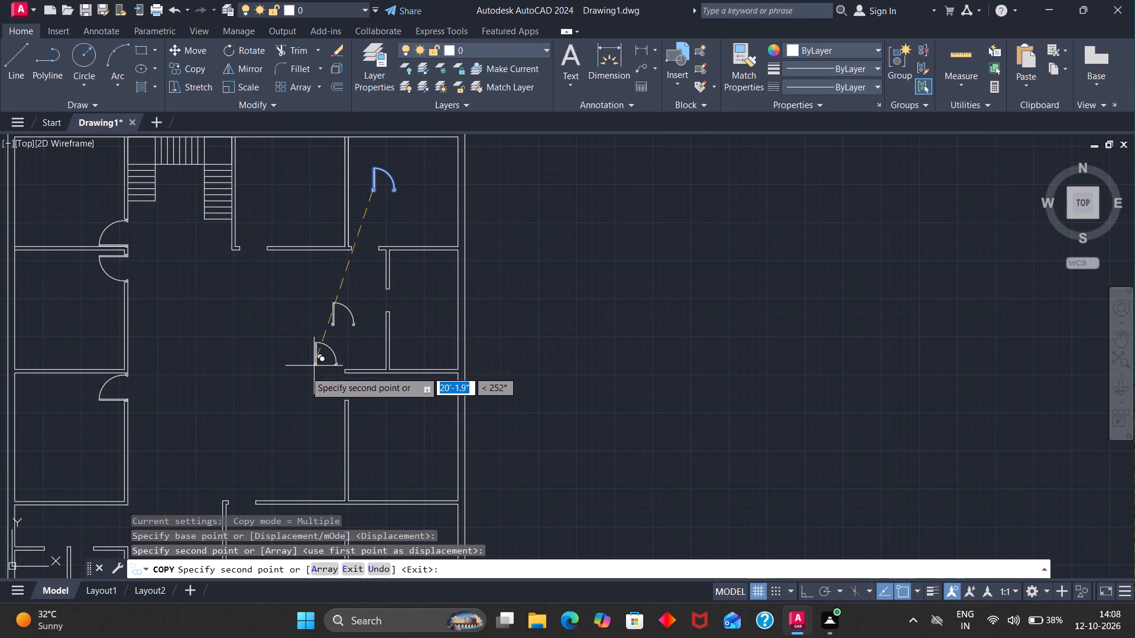
pyautogui.scroll(-3, 217, 425)
pyautogui.scroll(4, 168, 463)
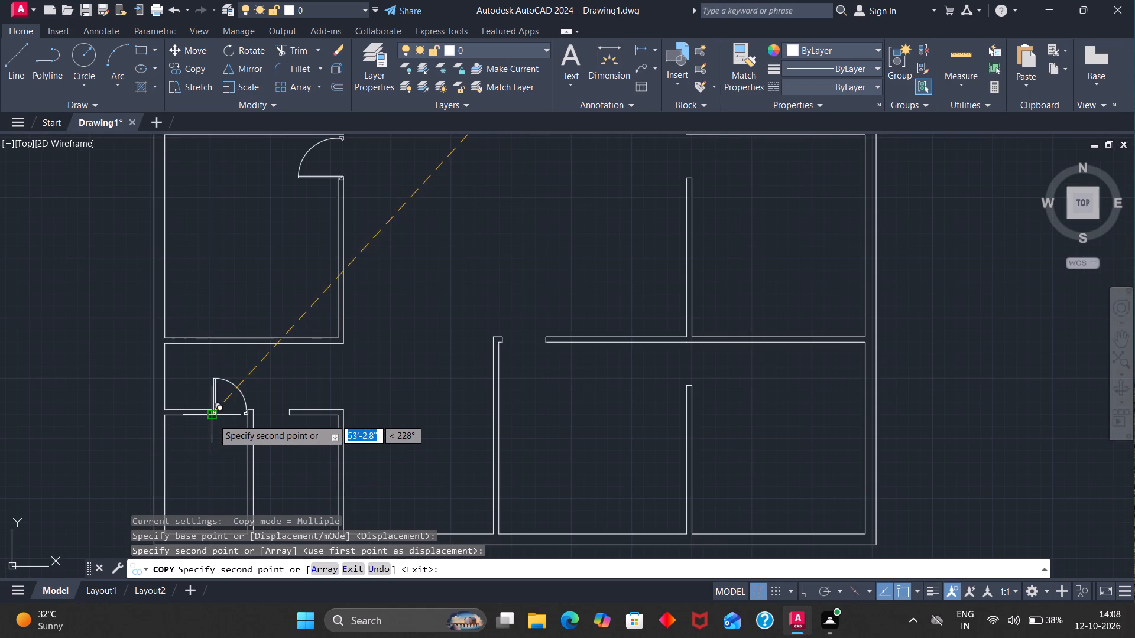
pyautogui.click(214, 398)
pyautogui.click(277, 385)
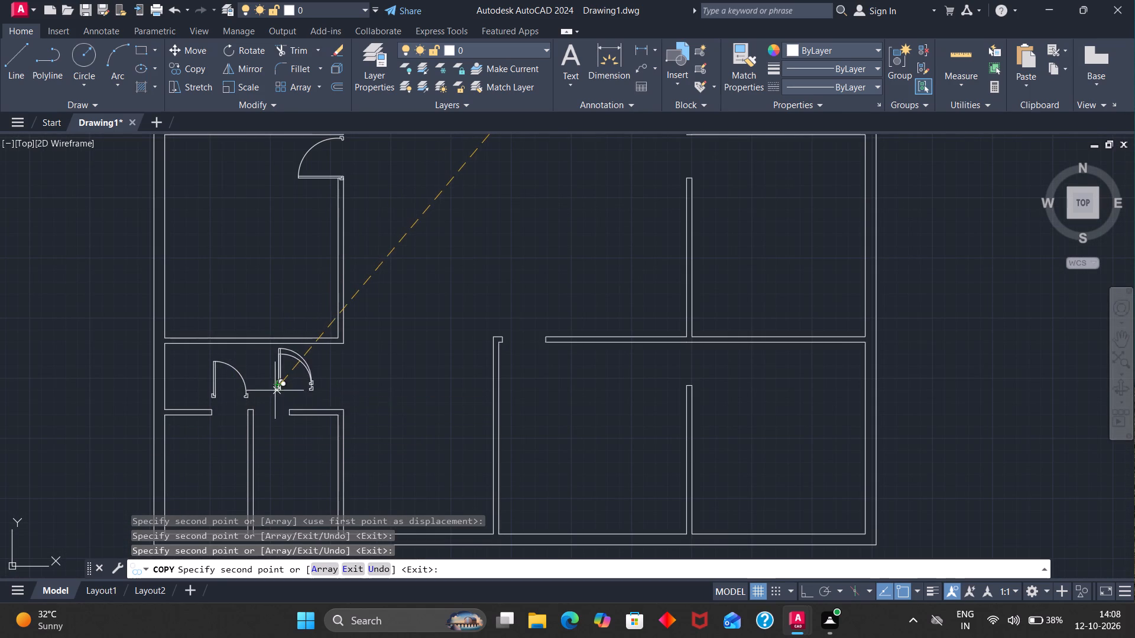
pyautogui.press('Escape')
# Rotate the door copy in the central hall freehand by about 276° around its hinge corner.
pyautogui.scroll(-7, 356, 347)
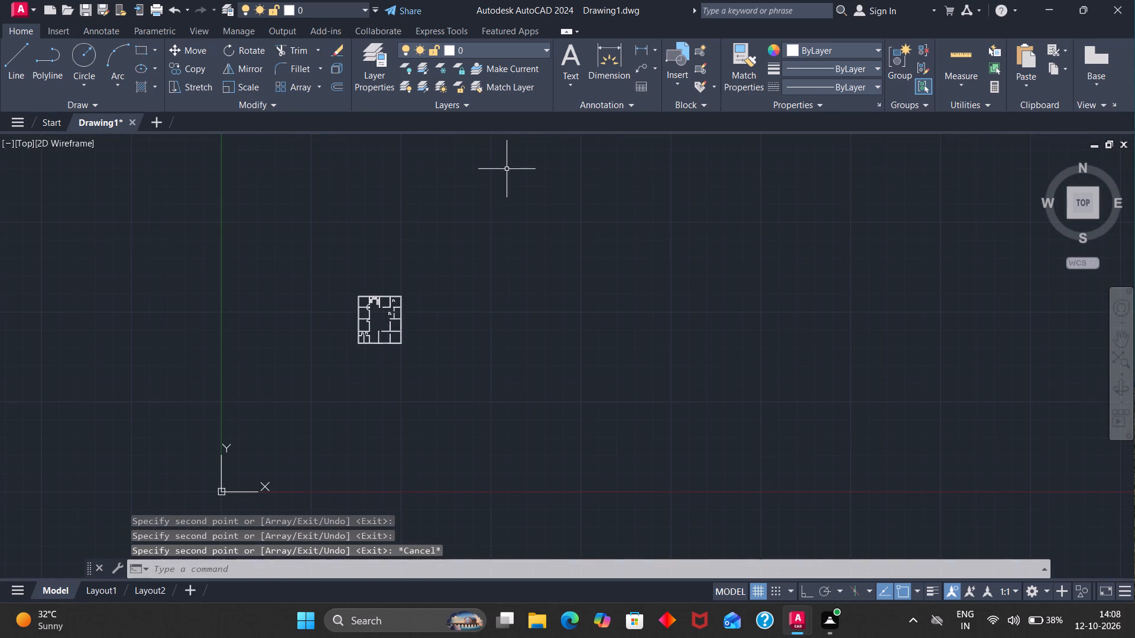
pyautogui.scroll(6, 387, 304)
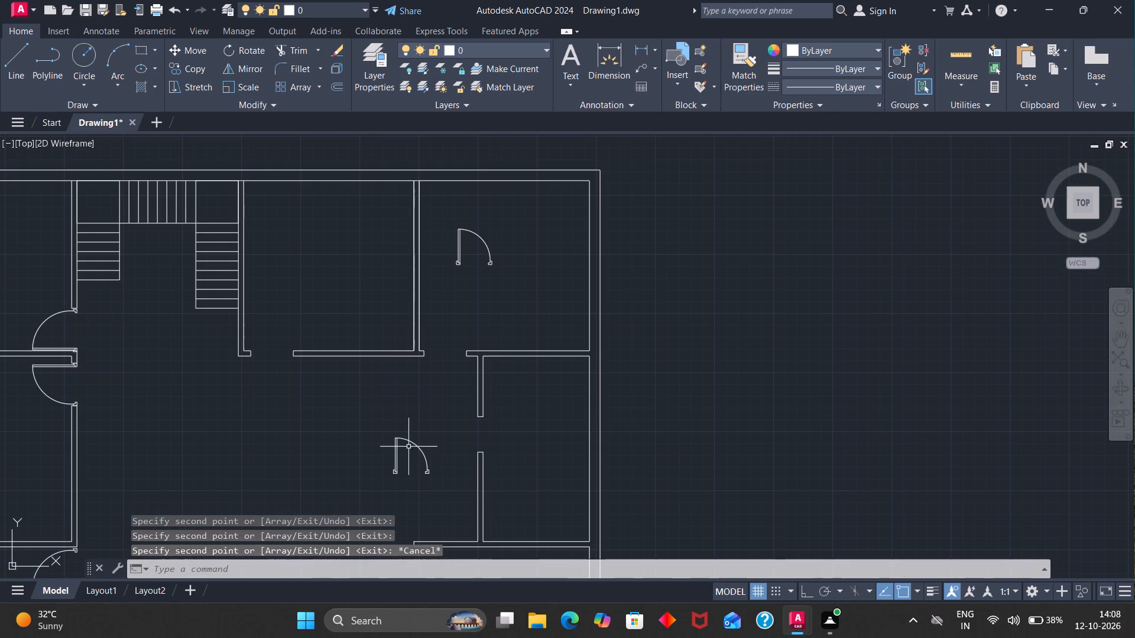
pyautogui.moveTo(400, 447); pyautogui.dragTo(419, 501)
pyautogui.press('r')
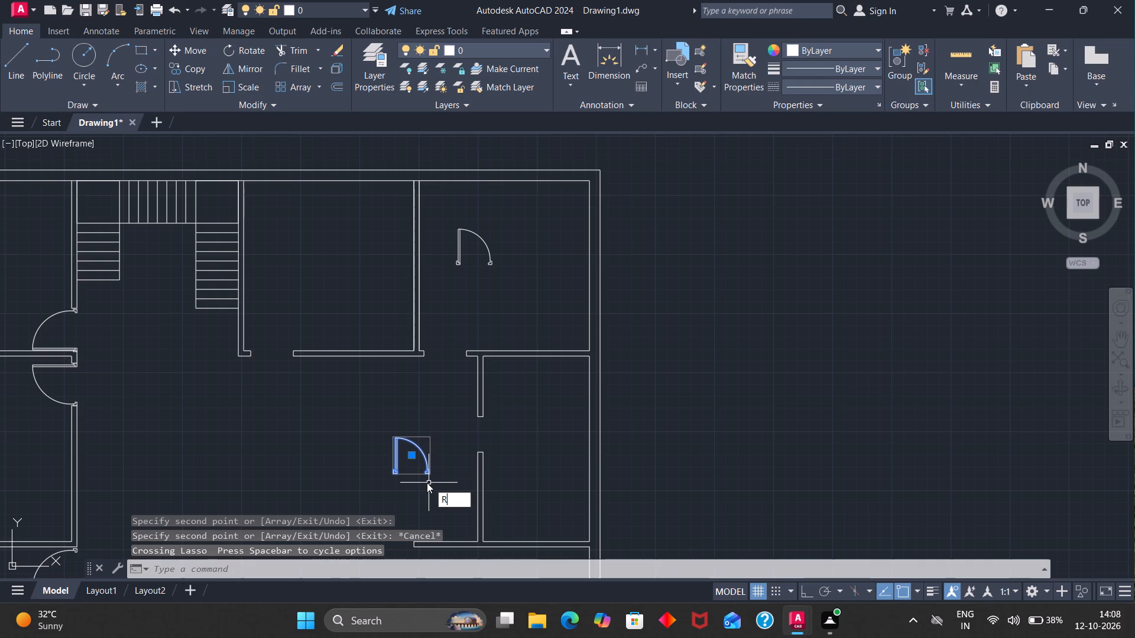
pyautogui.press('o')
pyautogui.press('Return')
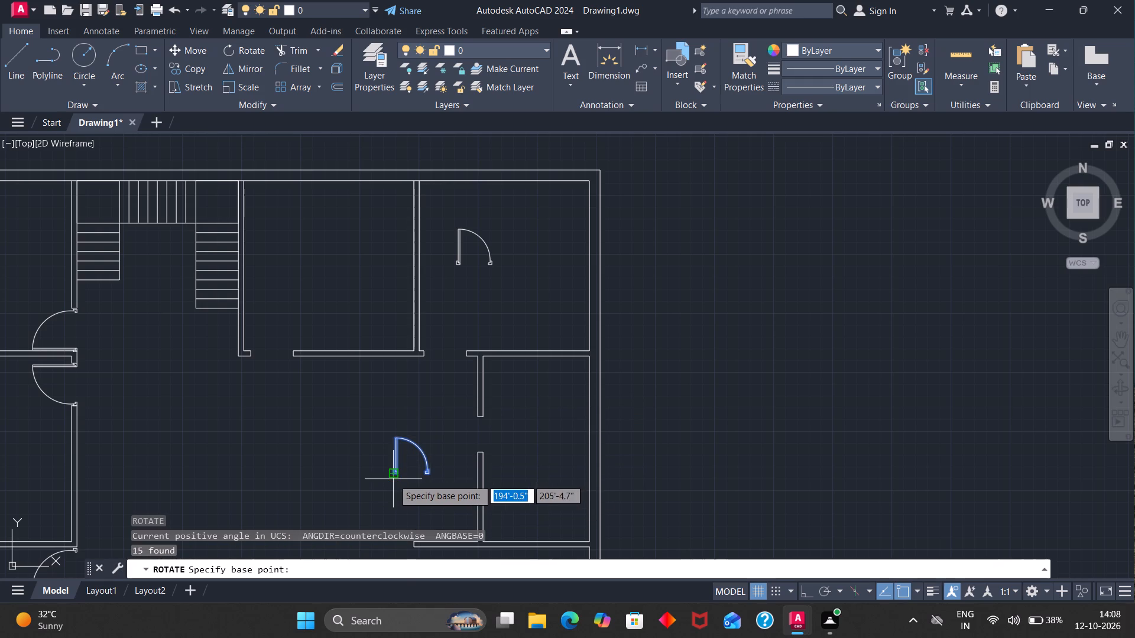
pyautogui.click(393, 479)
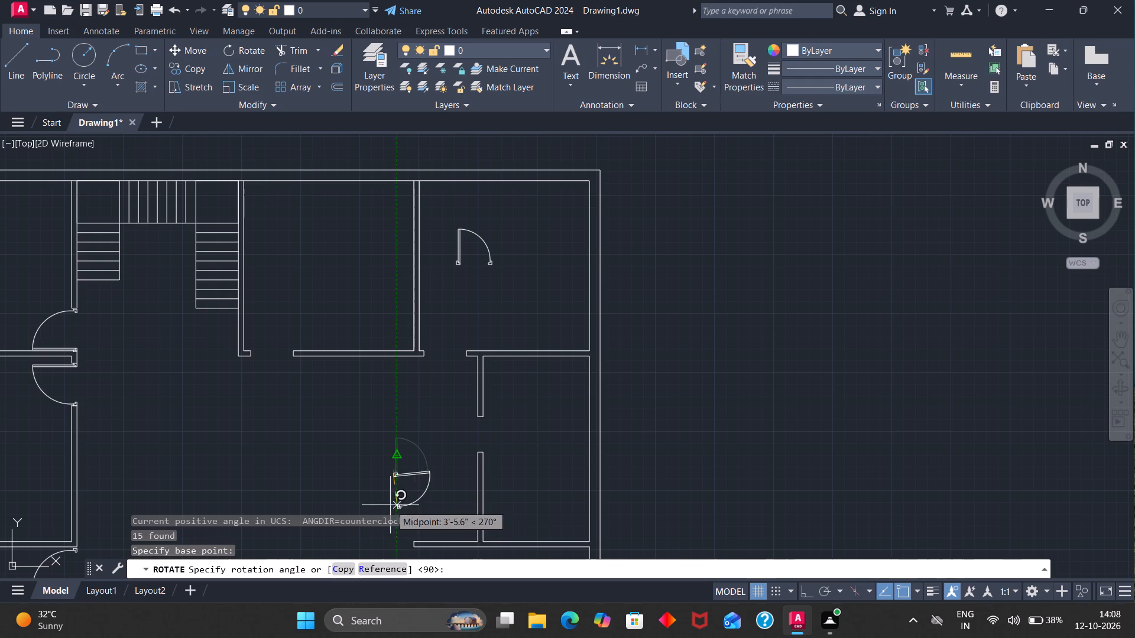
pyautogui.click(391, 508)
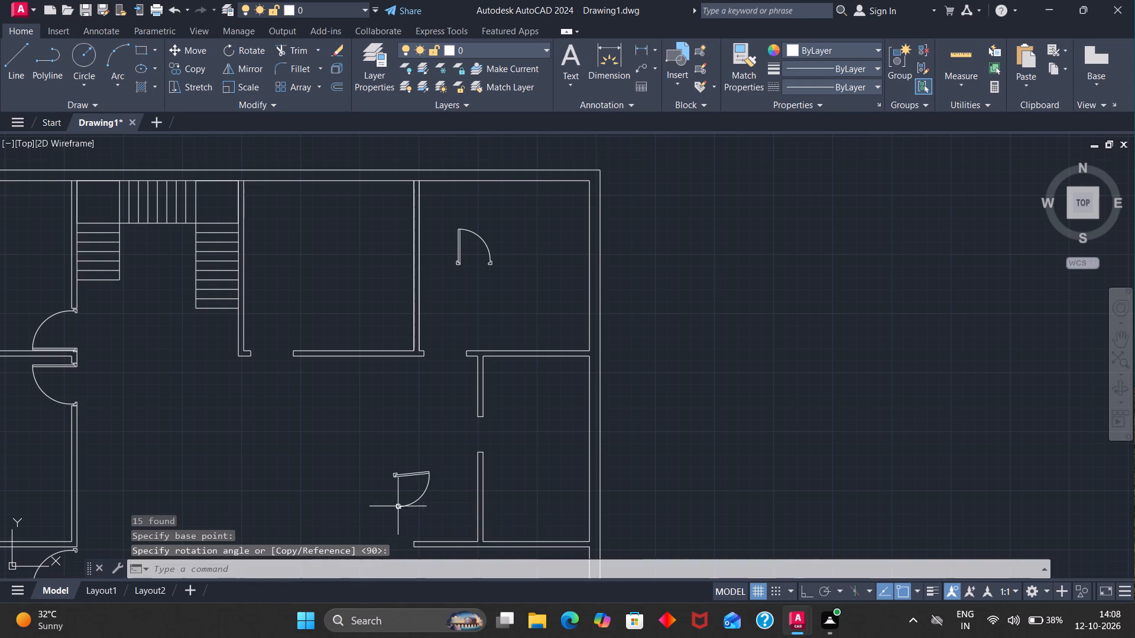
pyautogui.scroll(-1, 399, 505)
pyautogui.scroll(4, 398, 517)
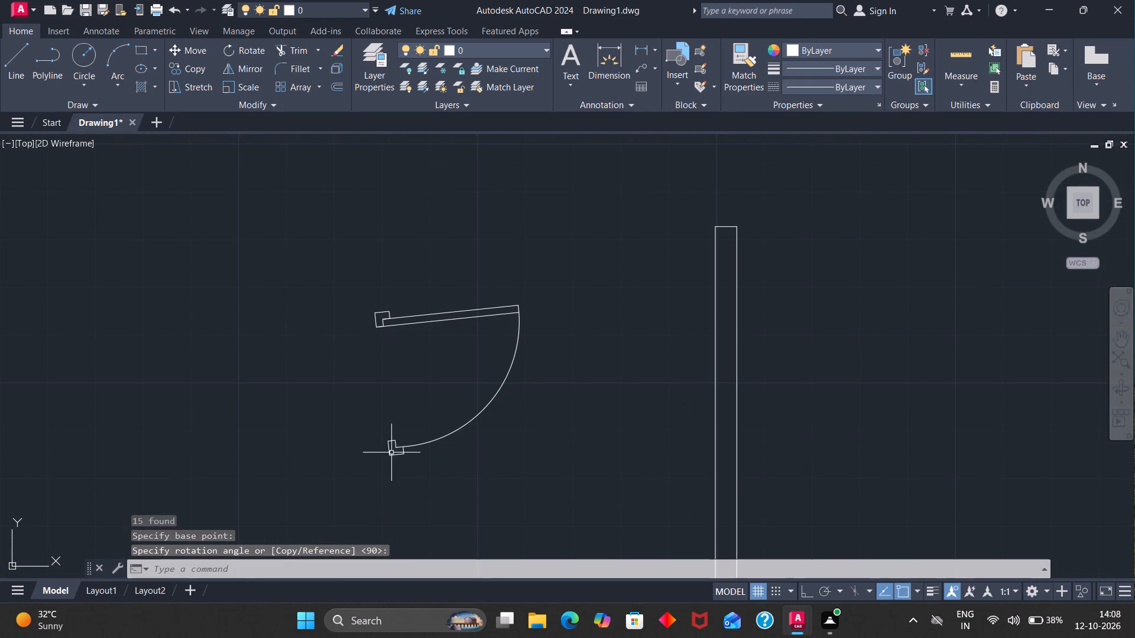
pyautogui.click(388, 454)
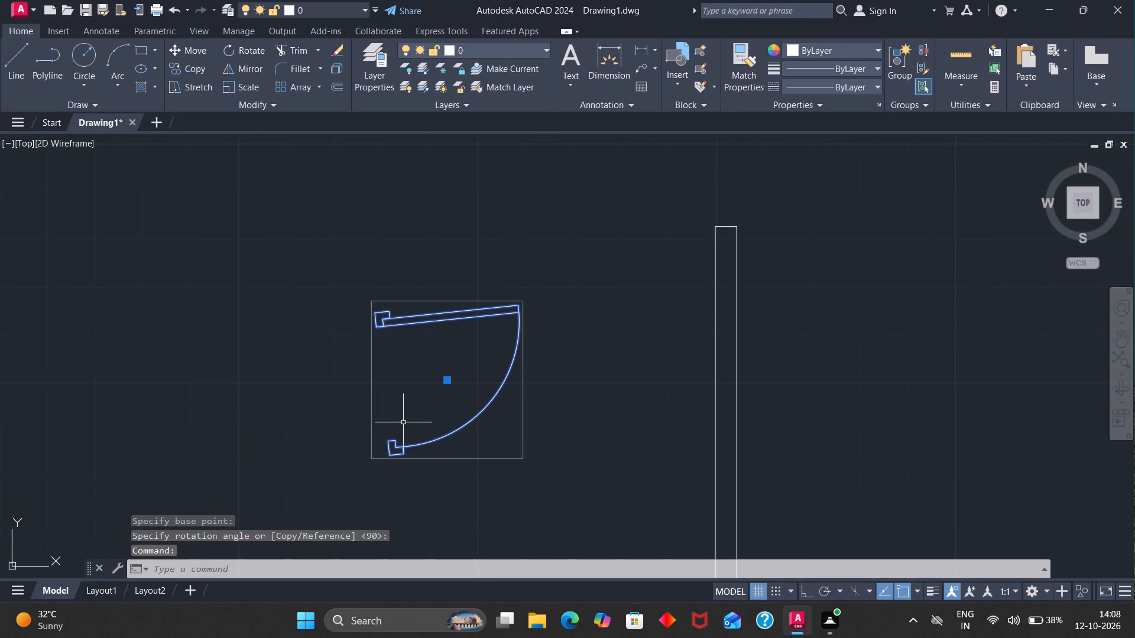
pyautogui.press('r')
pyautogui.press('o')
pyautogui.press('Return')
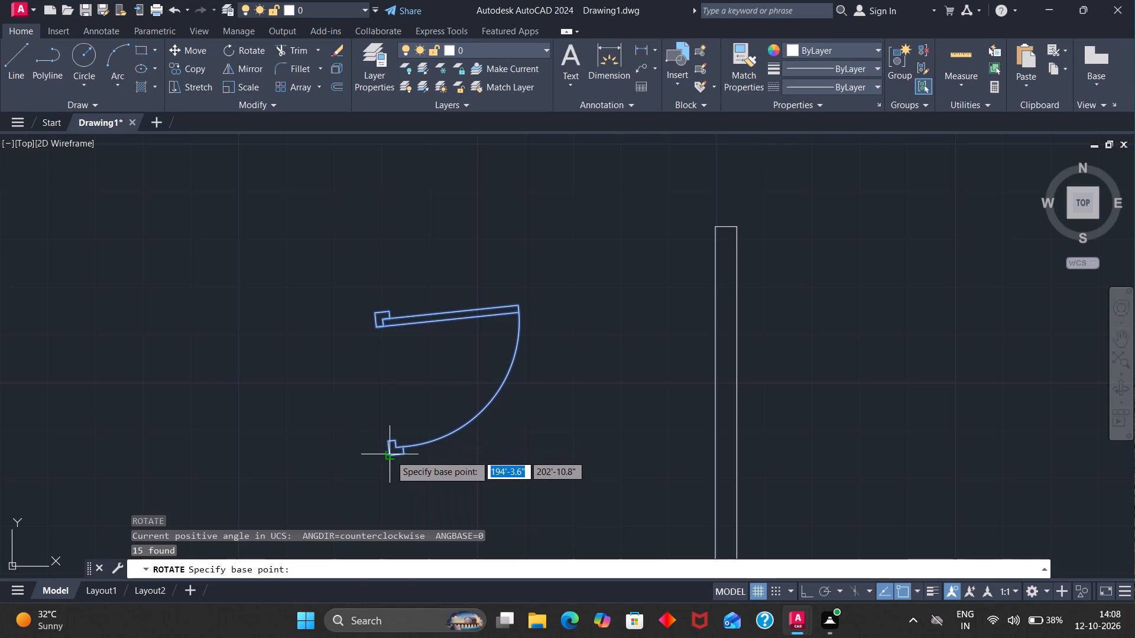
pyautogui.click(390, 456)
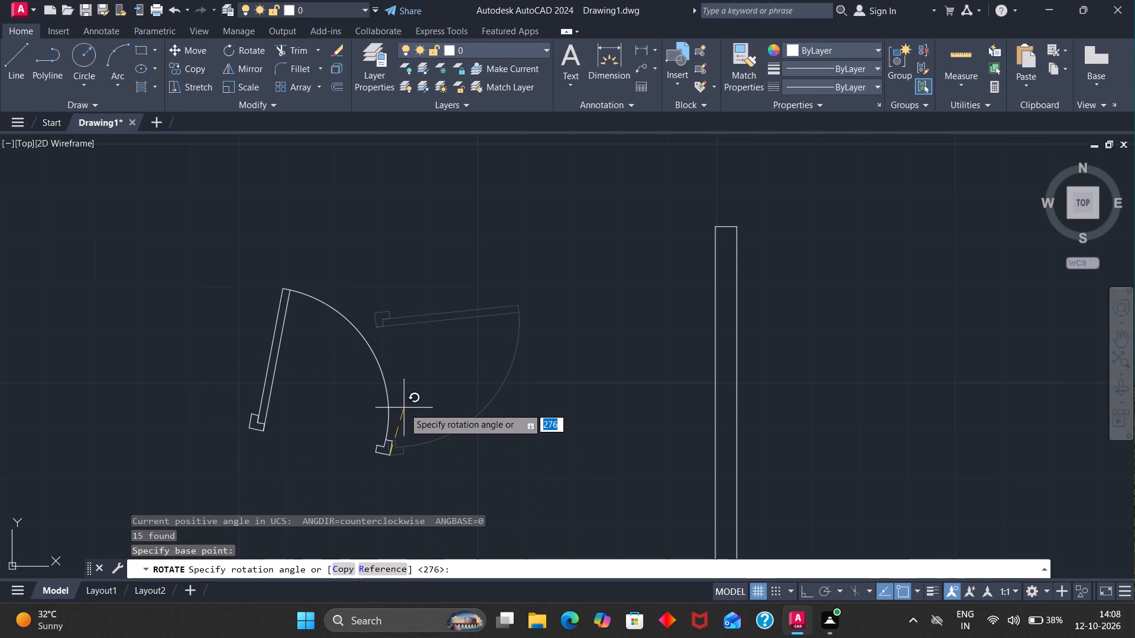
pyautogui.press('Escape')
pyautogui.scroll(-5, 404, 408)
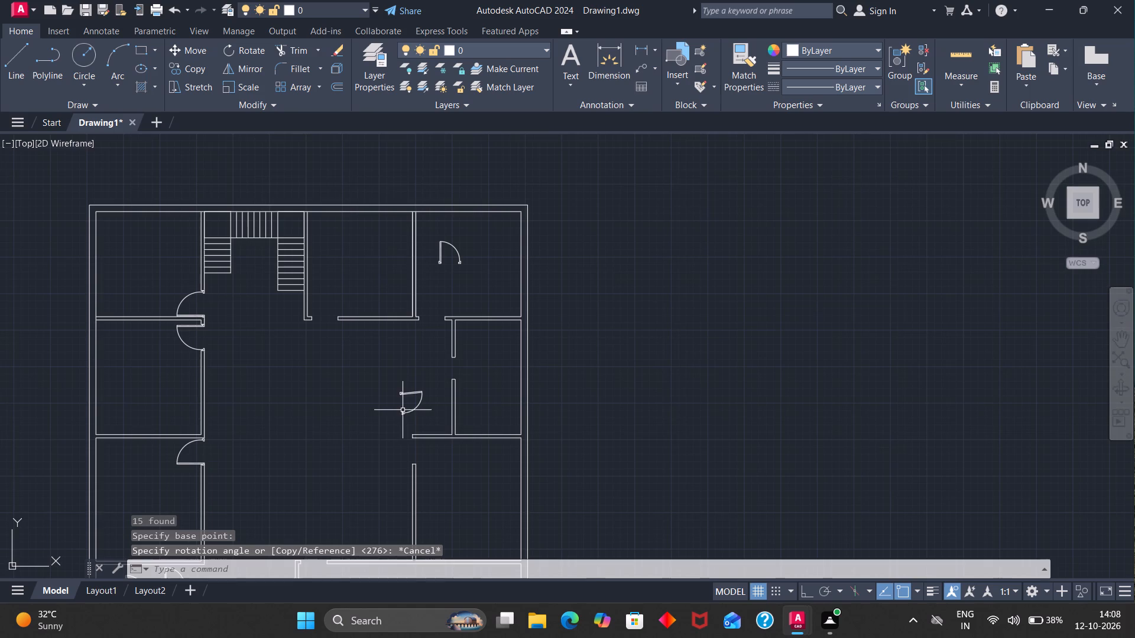
# Delete the tilted door copy from the central hall.
pyautogui.moveTo(407, 385); pyautogui.dragTo(431, 431)
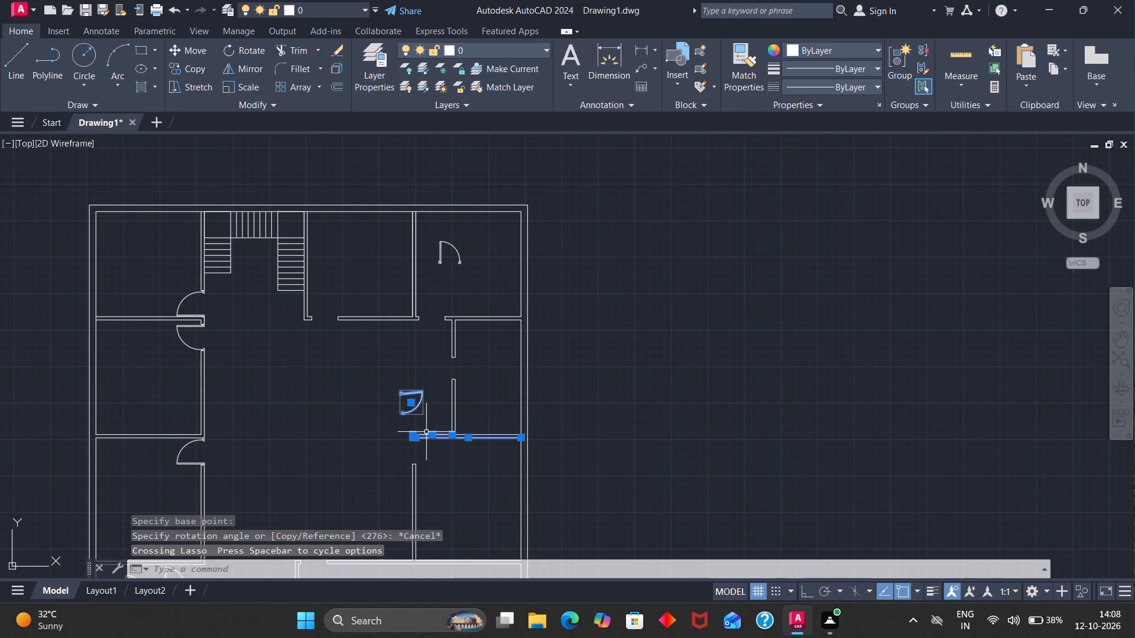
pyautogui.press('Escape')
pyautogui.moveTo(427, 401); pyautogui.dragTo(394, 401)
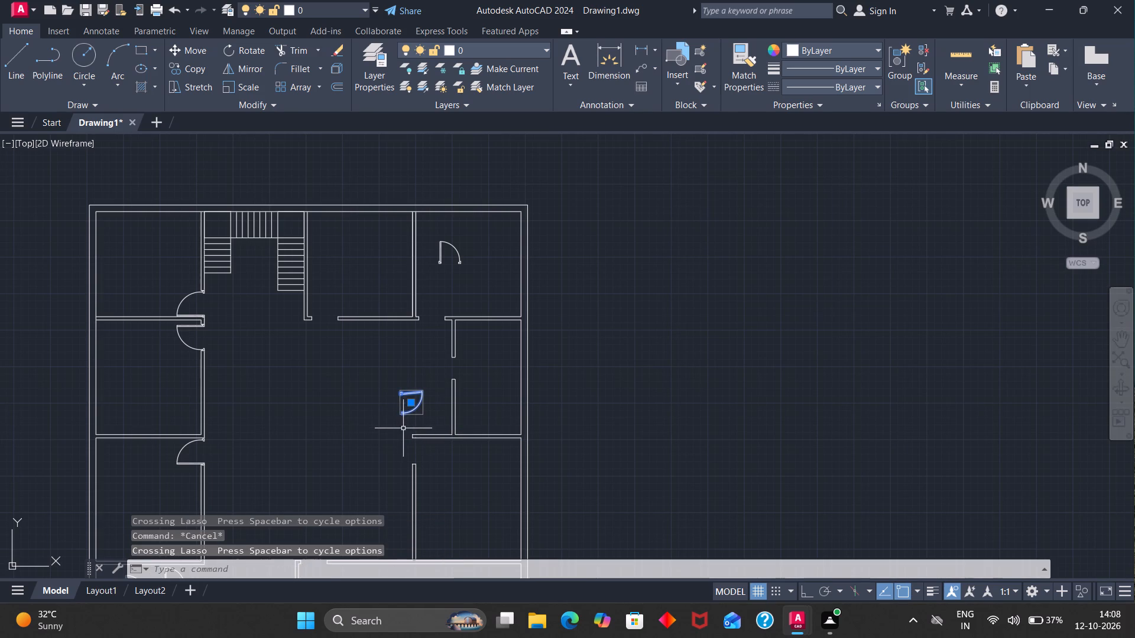
pyautogui.press('Delete')
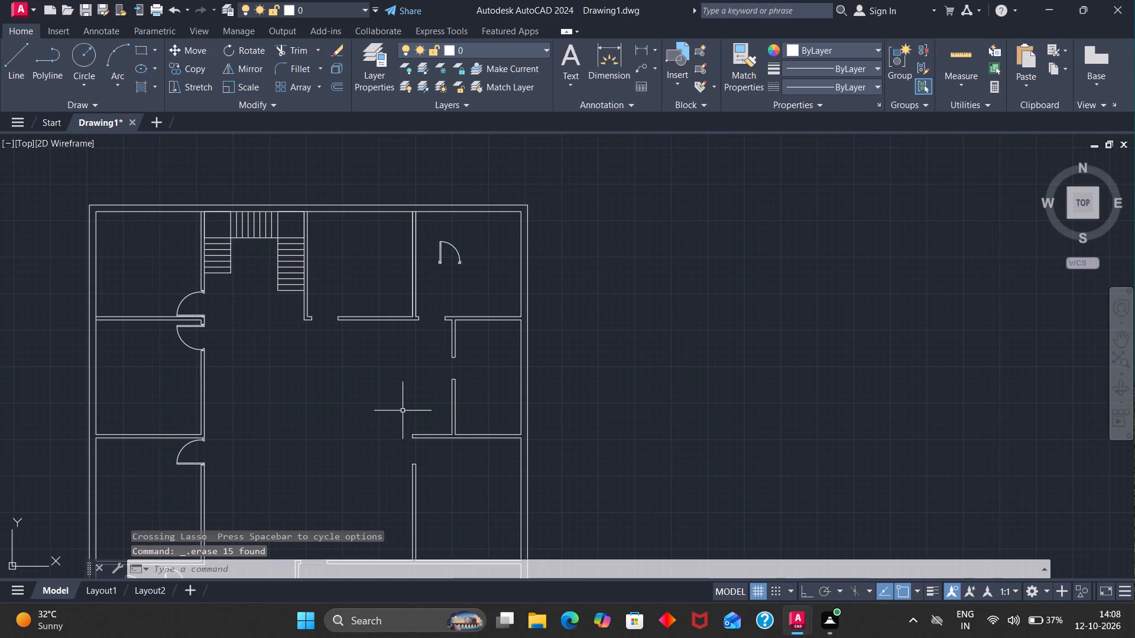
# Rotate the grouped door in the top-right room a quarter turn clockwise about its hinge corner.
pyautogui.moveTo(460, 228); pyautogui.dragTo(442, 257)
pyautogui.press('r')
pyautogui.press('o')
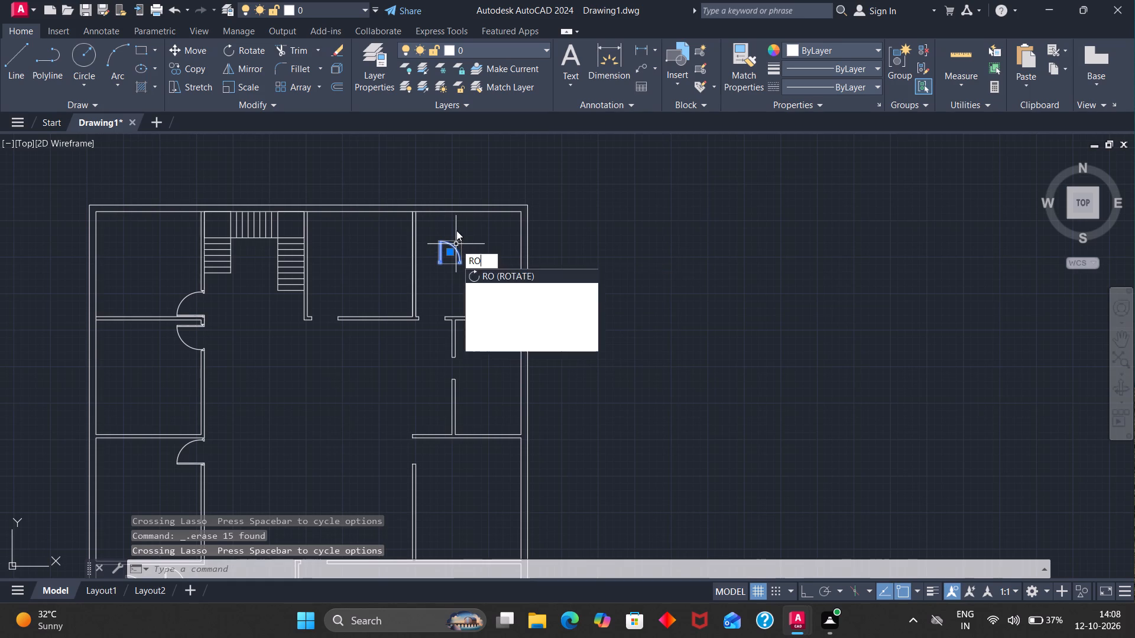
pyautogui.press('Return')
pyautogui.scroll(4, 439, 266)
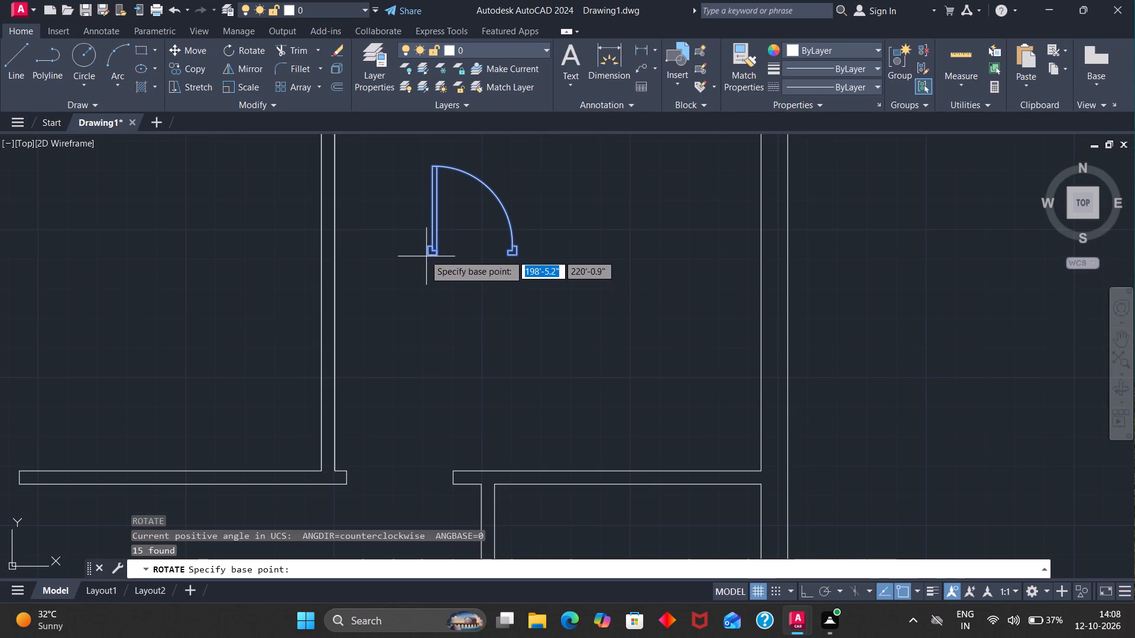
pyautogui.click(424, 255)
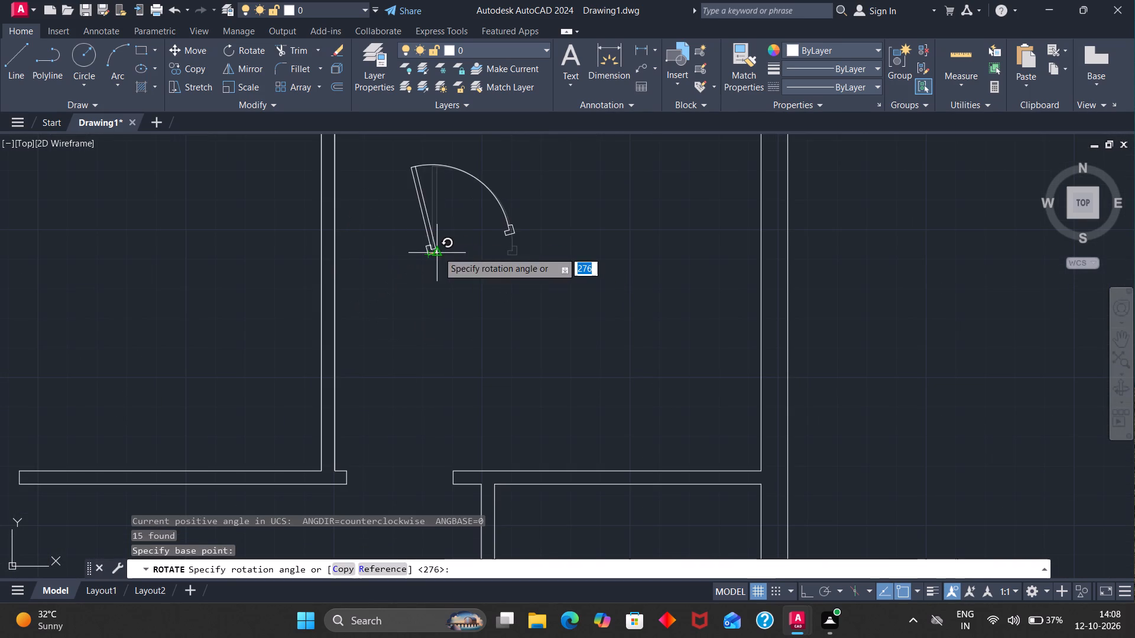
pyautogui.click(430, 284)
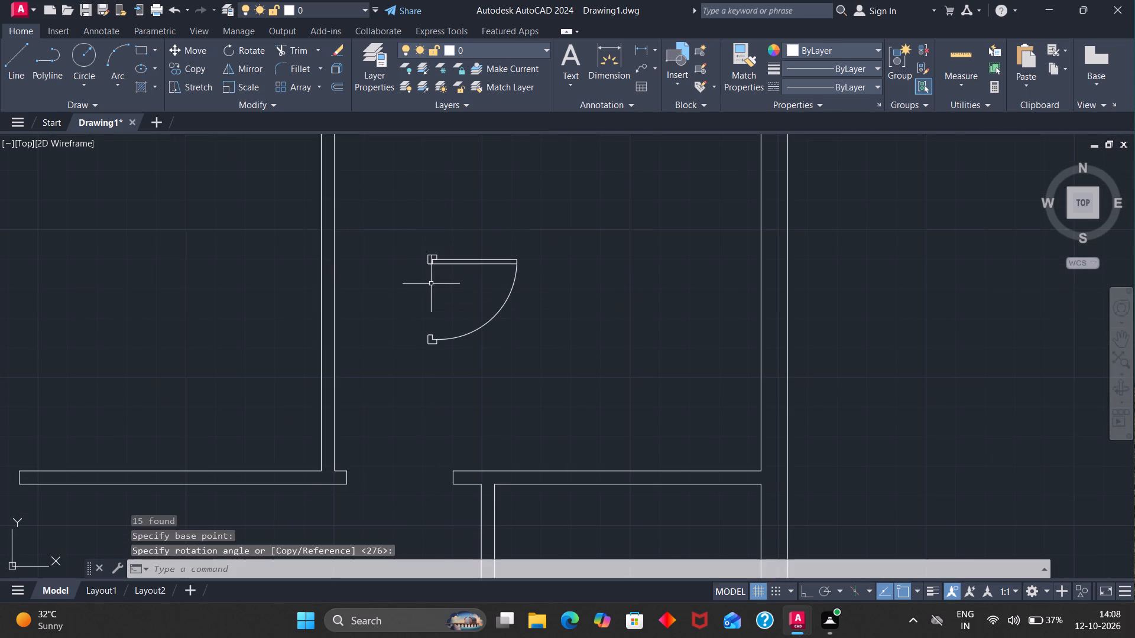
# Move the door from the top-right room by its hinge corner into the partition opening of the small room below it.
pyautogui.scroll(-2, 431, 284)
pyautogui.click(429, 273)
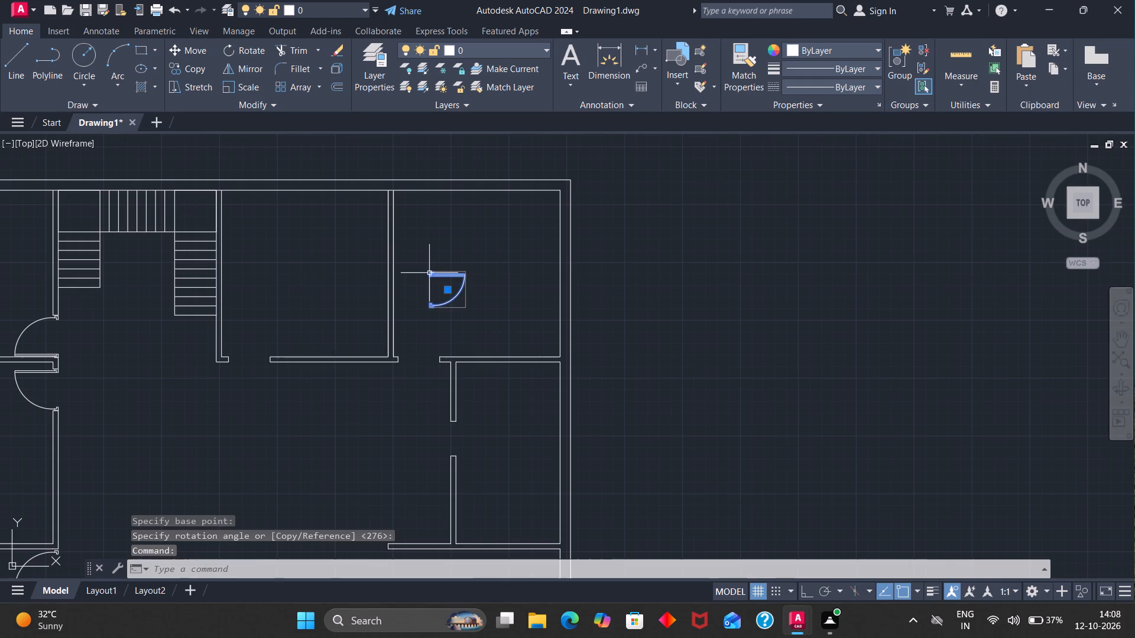
pyautogui.press('m')
pyautogui.press('Return')
pyautogui.scroll(2, 423, 256)
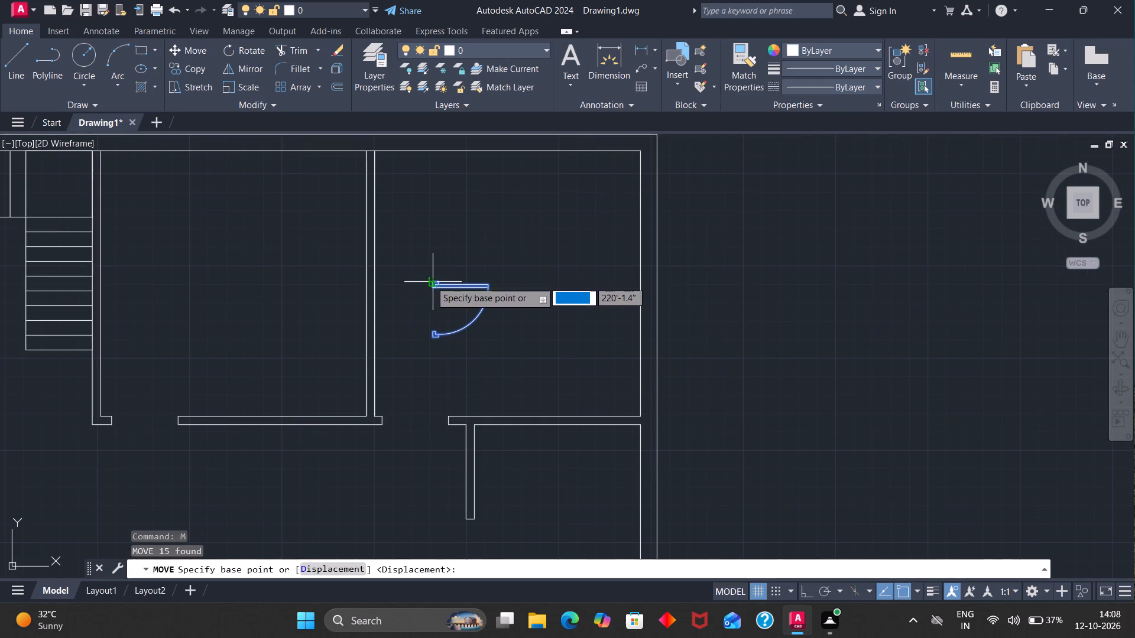
pyautogui.click(430, 281)
pyautogui.scroll(-2, 476, 468)
pyautogui.scroll(3, 469, 490)
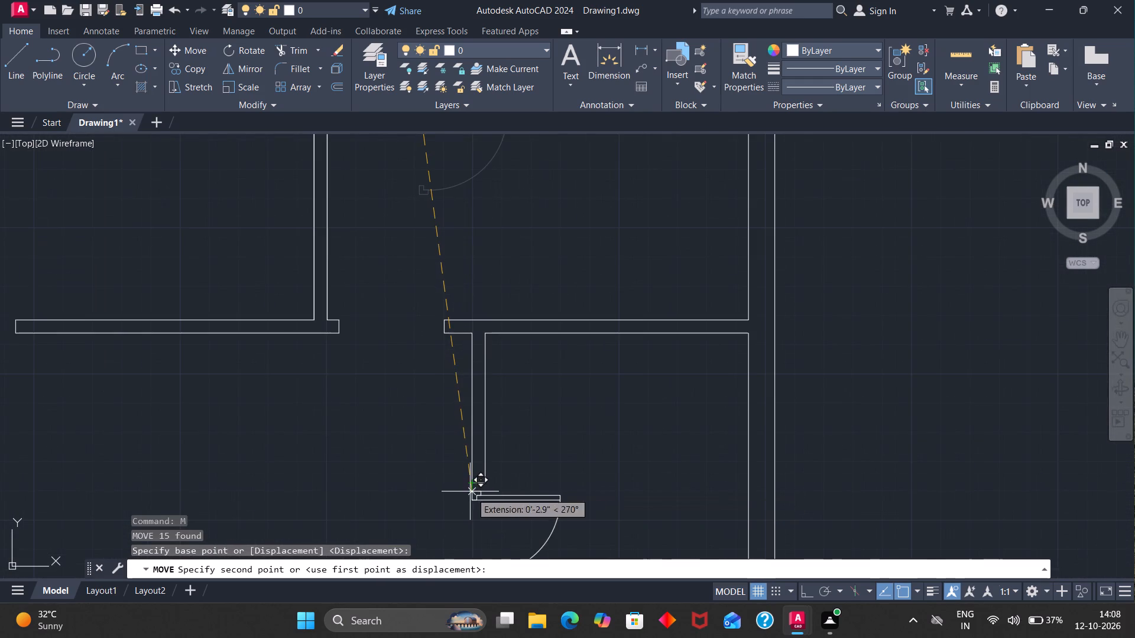
pyautogui.click(468, 486)
# Move the door of the third room down on the left side by its hinge corner out into the central hall.
pyautogui.scroll(-7, 472, 471)
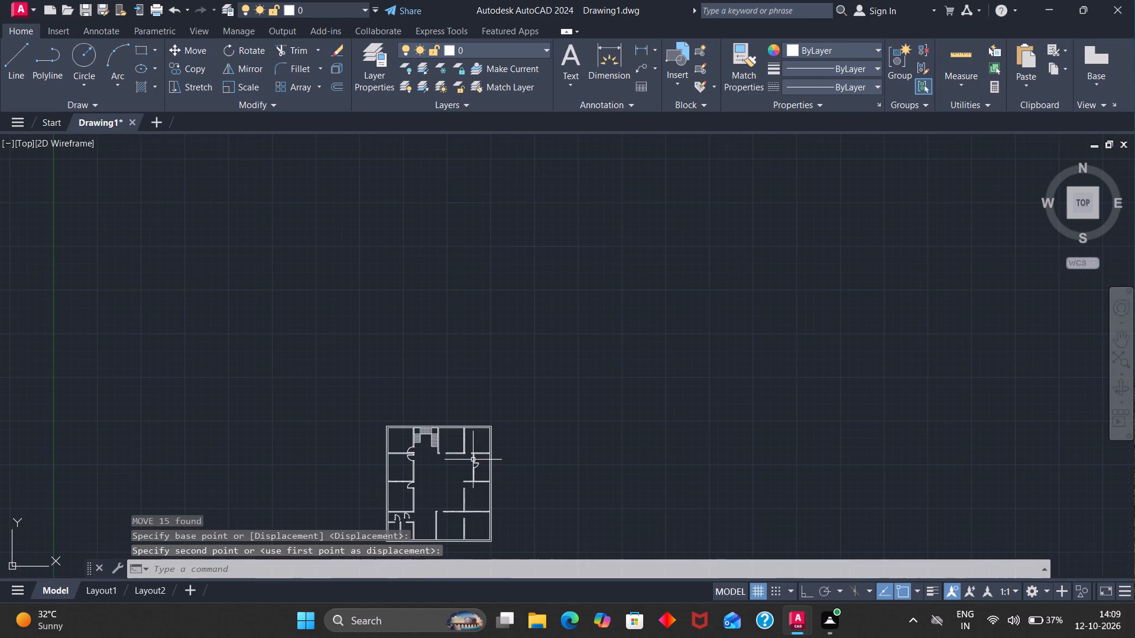
pyautogui.scroll(-1, 475, 506)
pyautogui.scroll(3, 469, 505)
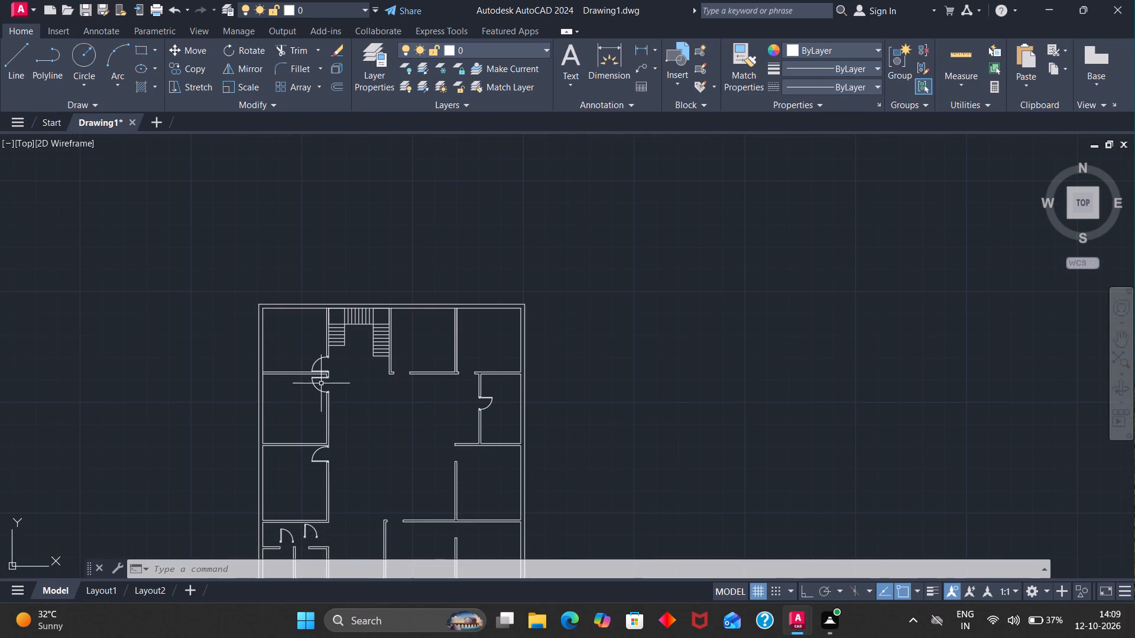
pyautogui.scroll(-3, 322, 381)
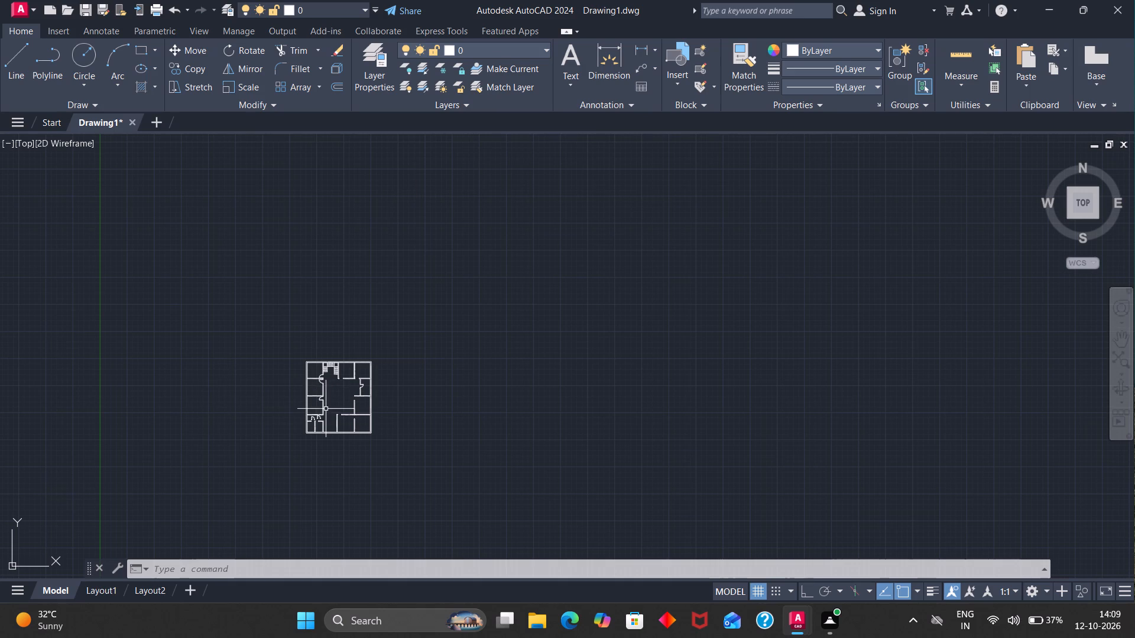
pyautogui.scroll(4, 326, 409)
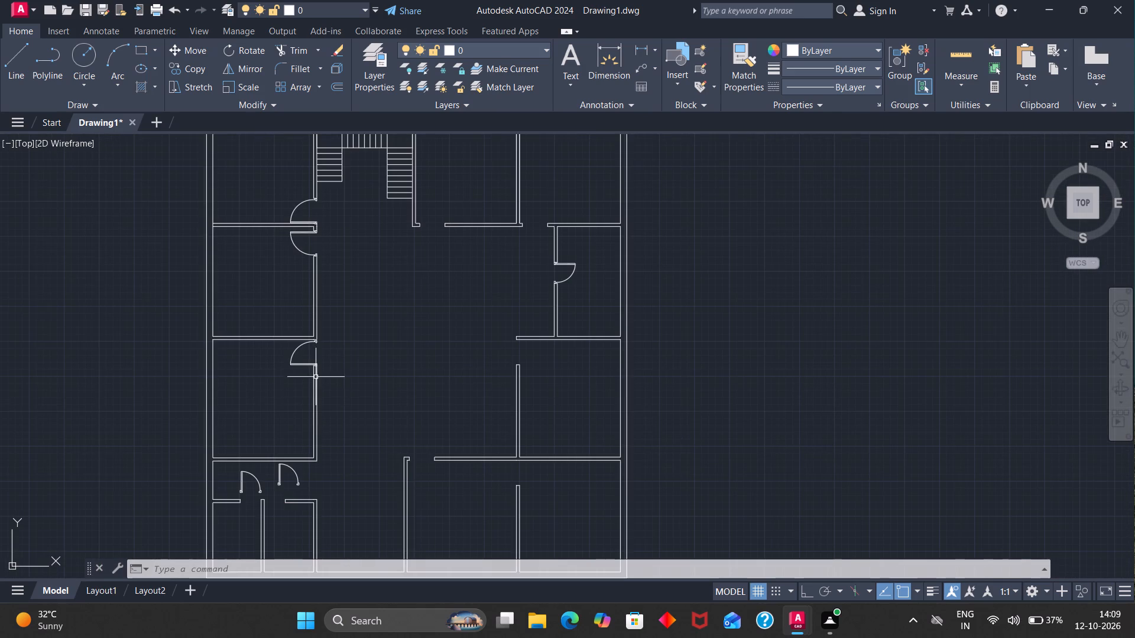
pyautogui.click(292, 353)
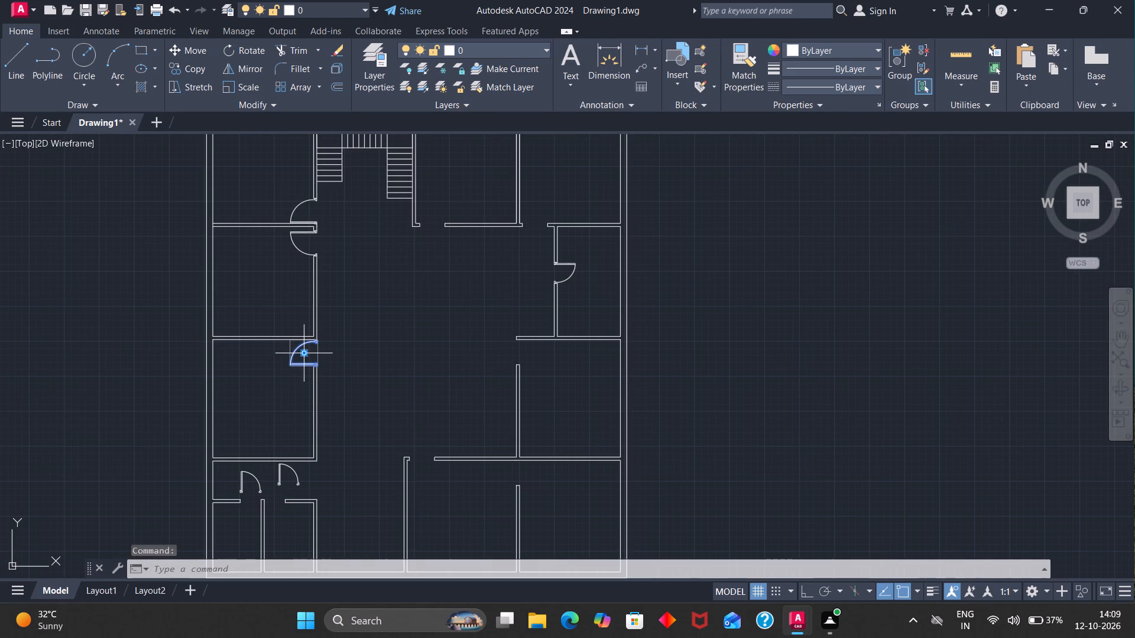
pyautogui.press('m')
pyautogui.press('Return')
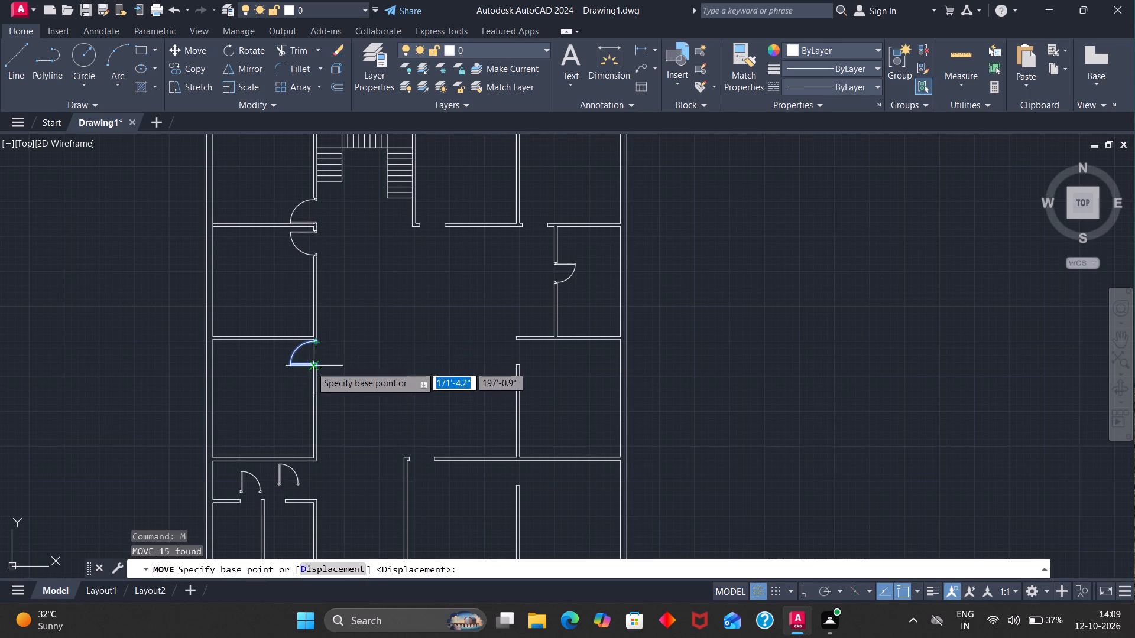
pyautogui.click(312, 362)
pyautogui.click(438, 371)
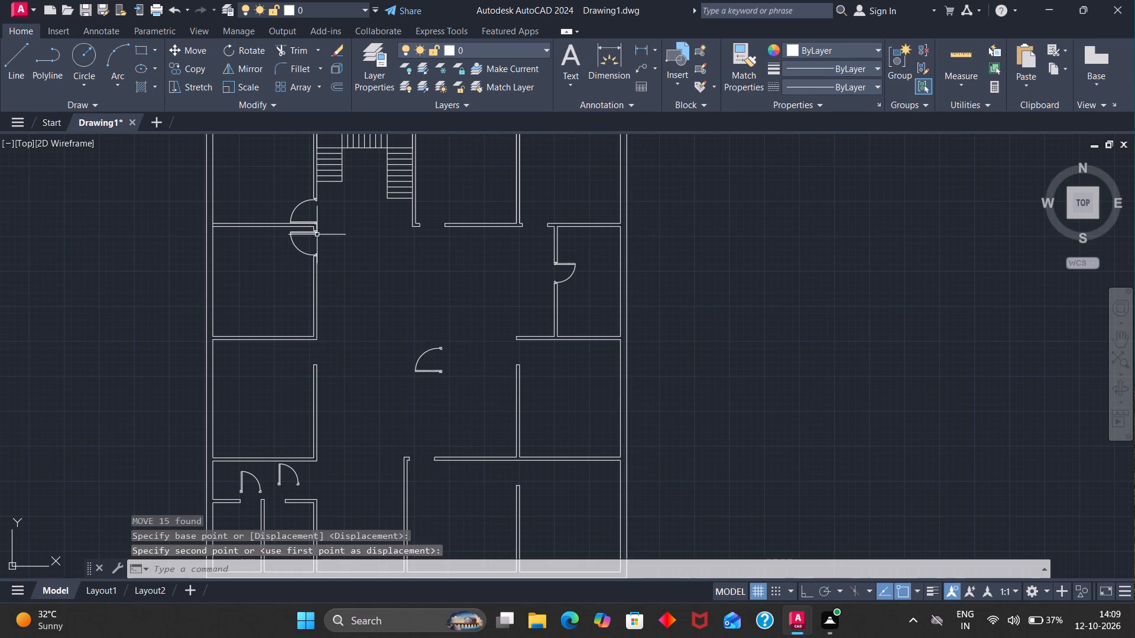
# Copy the second left room's door from its hinge corner into the third left room's opening and into the central hall.
pyautogui.click(314, 233)
pyautogui.press('c')
pyautogui.press('o')
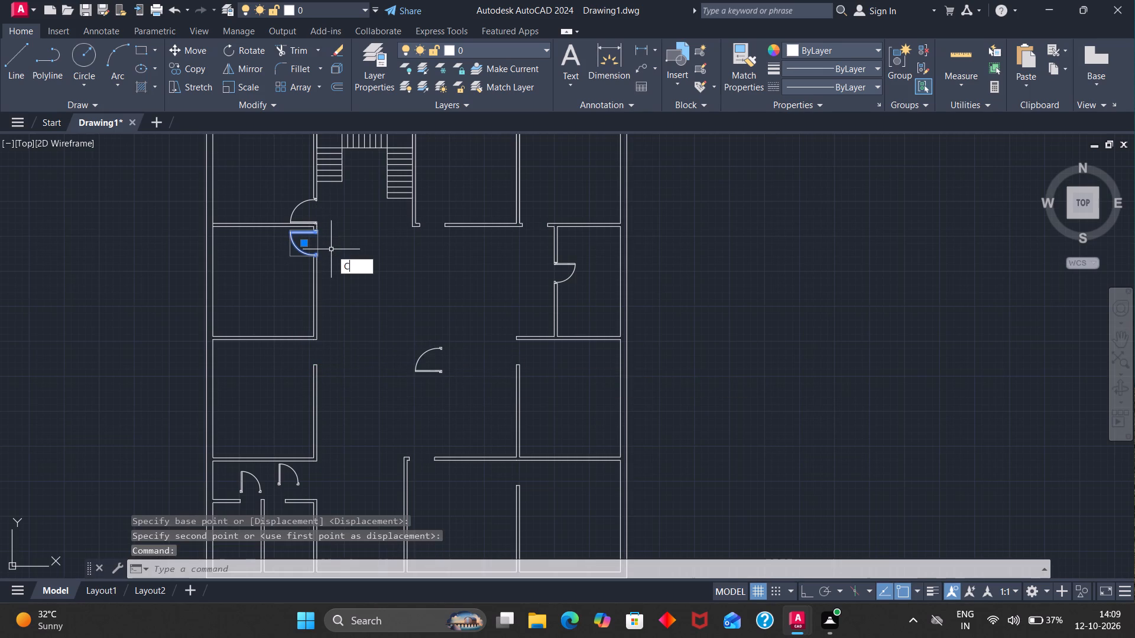
pyautogui.press('Return')
pyautogui.scroll(2, 317, 233)
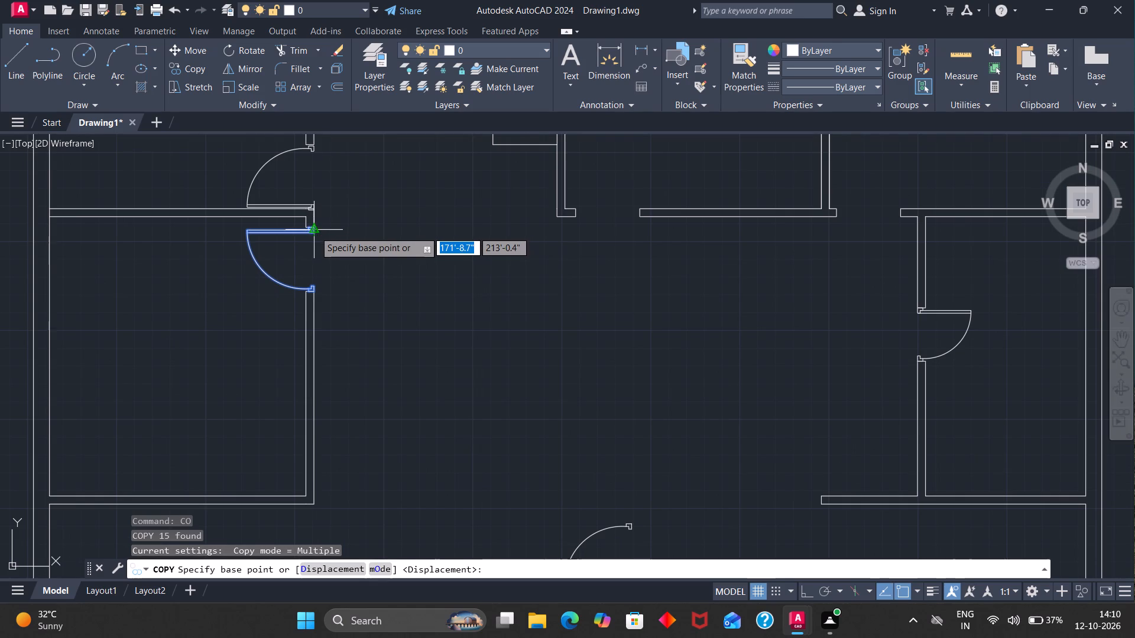
pyautogui.click(314, 231)
pyautogui.scroll(-3, 314, 231)
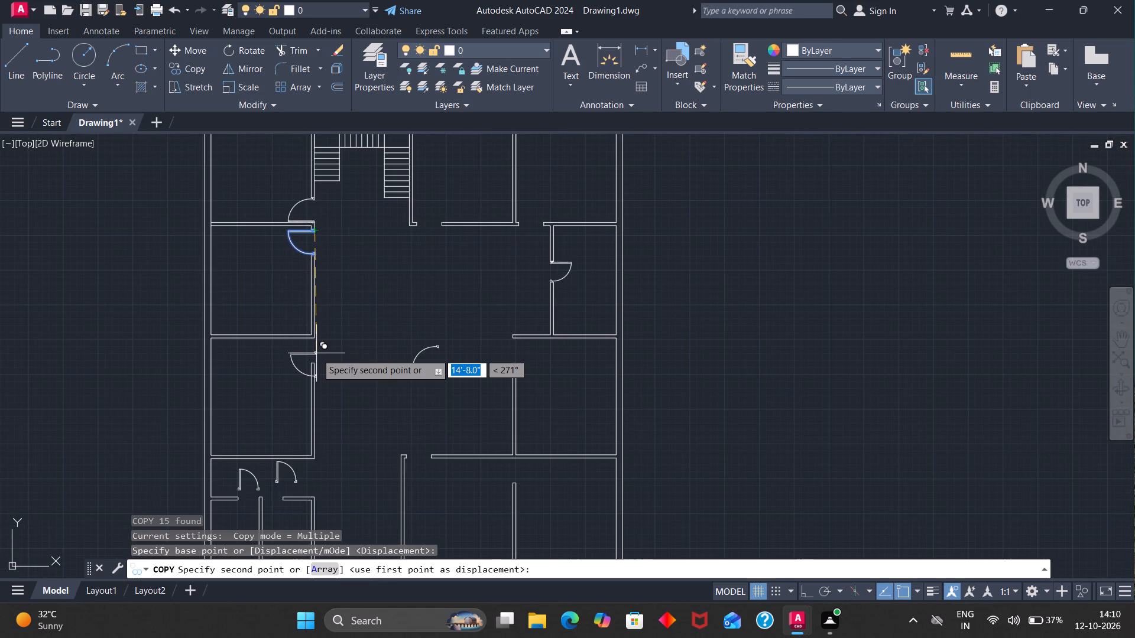
pyautogui.scroll(2, 314, 338)
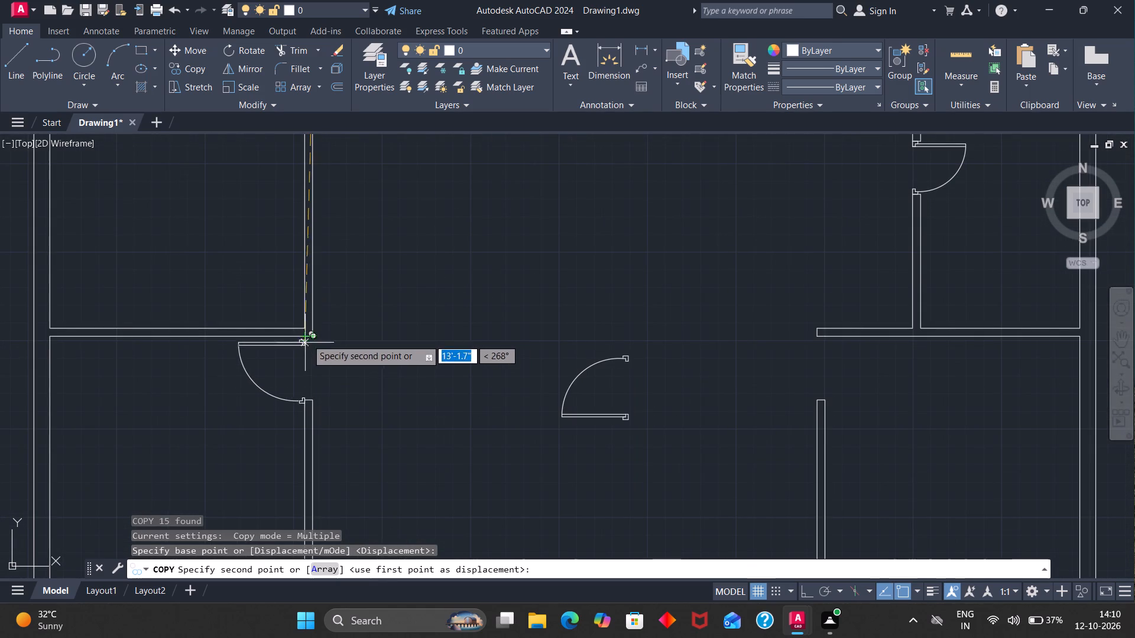
pyautogui.scroll(3, 313, 331)
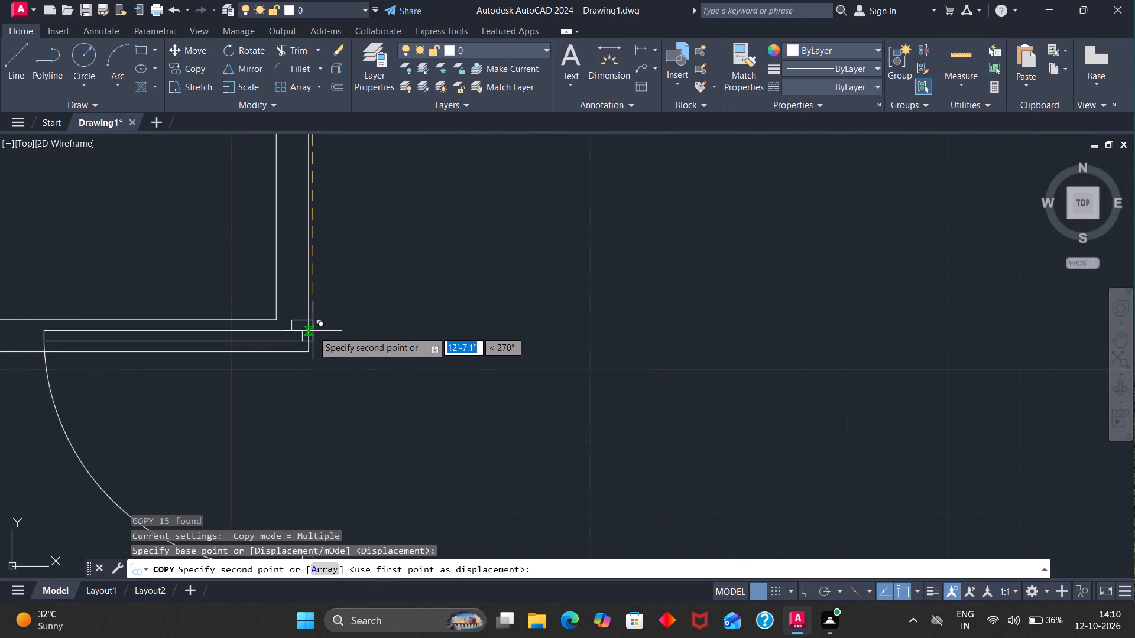
pyautogui.click(307, 350)
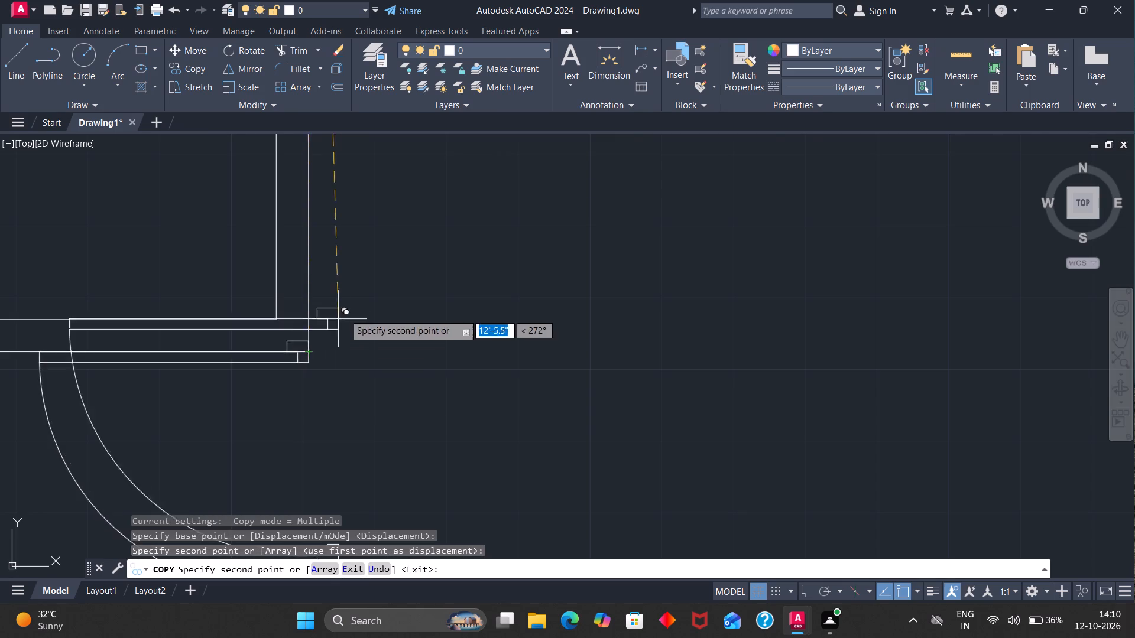
pyautogui.scroll(-4, 346, 313)
pyautogui.scroll(-2, 472, 282)
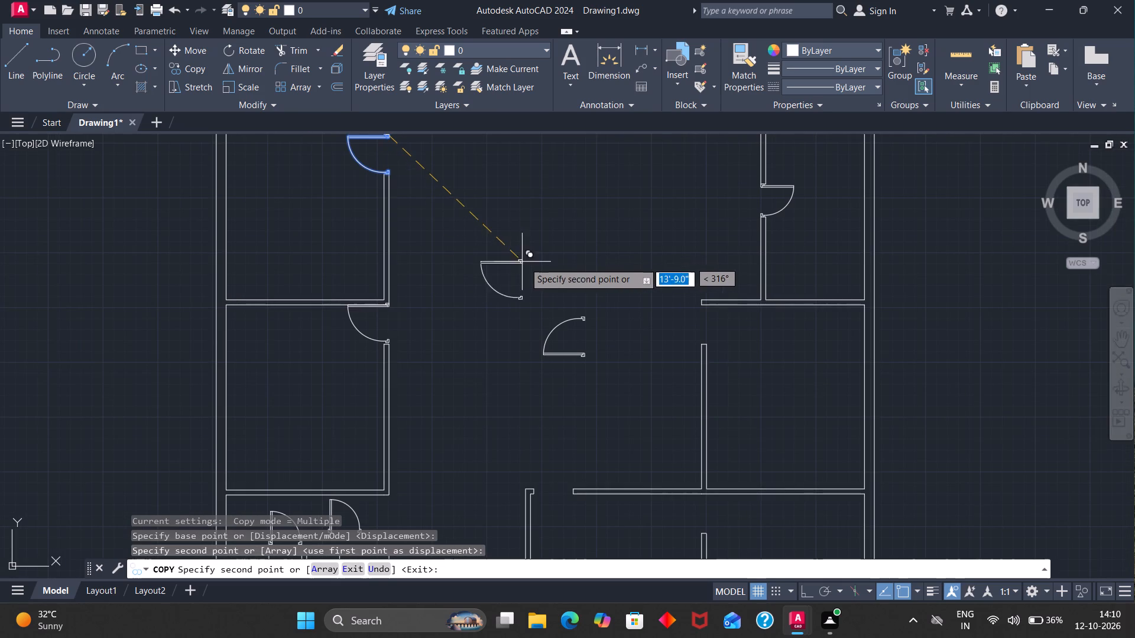
pyautogui.click(576, 268)
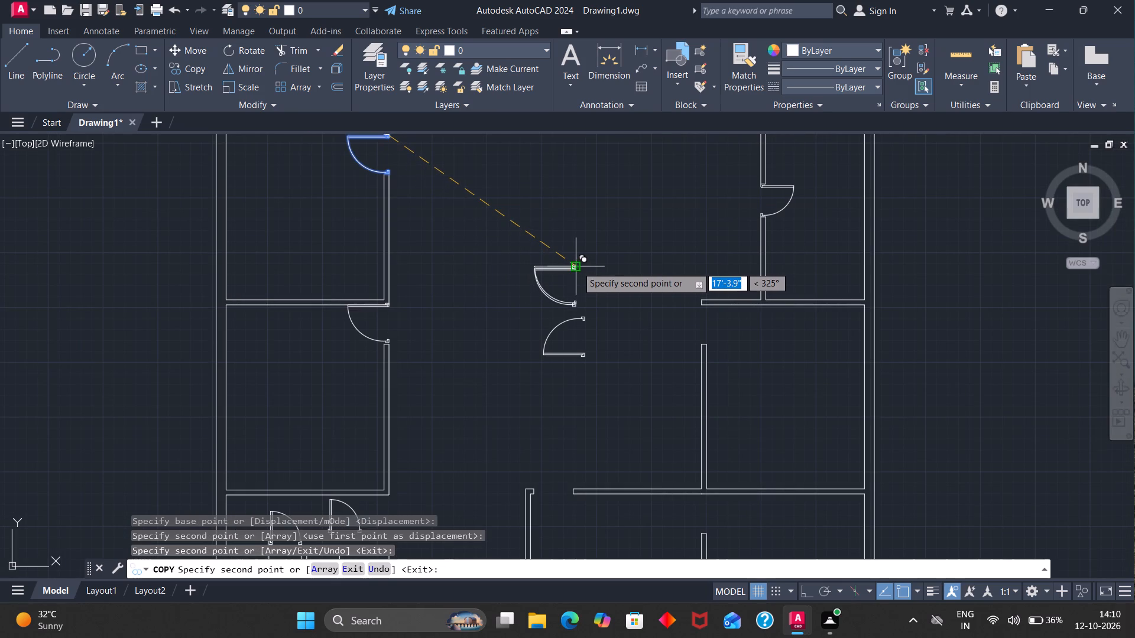
pyautogui.press('Escape')
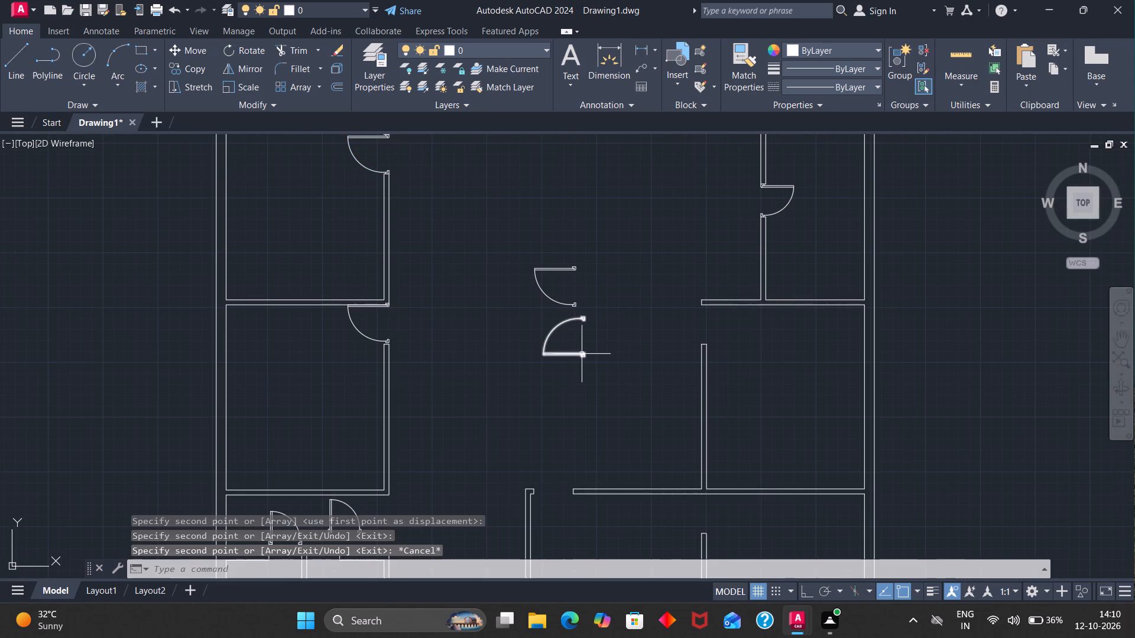
# Rotate the lower of the two doors in the central hall a half turn around its hinge corner.
pyautogui.click(582, 356)
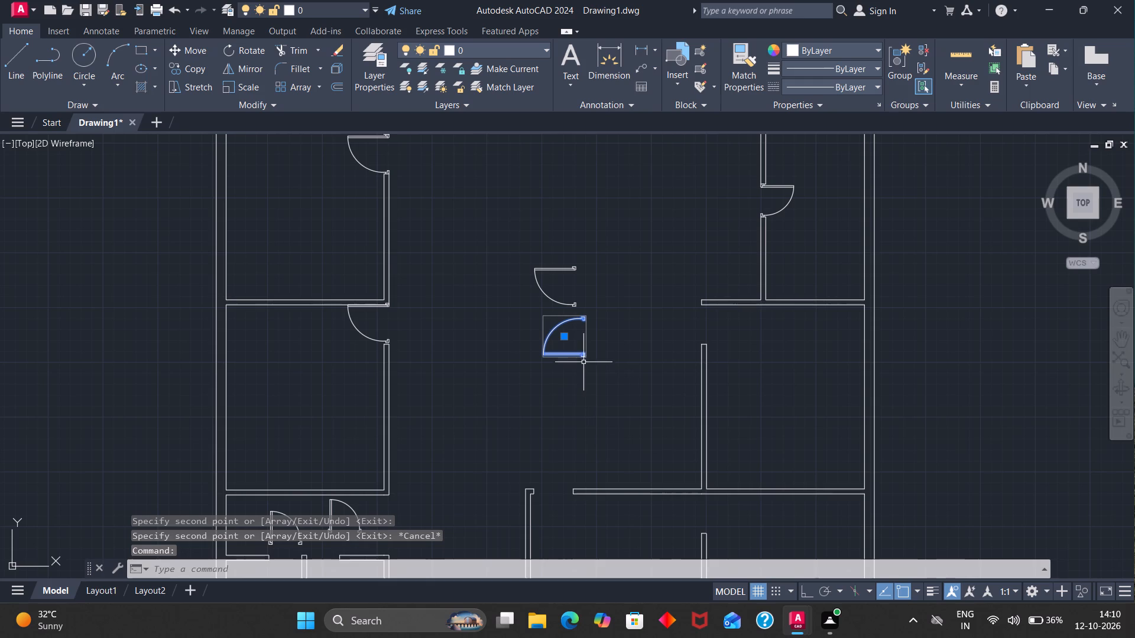
pyautogui.press('r')
pyautogui.press('o')
pyautogui.press('Return')
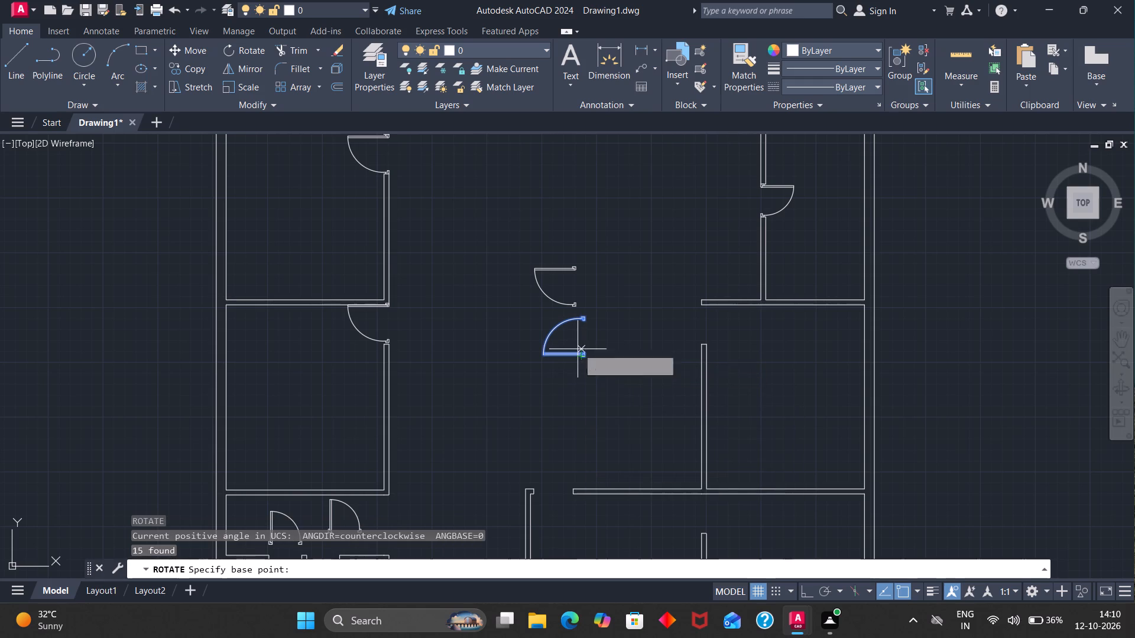
pyautogui.click(582, 354)
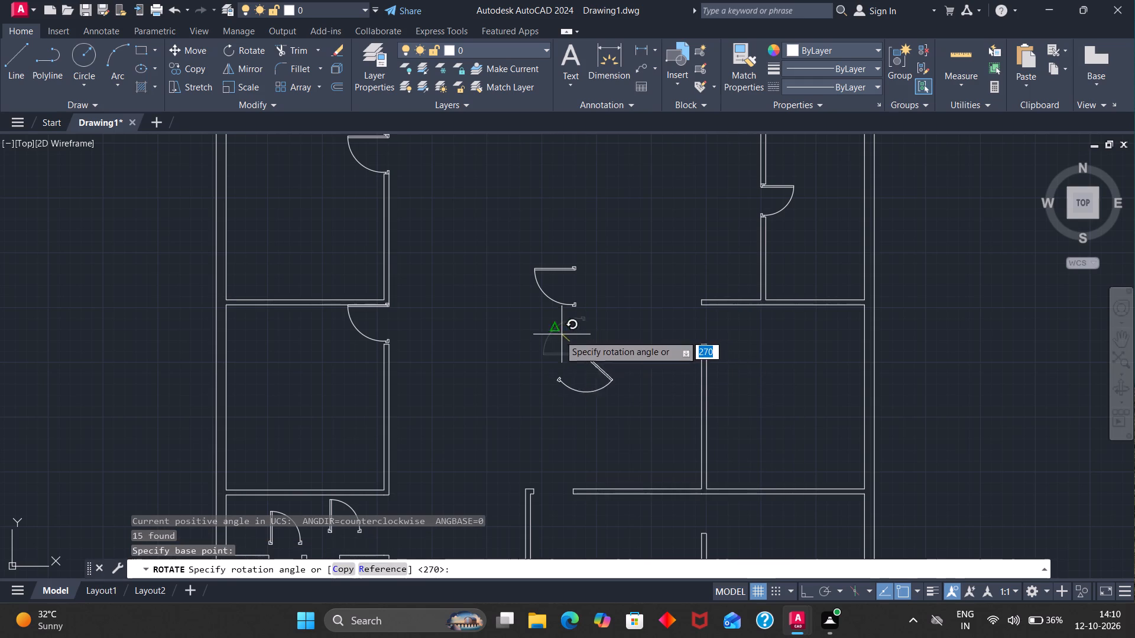
pyautogui.click(524, 358)
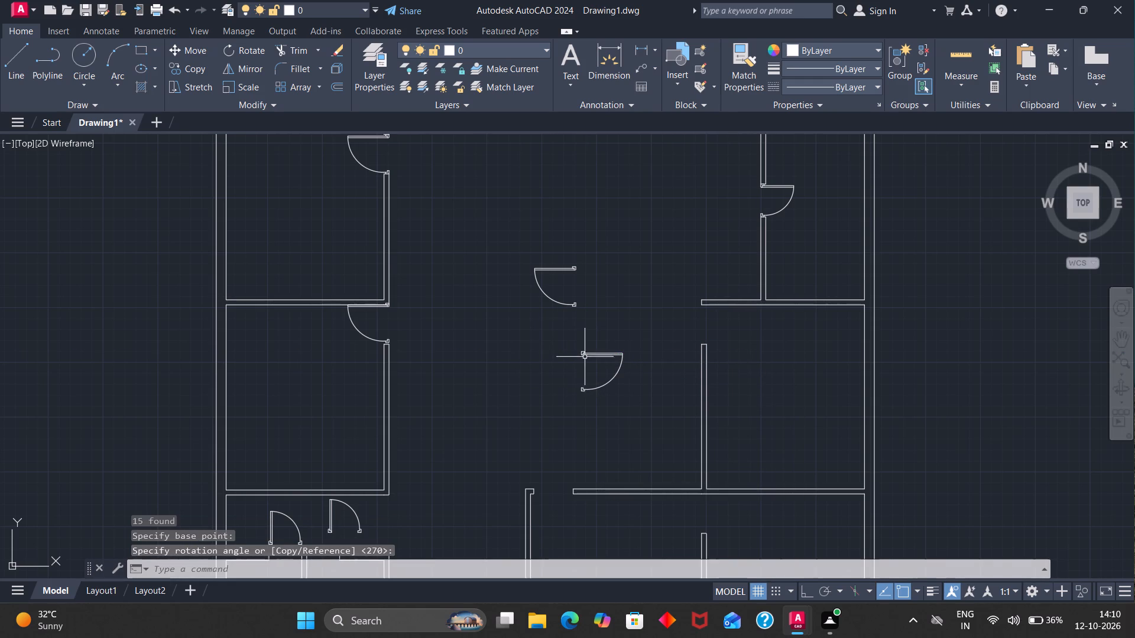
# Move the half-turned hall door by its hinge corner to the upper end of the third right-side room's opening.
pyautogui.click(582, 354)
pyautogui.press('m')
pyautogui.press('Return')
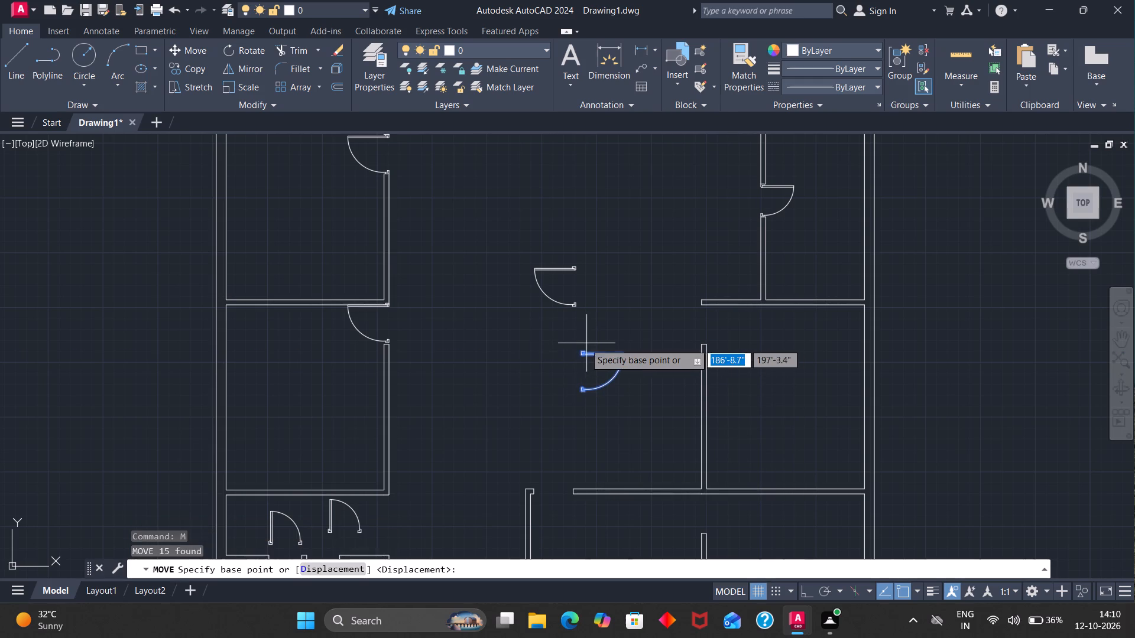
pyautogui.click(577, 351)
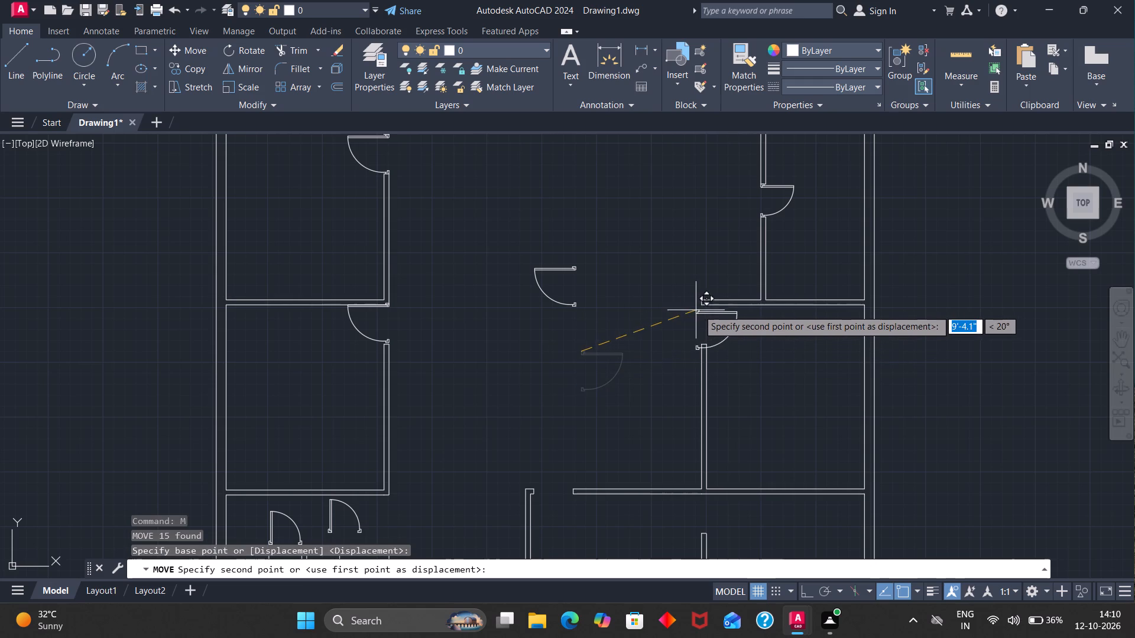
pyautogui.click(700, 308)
# Move the door in the third right-side room's opening by its hinge corner down into the bottom-right room's opening.
pyautogui.scroll(-3, 631, 390)
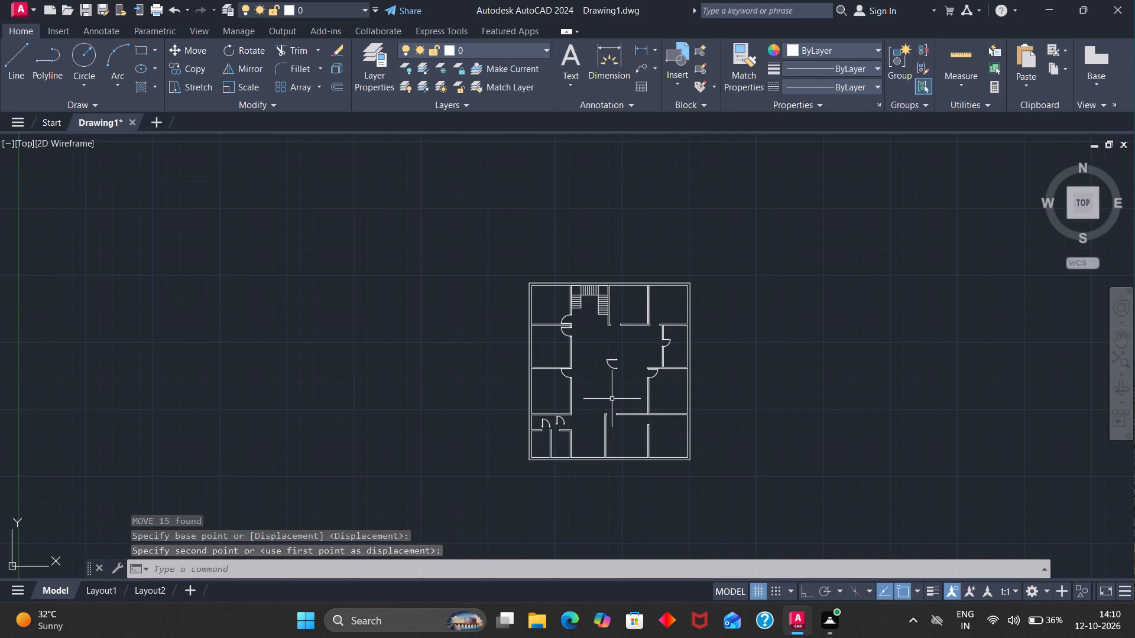
pyautogui.click(653, 377)
pyautogui.press('m')
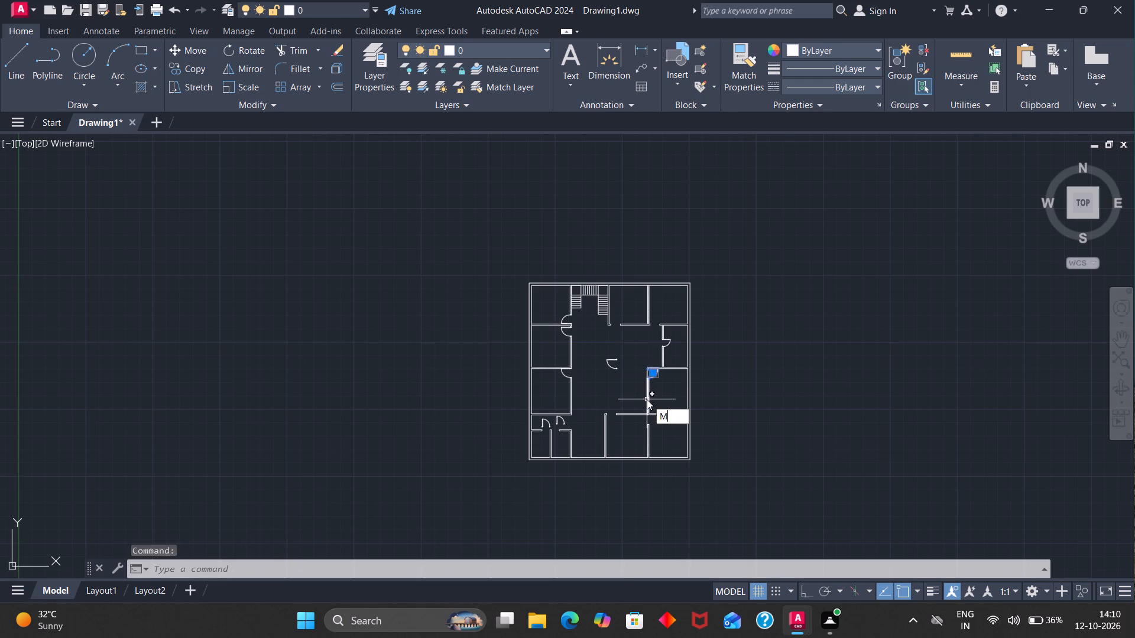
pyautogui.press('Return')
pyautogui.scroll(3, 642, 350)
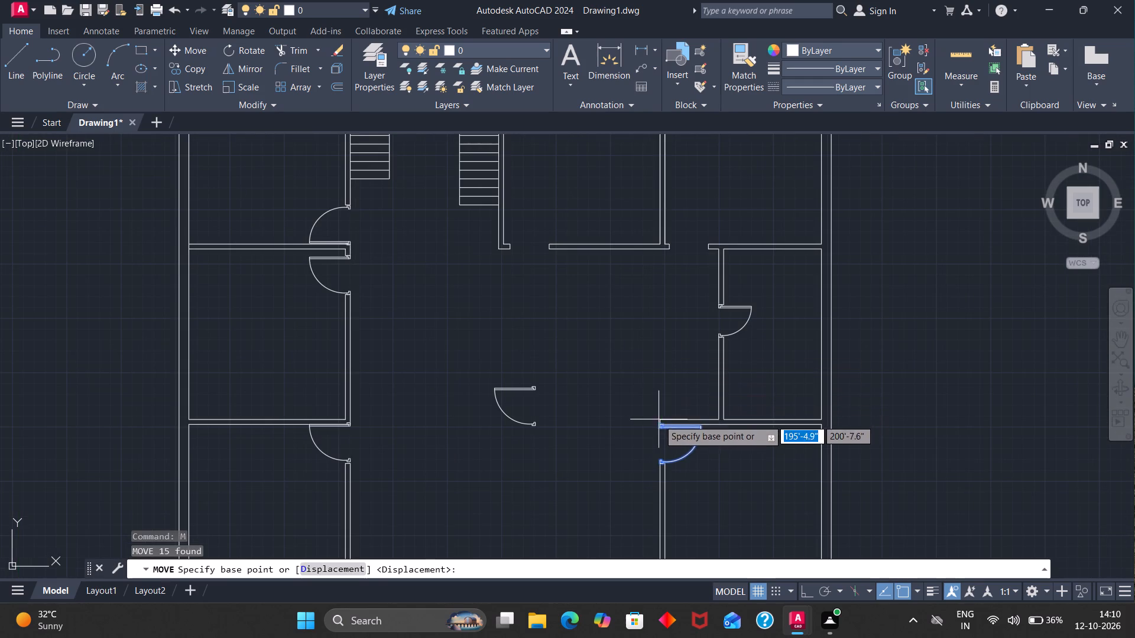
pyautogui.click(657, 424)
pyautogui.scroll(-4, 658, 424)
pyautogui.scroll(2, 659, 503)
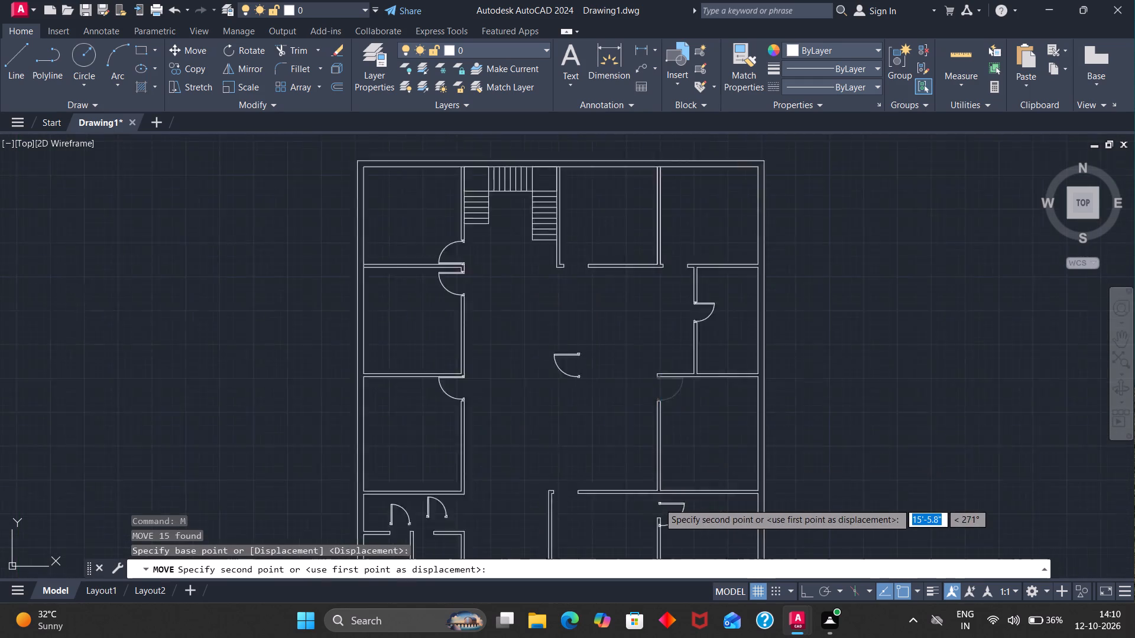
pyautogui.scroll(1, 659, 503)
pyautogui.click(648, 482)
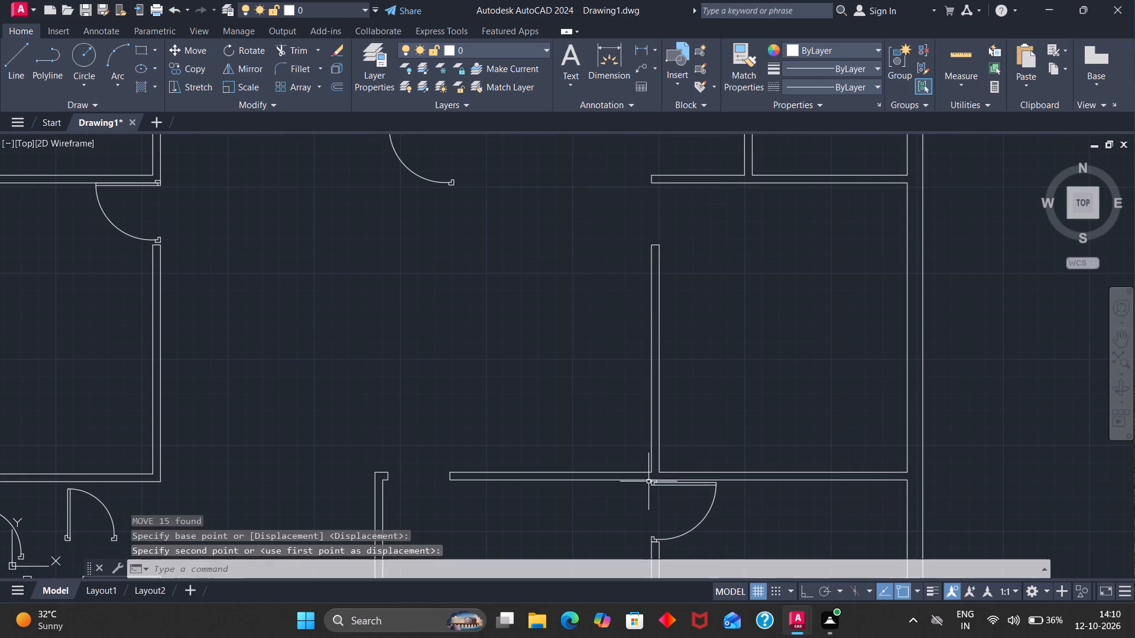
pyautogui.scroll(-3, 657, 469)
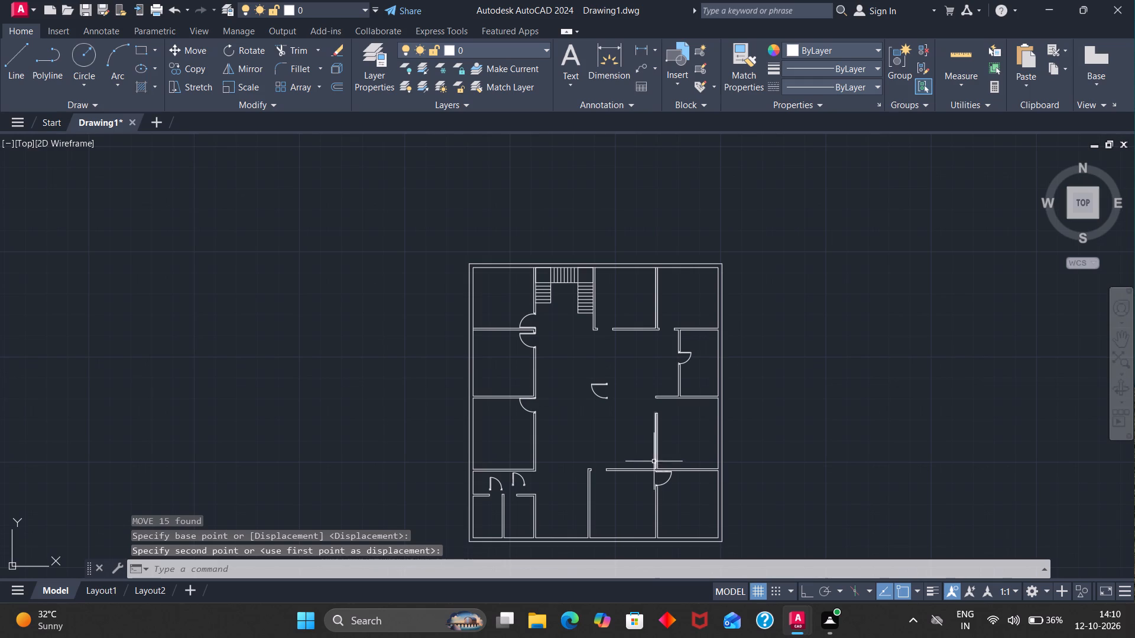
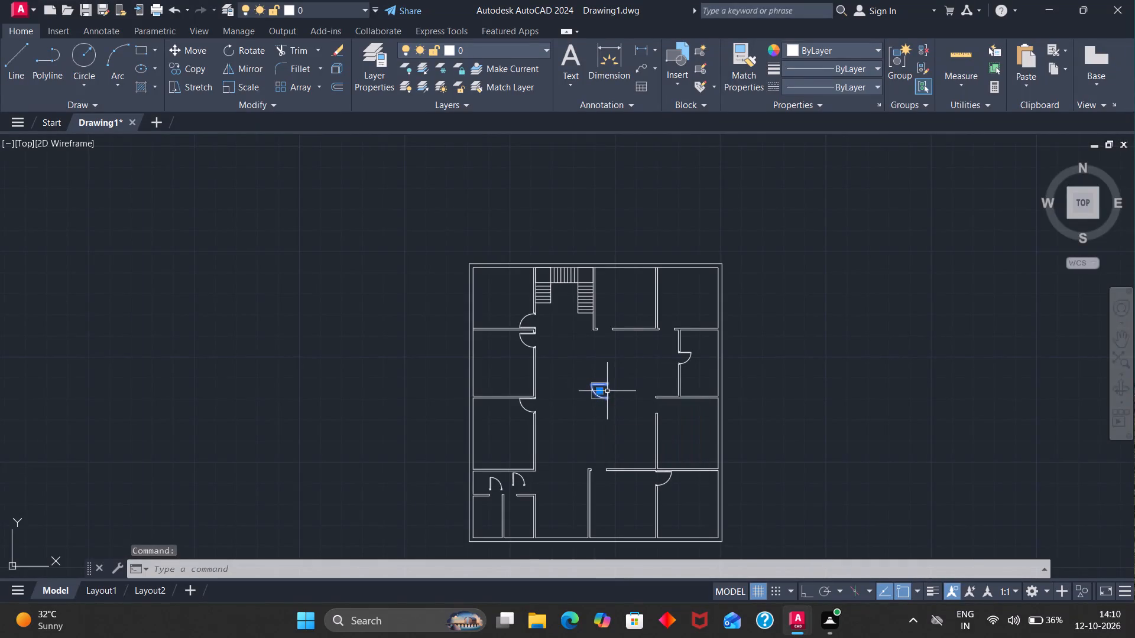
# Rotate the remaining door in the central hall a quarter turn counterclockwise around its hinge corner.
pyautogui.press('r')
pyautogui.press('o')
pyautogui.press('Return')
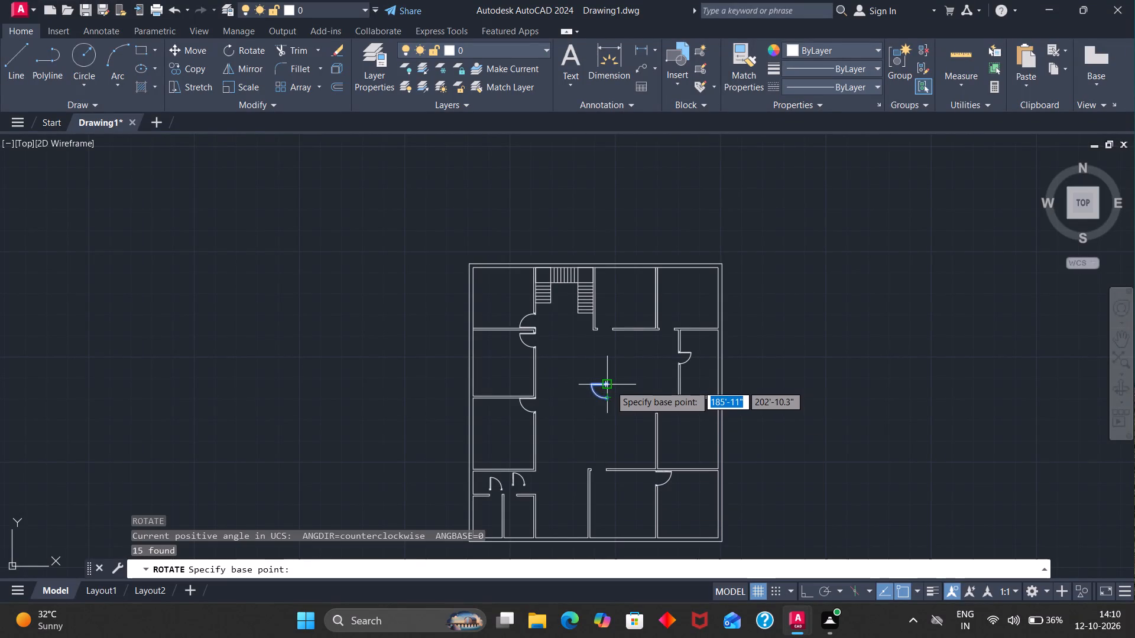
pyautogui.scroll(3, 610, 385)
pyautogui.click(592, 383)
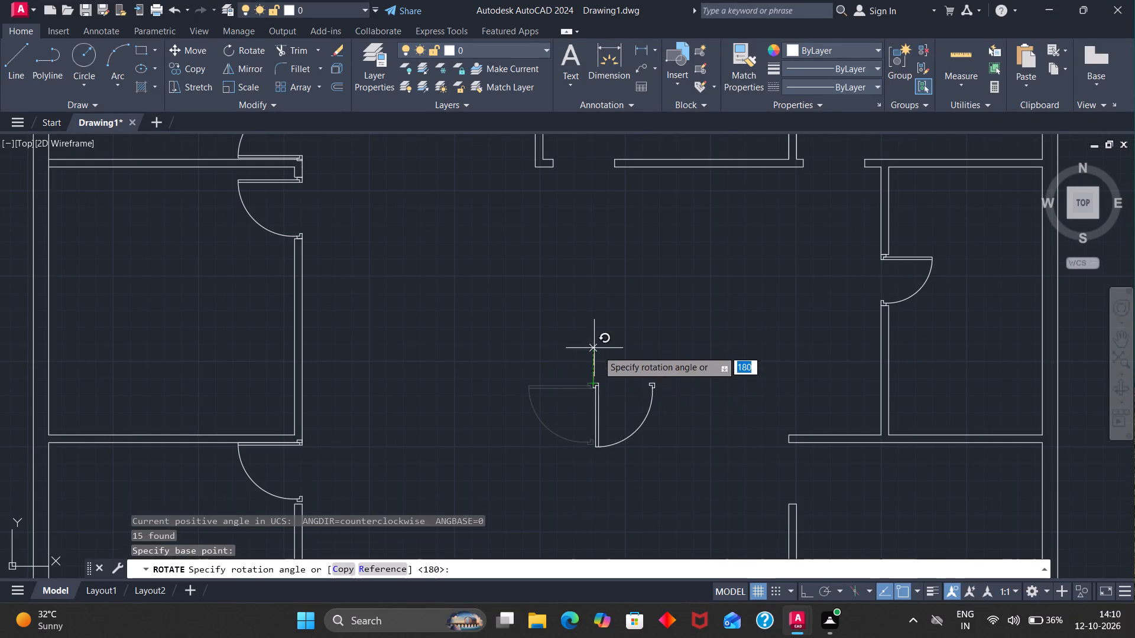
pyautogui.click(591, 357)
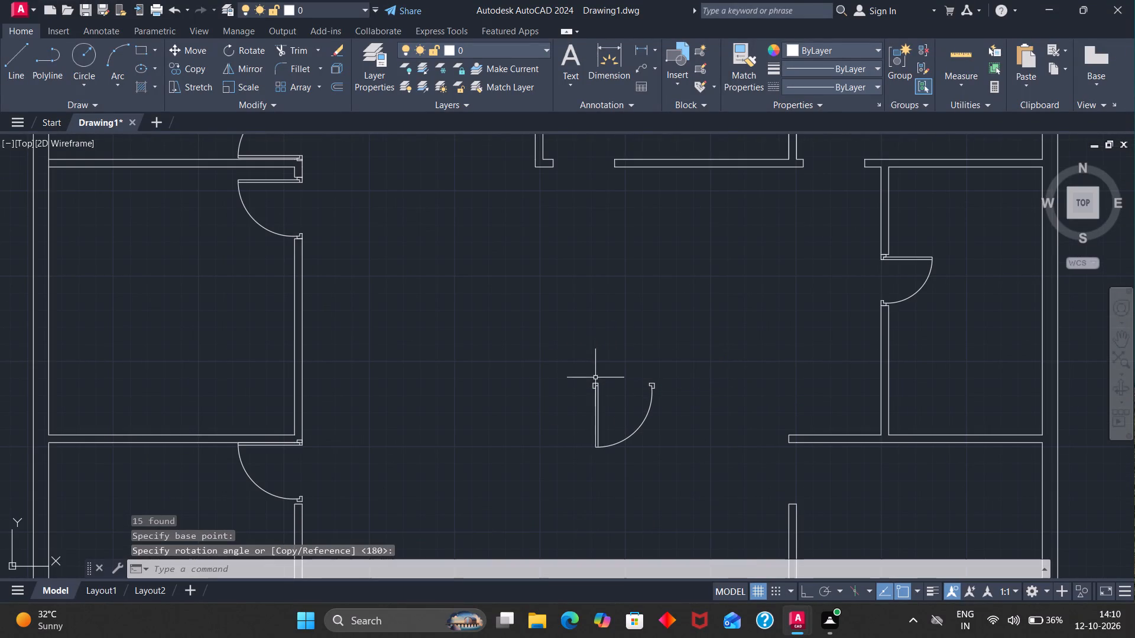
# Move the rotated hall door by its hinge corner into the opening in the bottom-middle room's upper wall.
pyautogui.click(597, 385)
pyautogui.press('m')
pyautogui.press('Return')
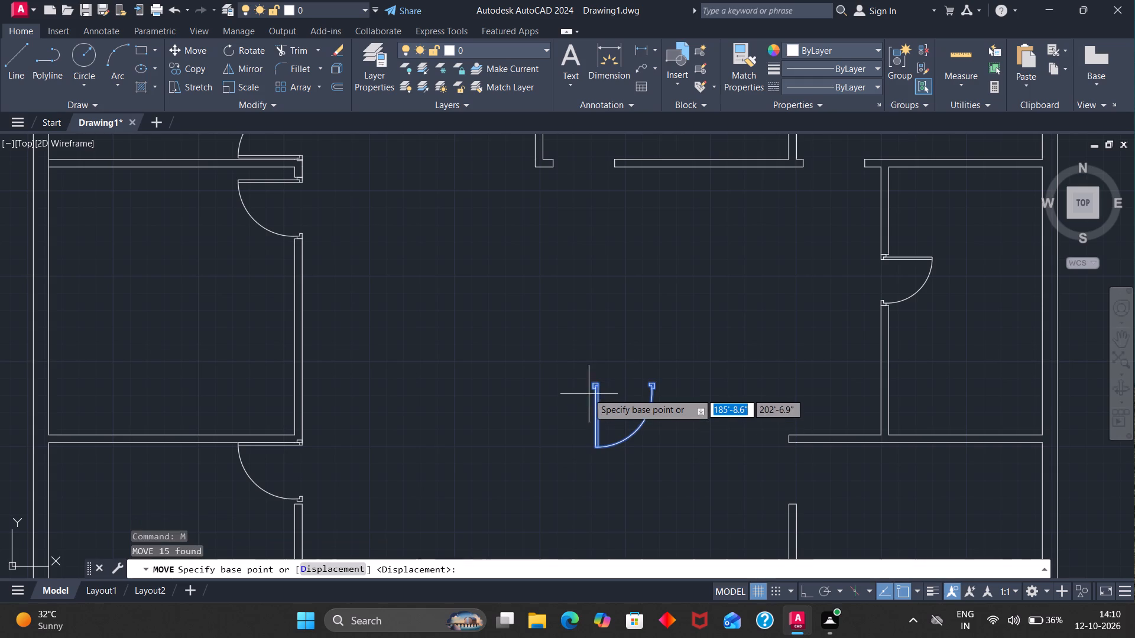
pyautogui.click(589, 383)
pyautogui.scroll(-4, 588, 400)
pyautogui.scroll(2, 583, 464)
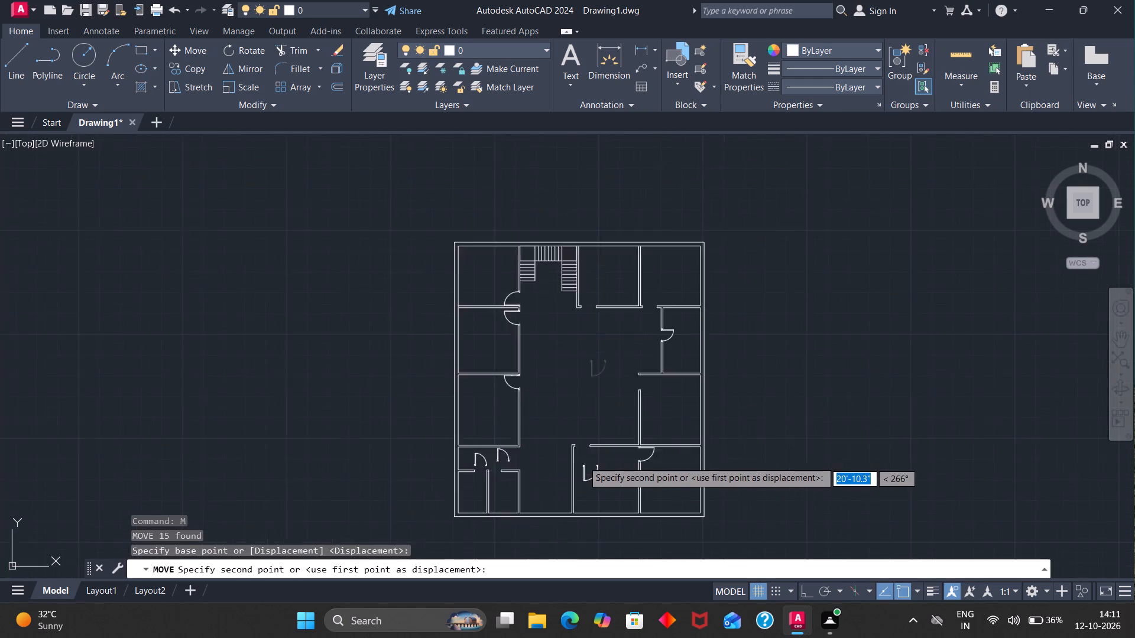
pyautogui.scroll(2, 583, 460)
pyautogui.click(546, 399)
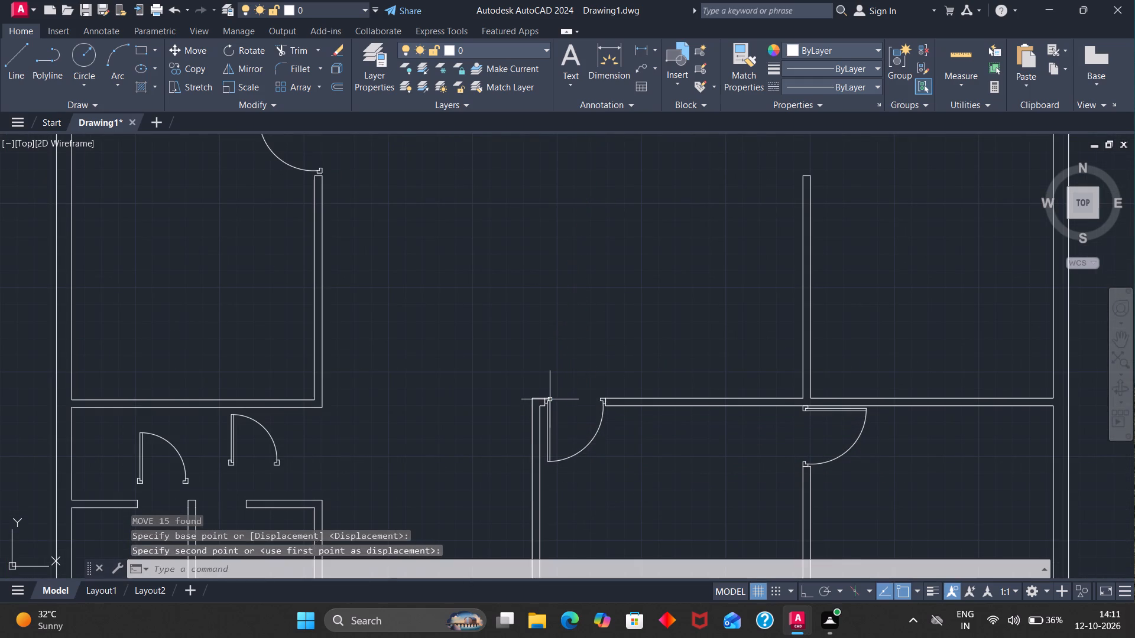
# Rotate the door above the first small bottom-left room a half turn around its hinge corner.
pyautogui.scroll(-3, 556, 399)
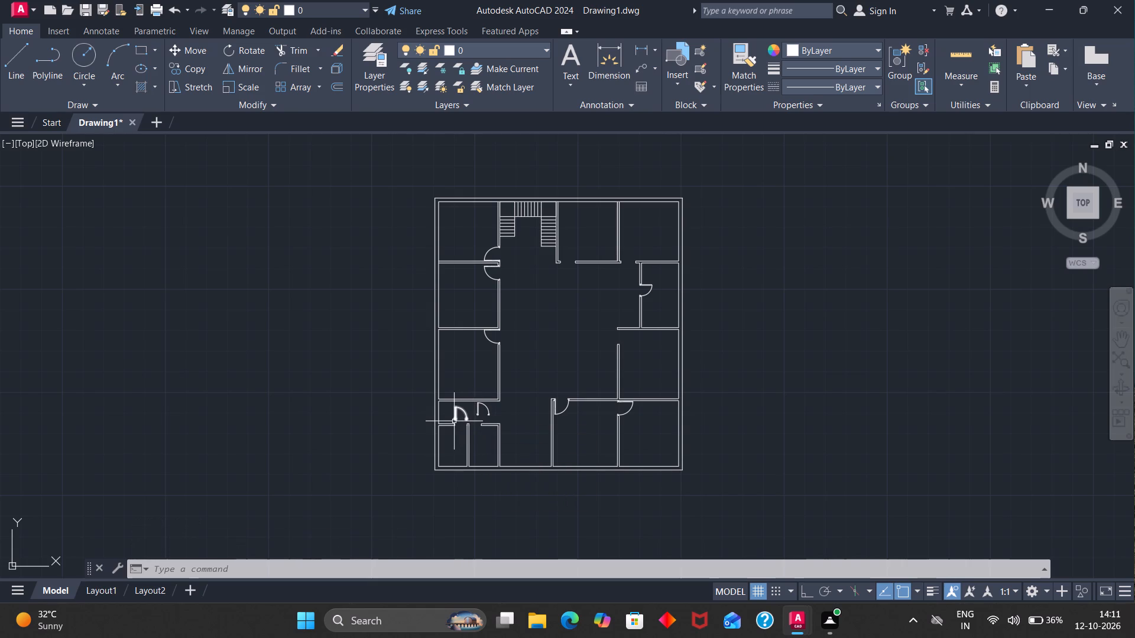
pyautogui.click(456, 422)
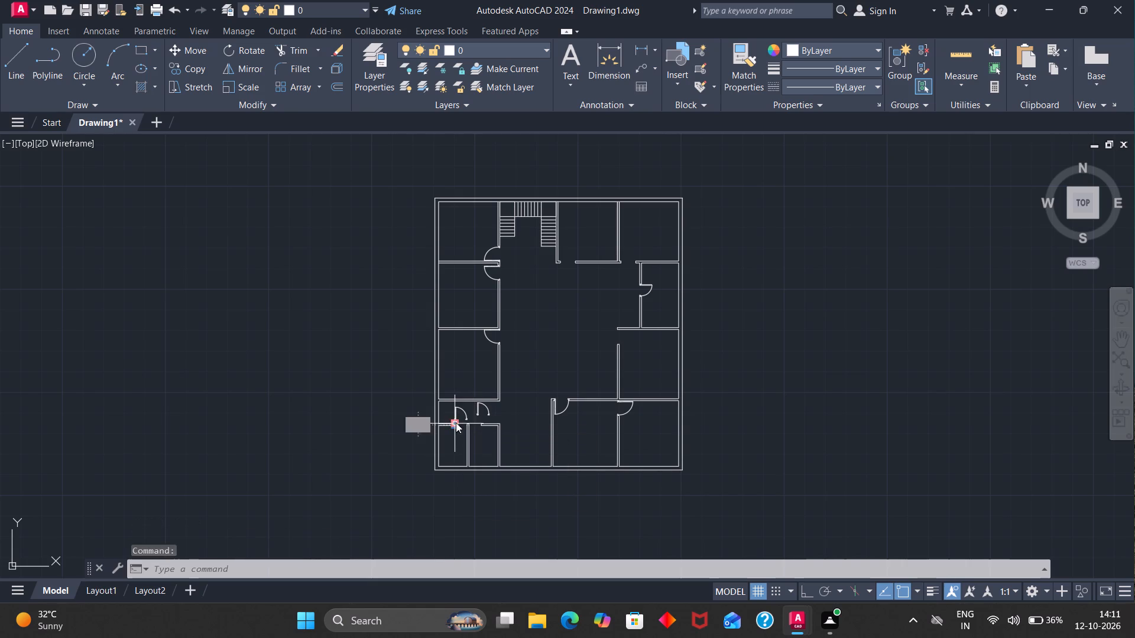
pyautogui.press('Escape')
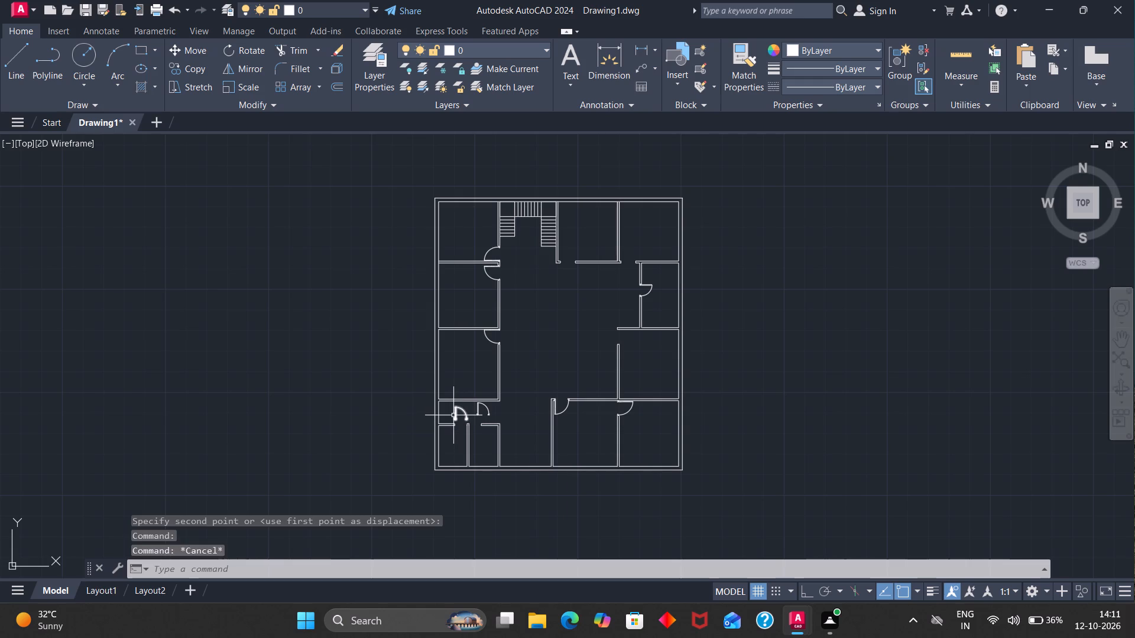
pyautogui.click(455, 415)
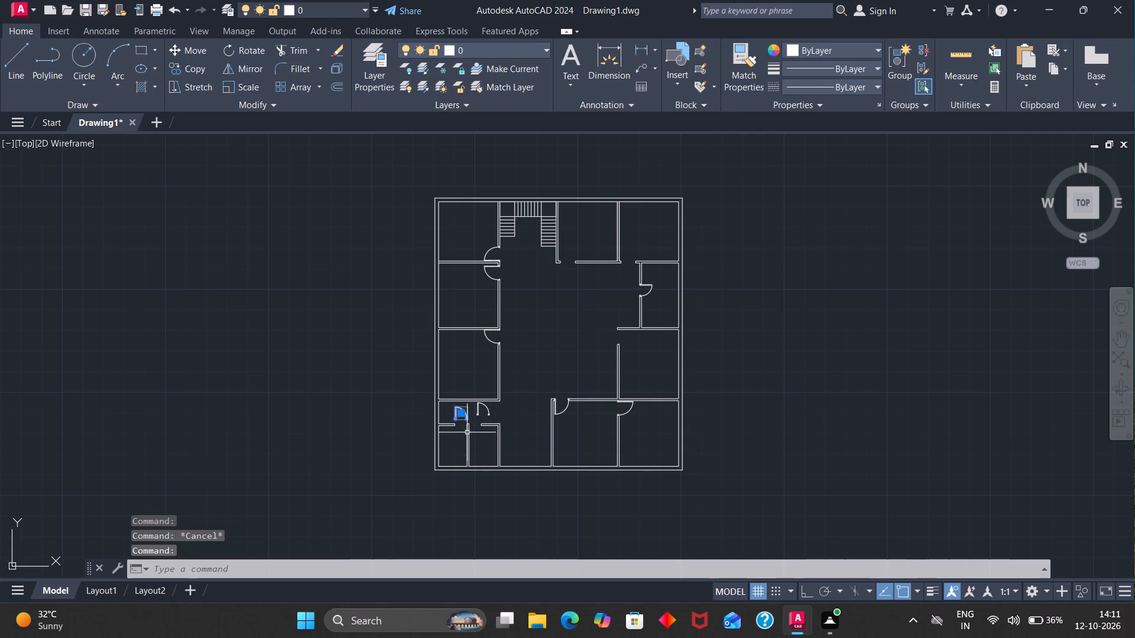
pyautogui.press('r')
pyautogui.press('o')
pyautogui.press('Return')
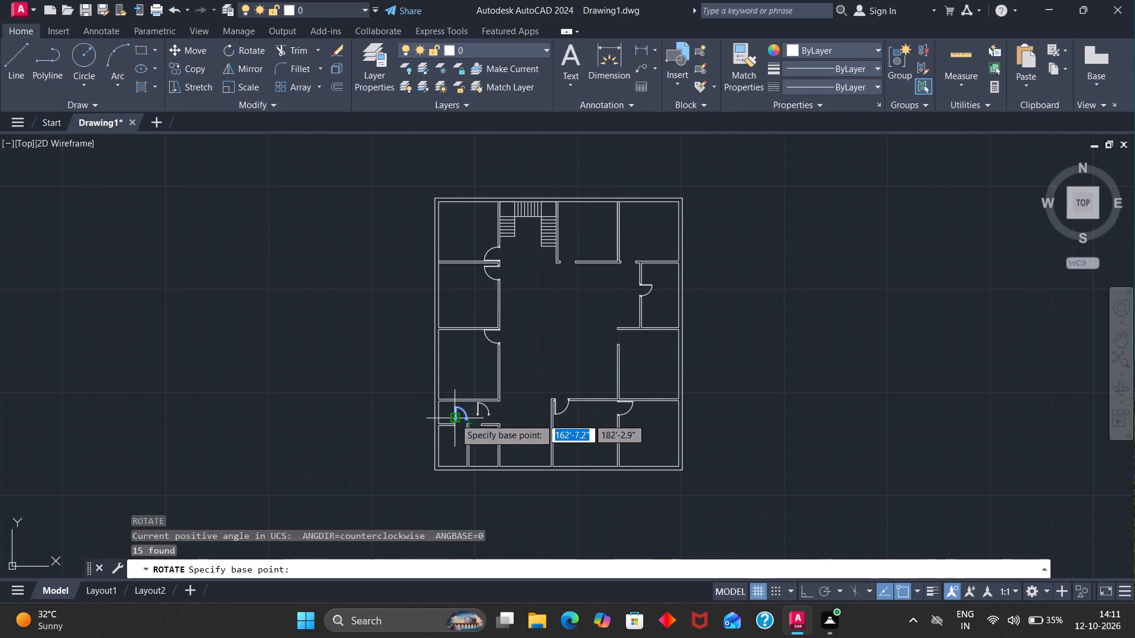
pyautogui.scroll(7, 455, 418)
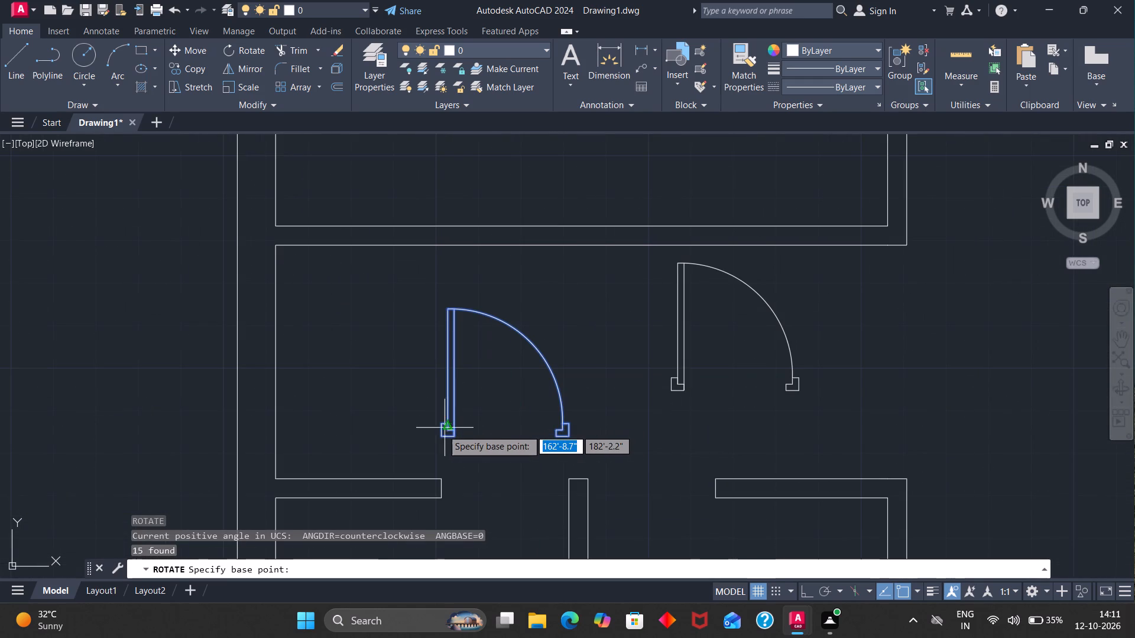
pyautogui.click(440, 434)
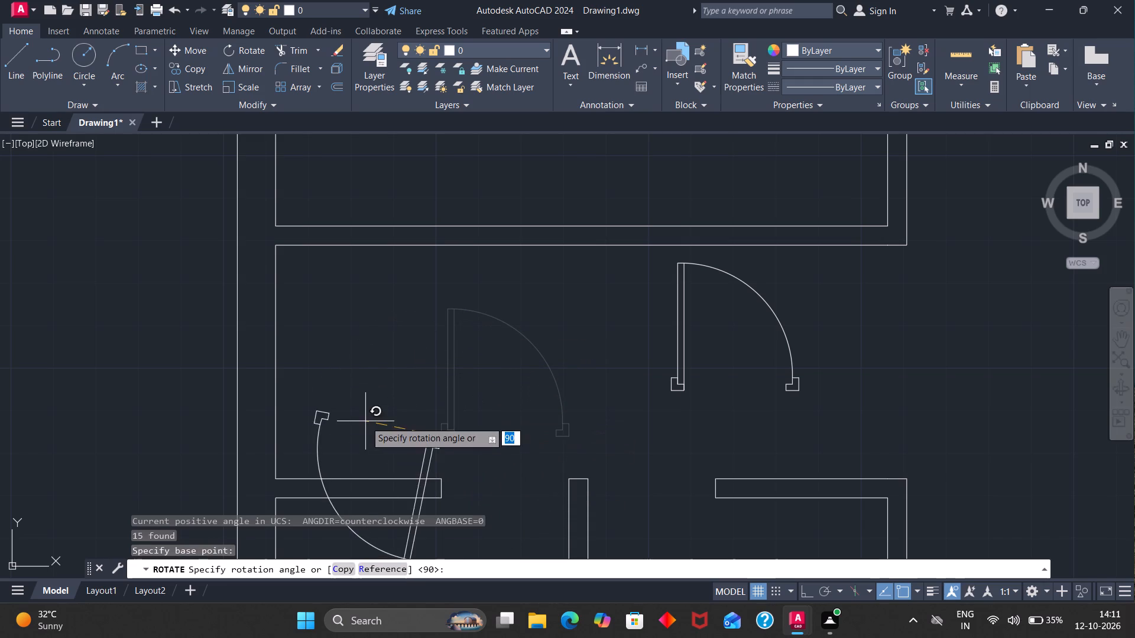
pyautogui.click(390, 442)
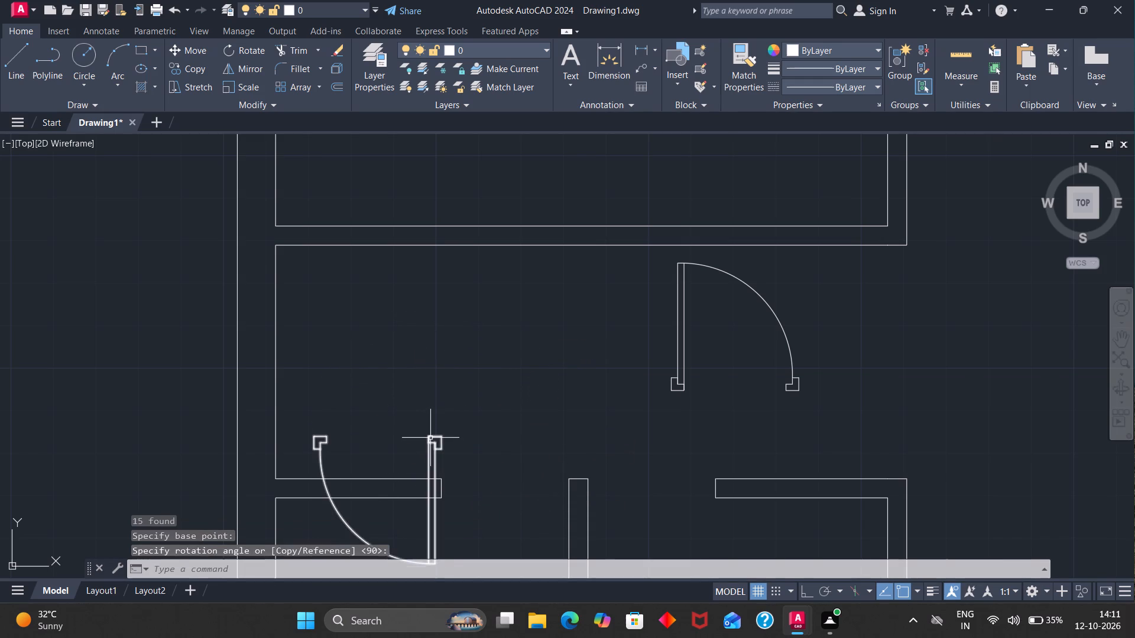
# Move the half-turned door by its hinge corner into the first small room's opening, against the partition between the small rooms.
pyautogui.click(430, 438)
pyautogui.press('m')
pyautogui.press('Return')
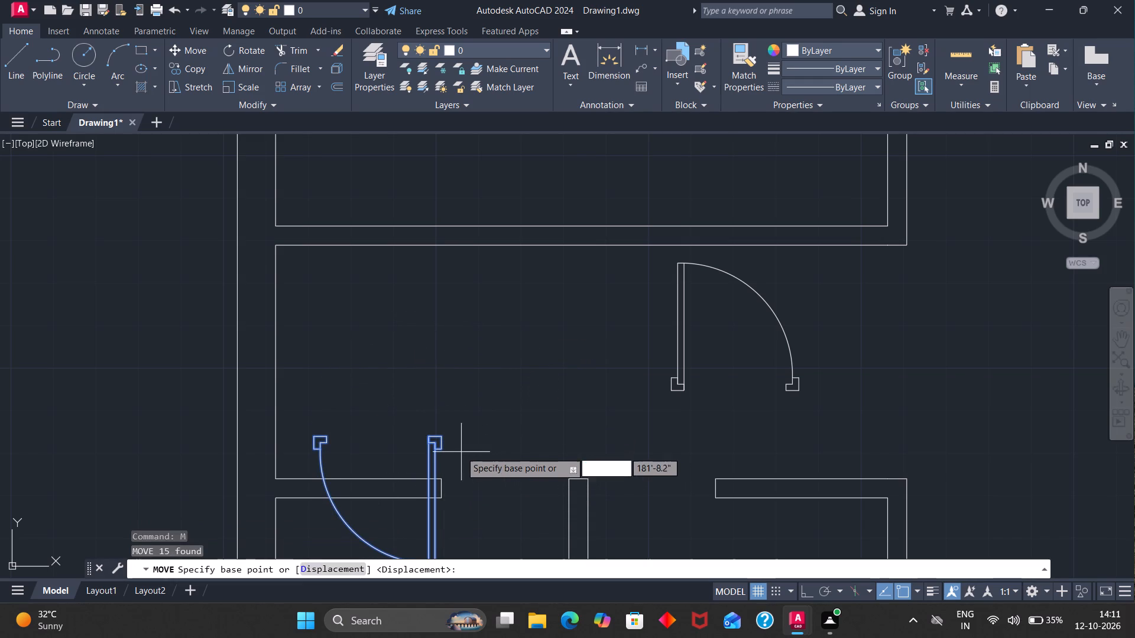
pyautogui.click(442, 438)
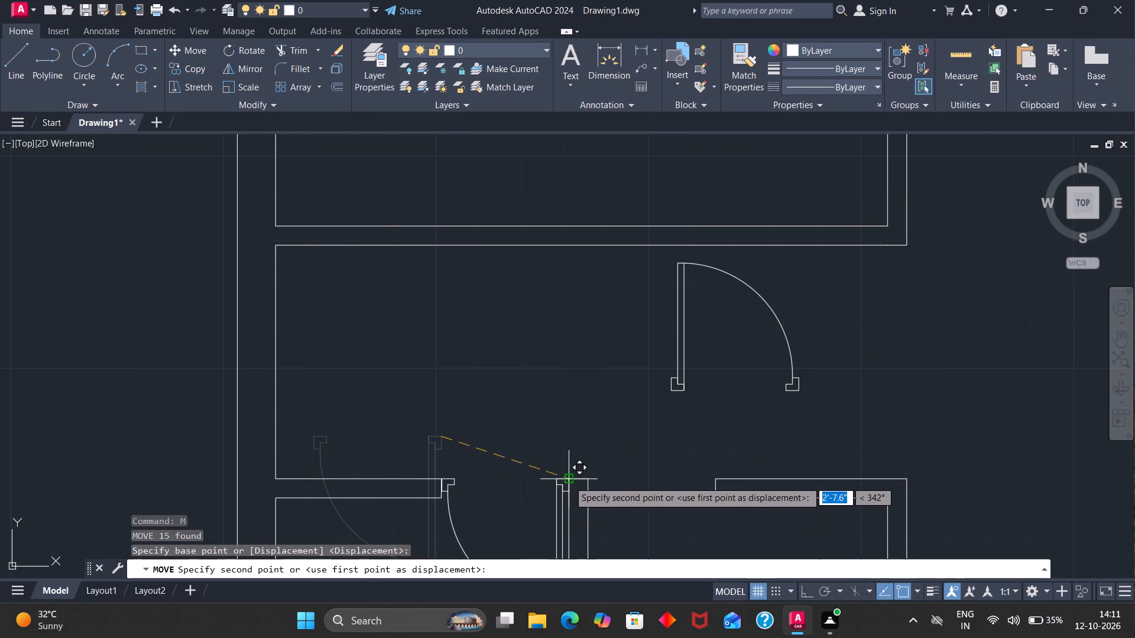
pyautogui.click(569, 481)
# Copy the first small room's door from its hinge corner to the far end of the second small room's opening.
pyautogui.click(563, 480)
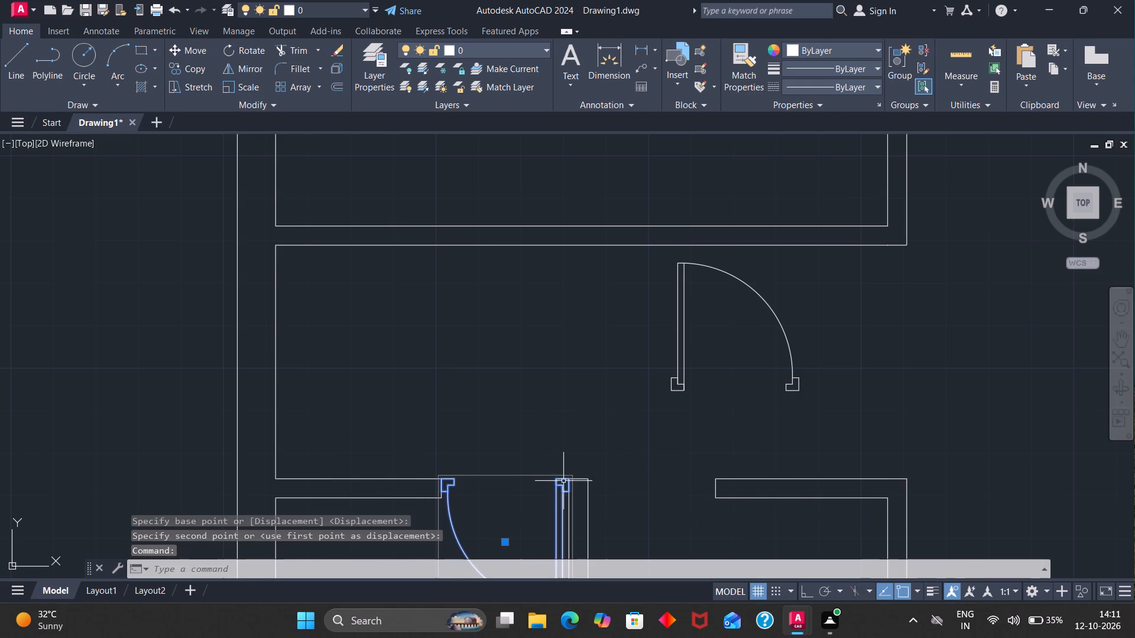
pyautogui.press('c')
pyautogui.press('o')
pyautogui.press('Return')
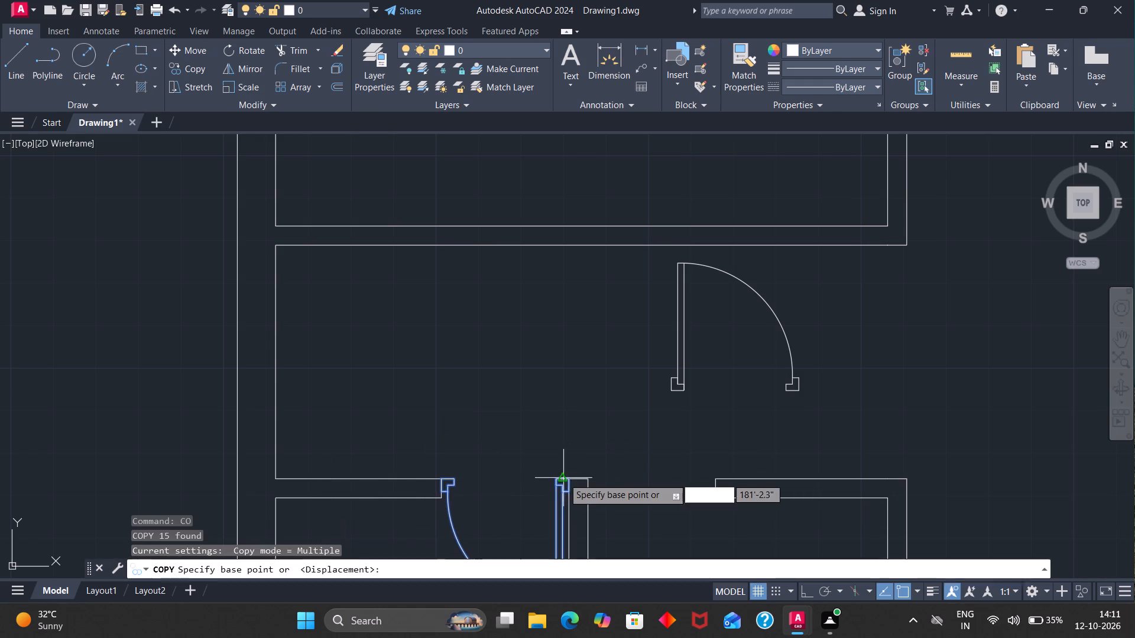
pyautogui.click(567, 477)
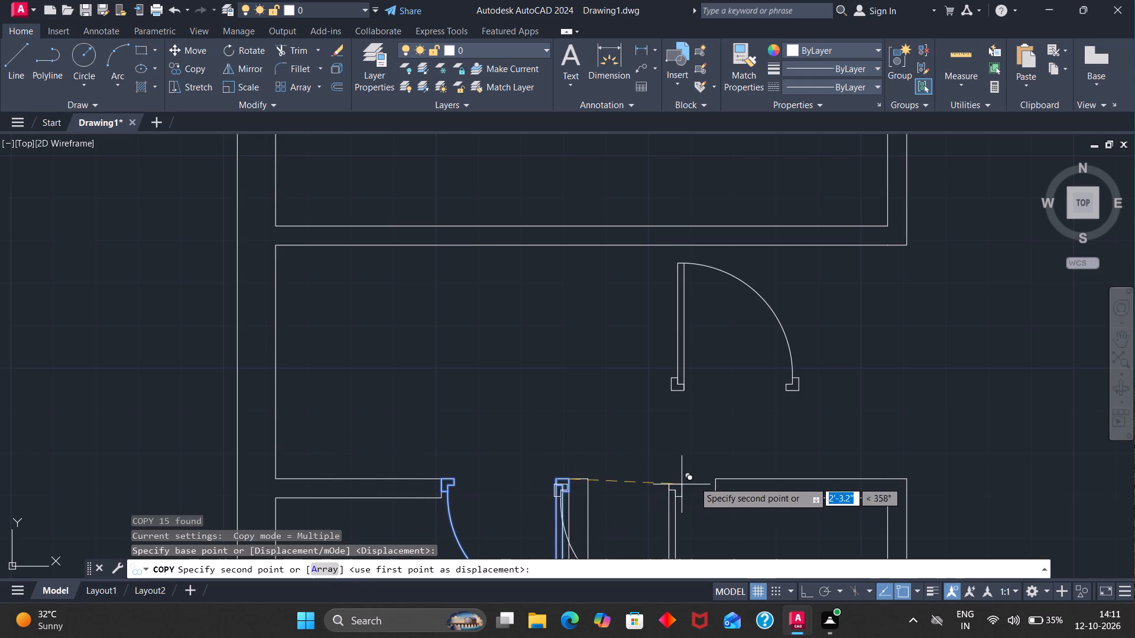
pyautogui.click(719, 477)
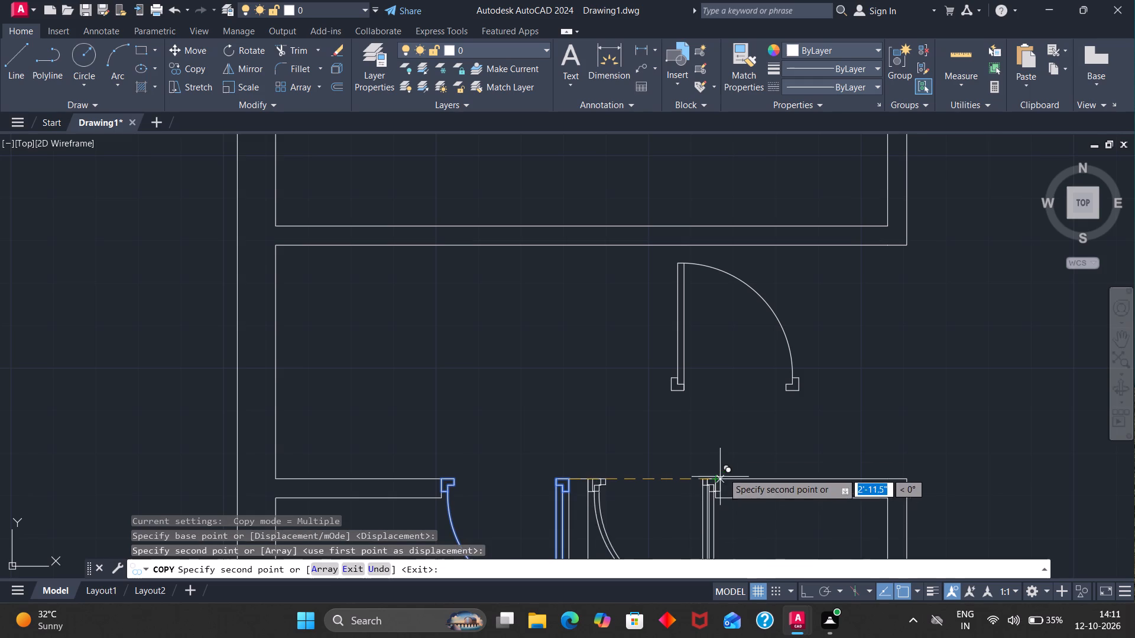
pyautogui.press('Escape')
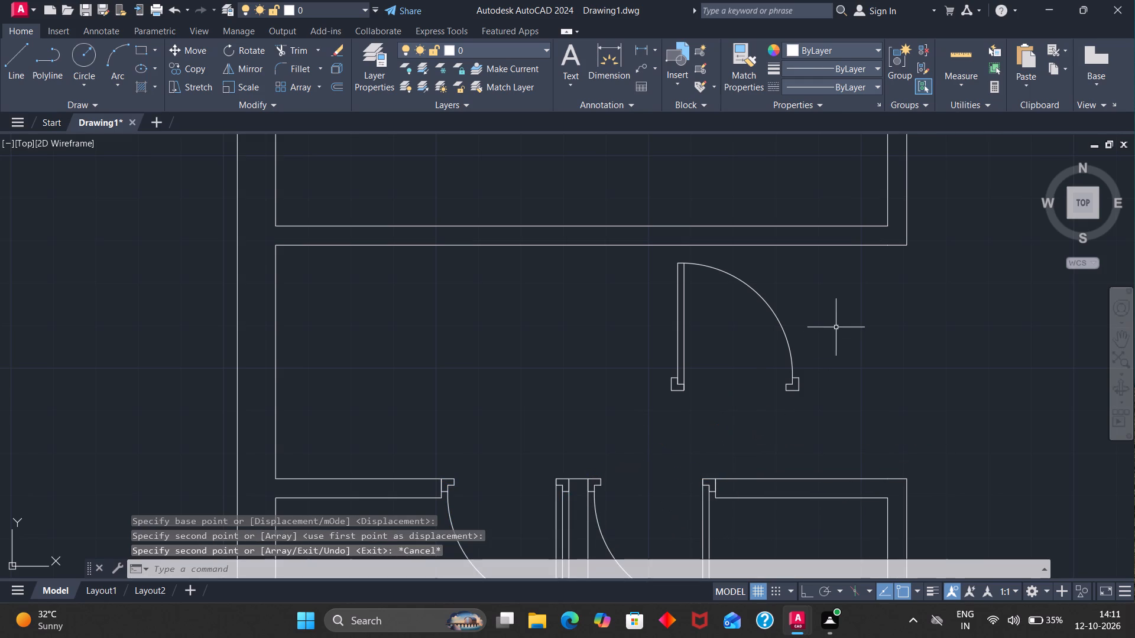
# Erase the spare door standing in the passage above the two small bottom-left rooms.
pyautogui.moveTo(805, 314); pyautogui.dragTo(621, 374)
pyautogui.click(622, 389)
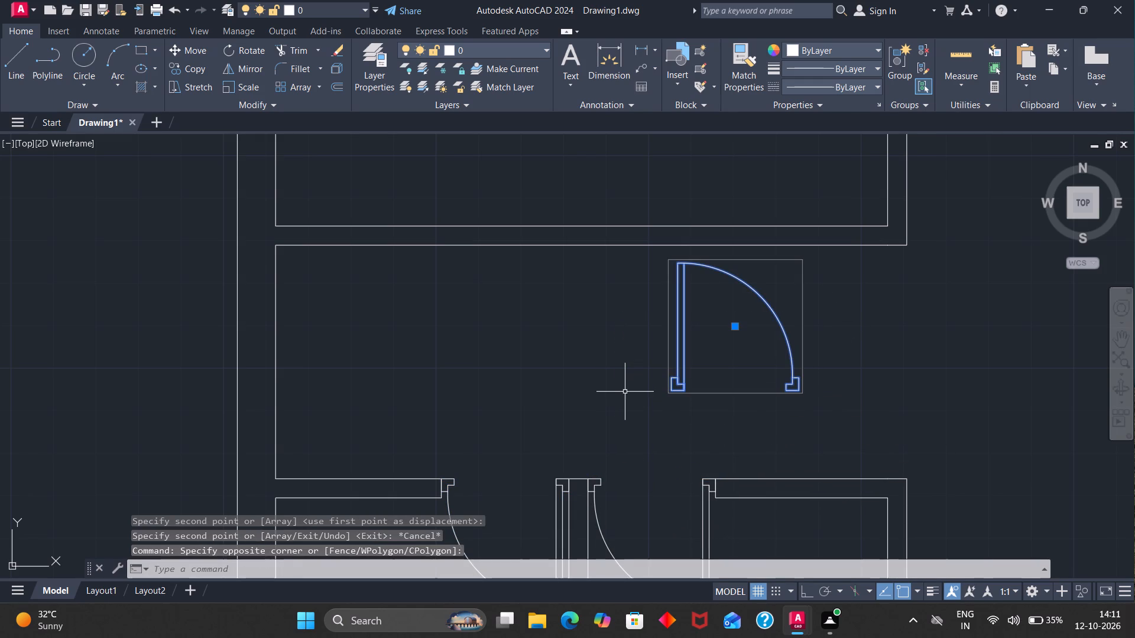
pyautogui.press('Delete')
pyautogui.scroll(-3, 622, 429)
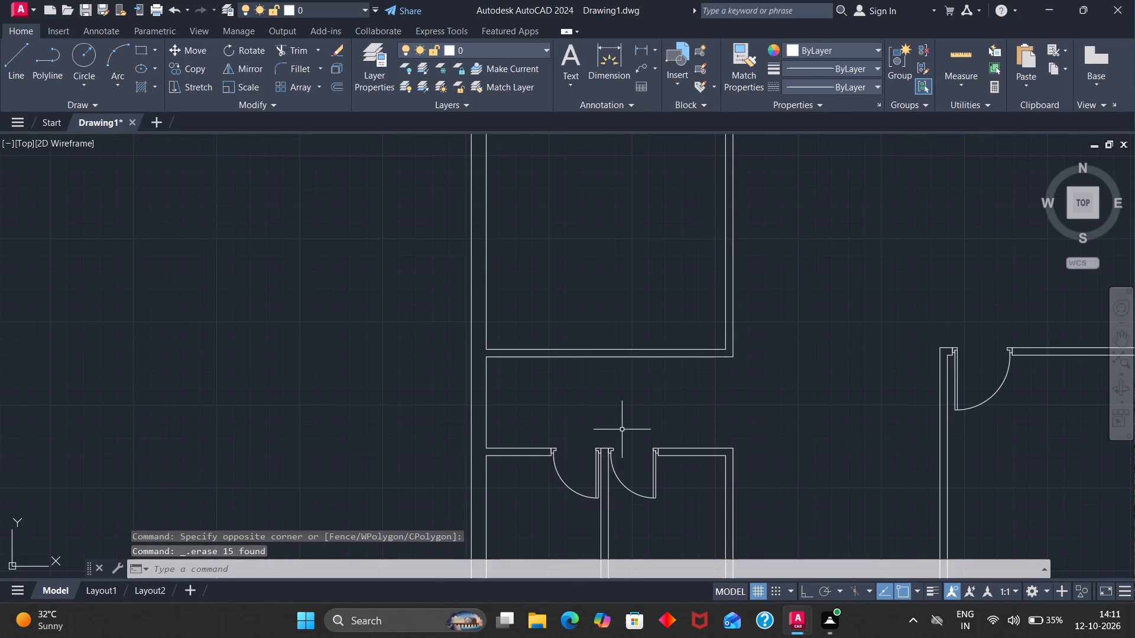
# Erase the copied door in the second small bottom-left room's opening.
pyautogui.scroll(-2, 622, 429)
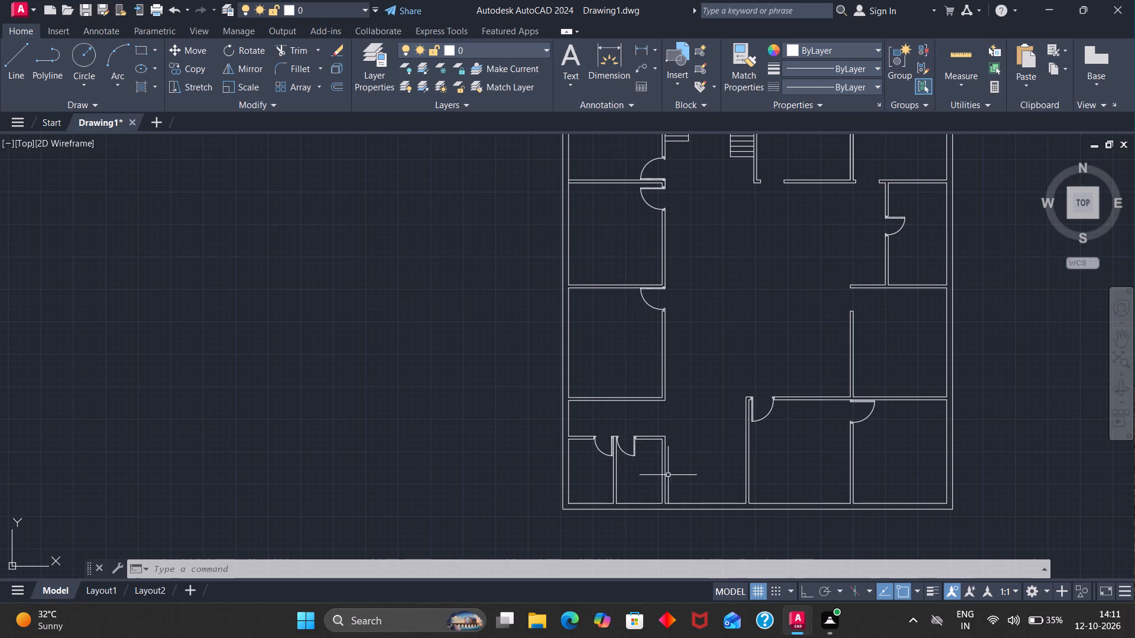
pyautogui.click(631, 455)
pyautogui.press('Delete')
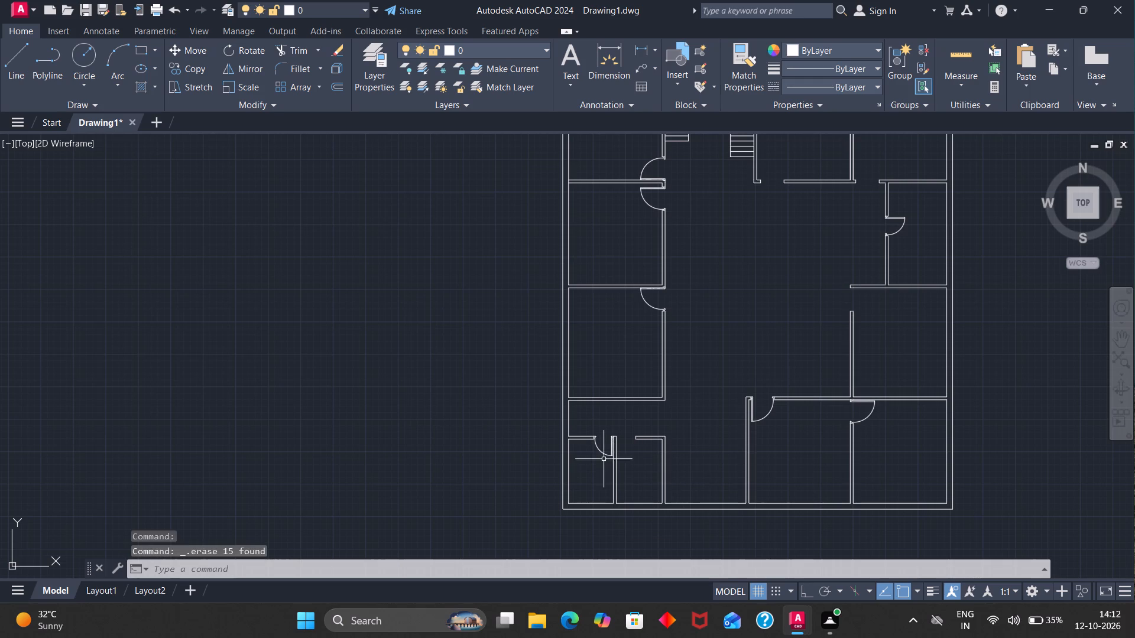
# Mirror the first small room's door about a vertical line along the partition's near face, keeping the original.
pyautogui.click(603, 453)
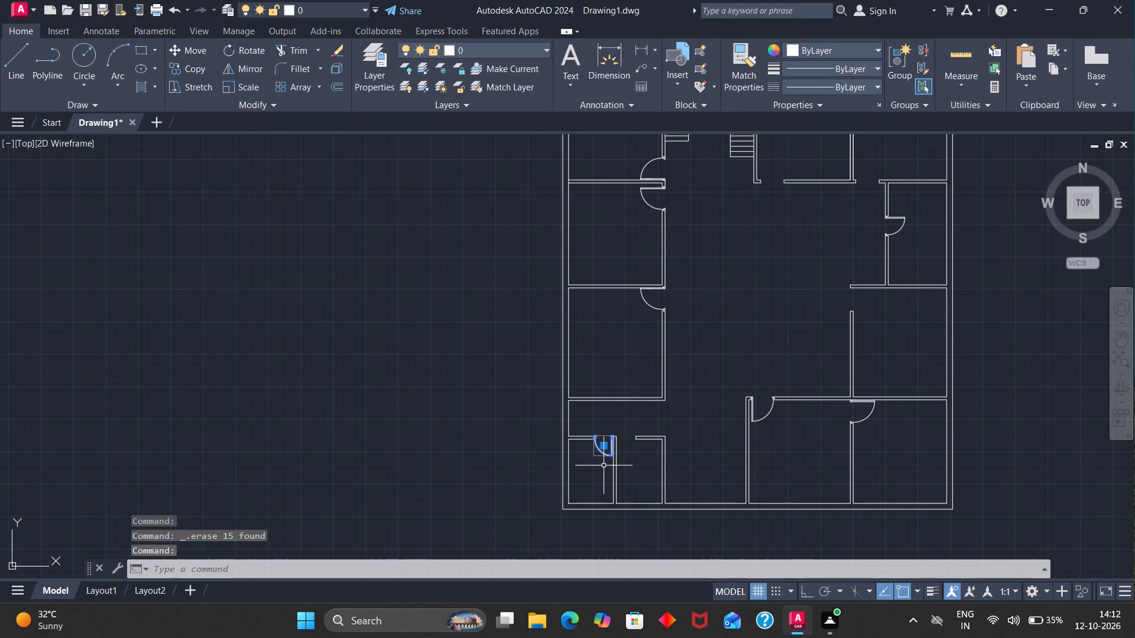
pyautogui.write('MI')
pyautogui.press('Return')
pyautogui.scroll(4, 617, 437)
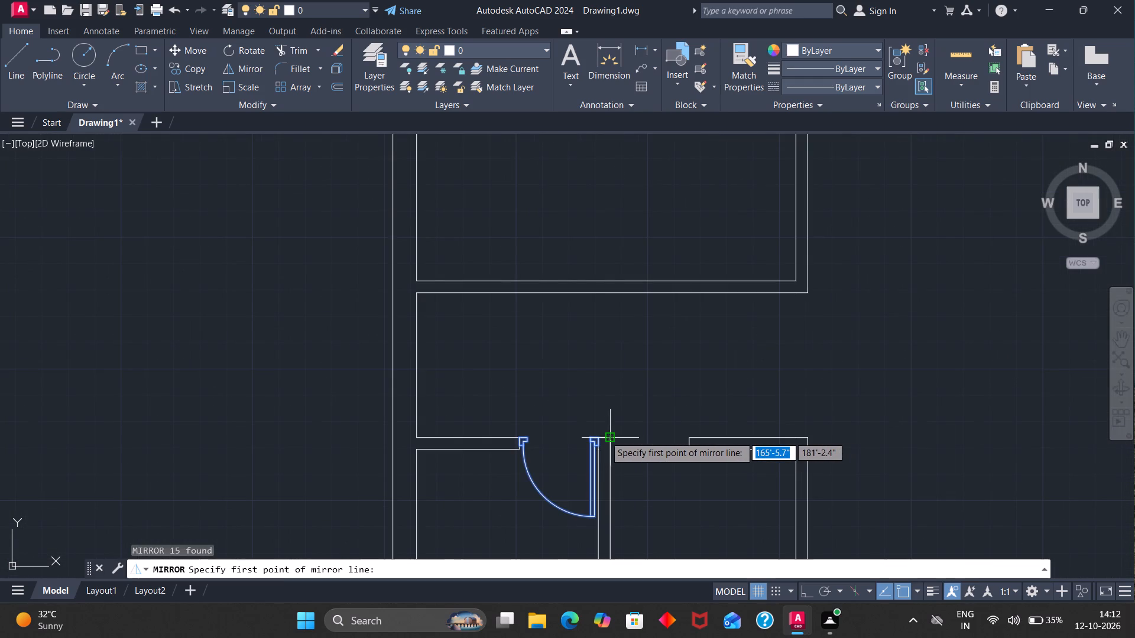
pyautogui.click(596, 440)
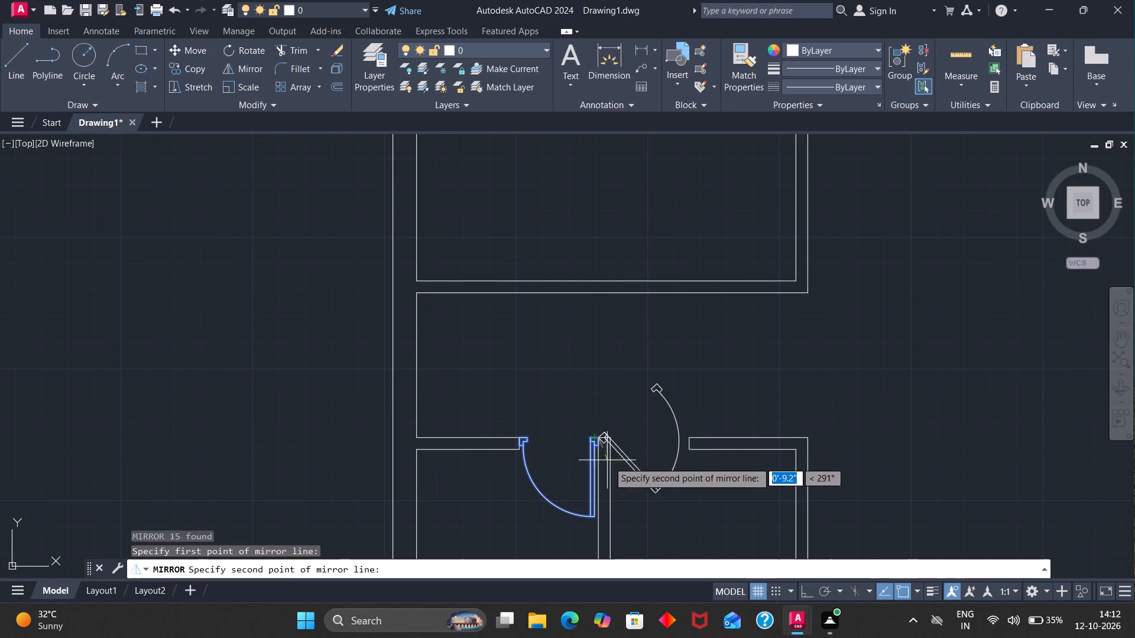
pyautogui.click(600, 519)
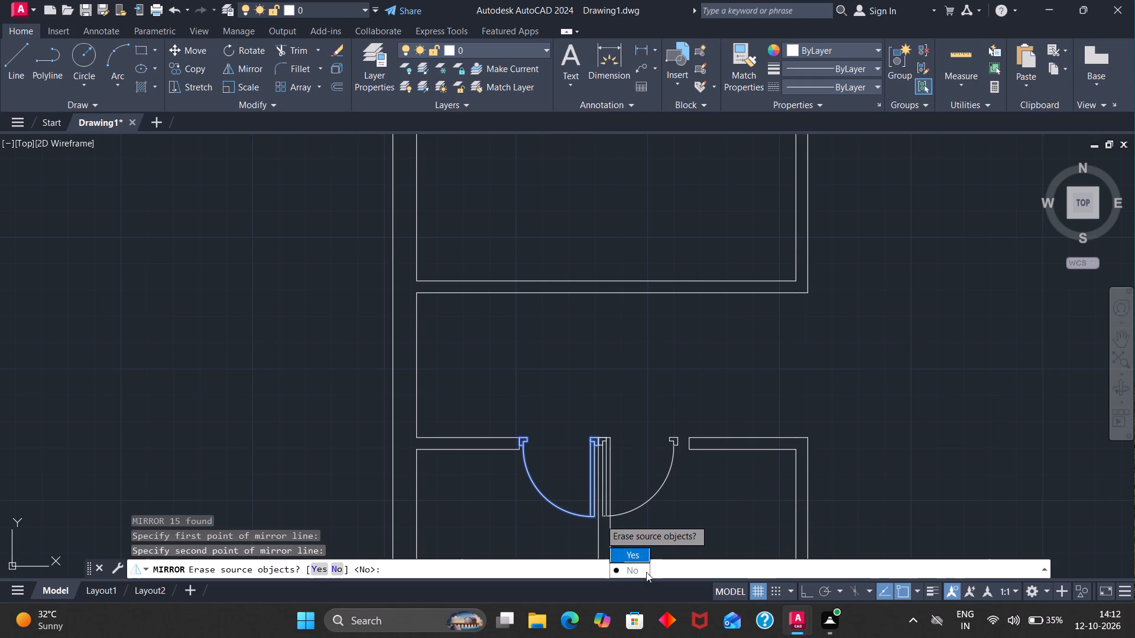
pyautogui.moveTo(640, 569); pyautogui.dragTo(600, 519)
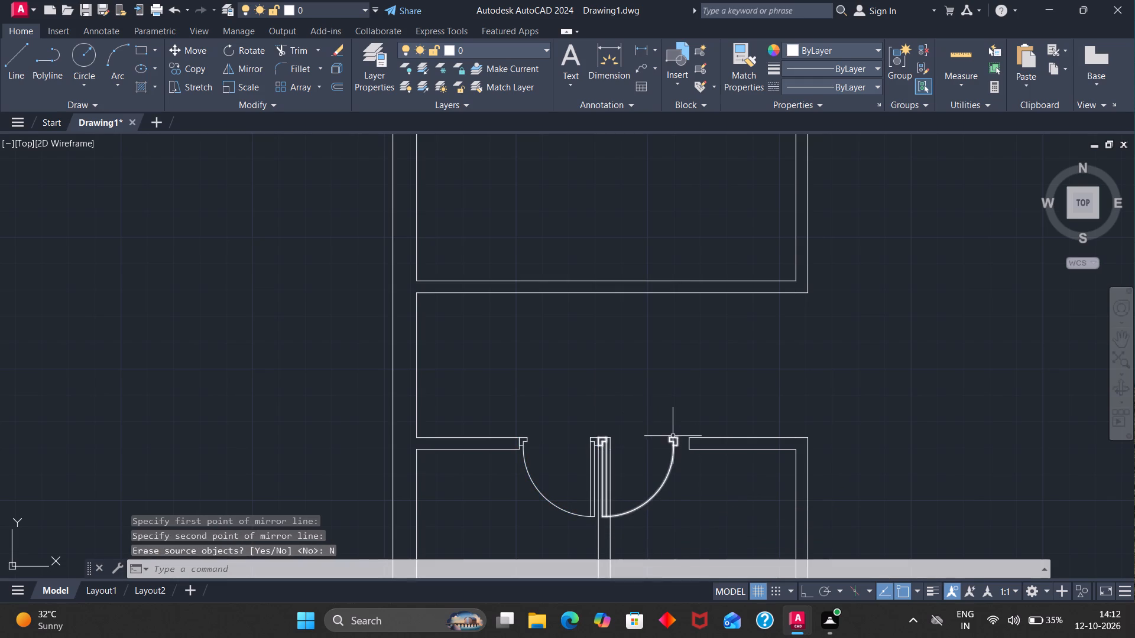
# Move the mirrored door by its outer jamb corner to the far end of the second small room's opening.
pyautogui.click(675, 437)
pyautogui.press('m')
pyautogui.press('Return')
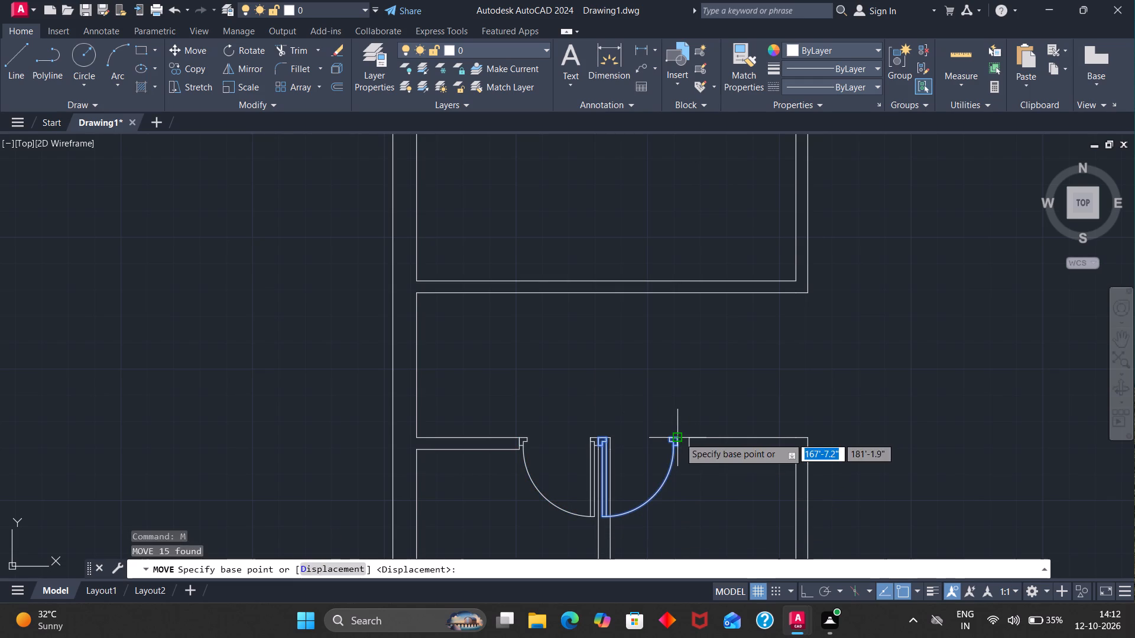
pyautogui.click(679, 437)
pyautogui.click(686, 434)
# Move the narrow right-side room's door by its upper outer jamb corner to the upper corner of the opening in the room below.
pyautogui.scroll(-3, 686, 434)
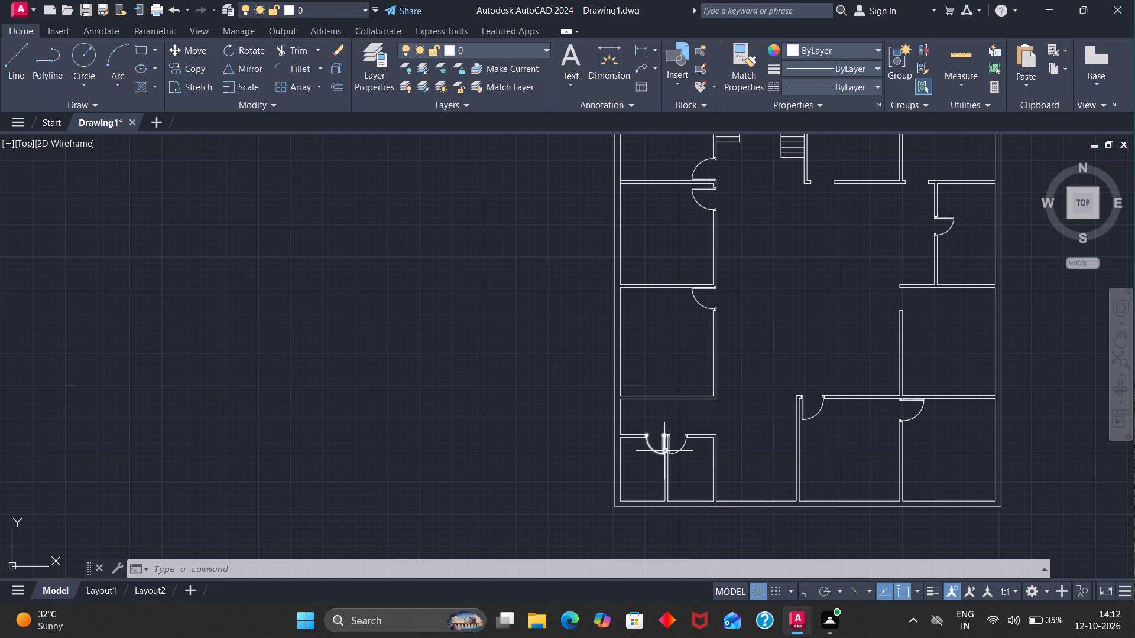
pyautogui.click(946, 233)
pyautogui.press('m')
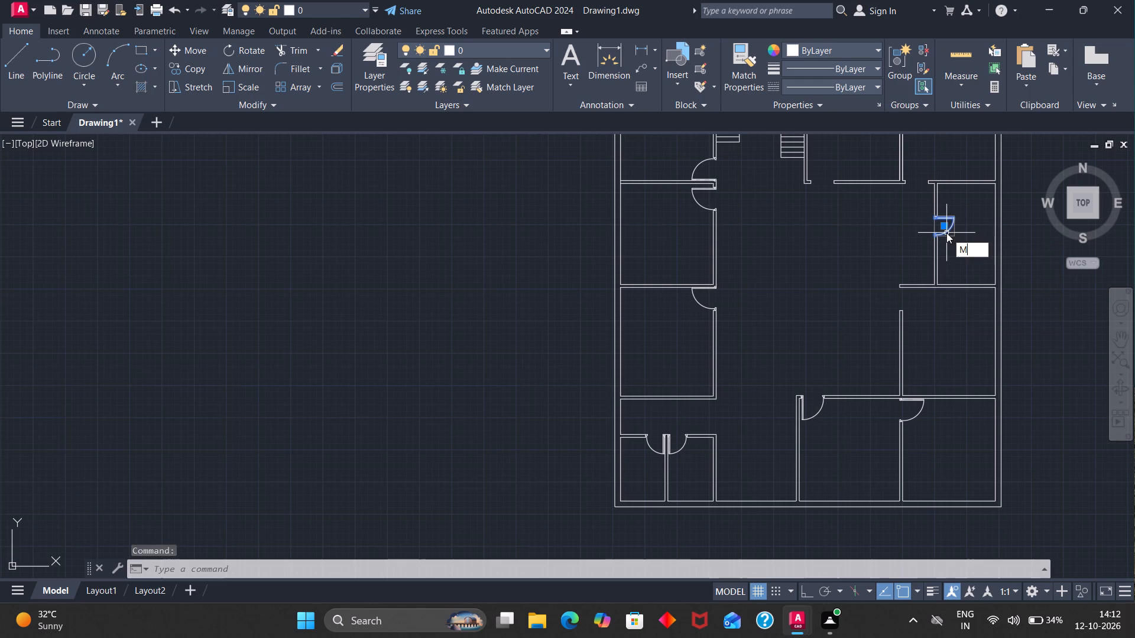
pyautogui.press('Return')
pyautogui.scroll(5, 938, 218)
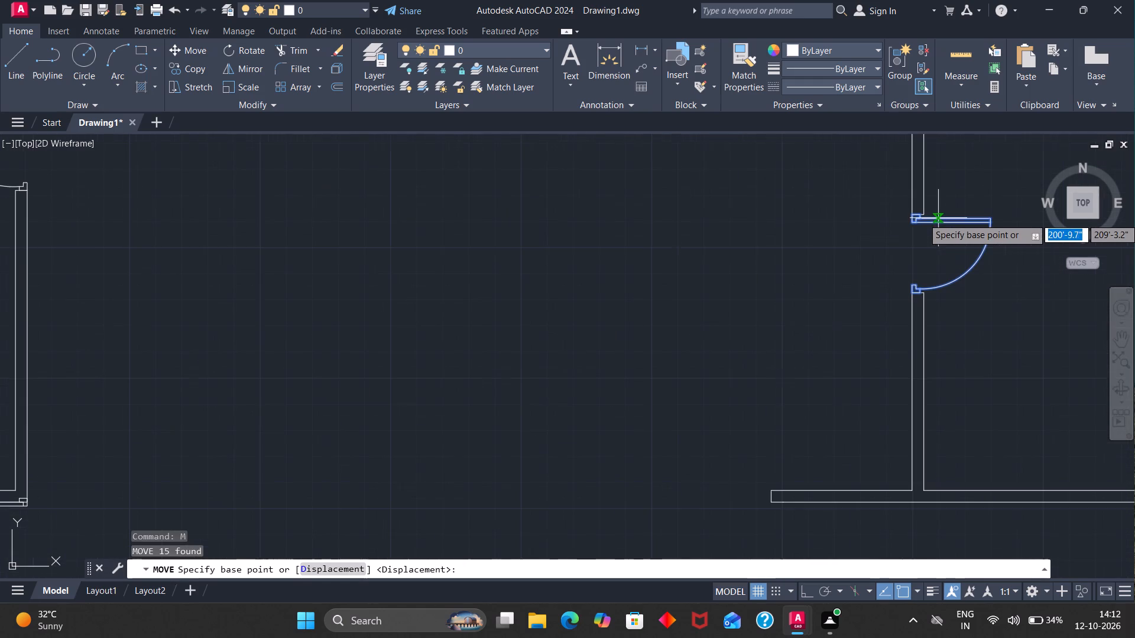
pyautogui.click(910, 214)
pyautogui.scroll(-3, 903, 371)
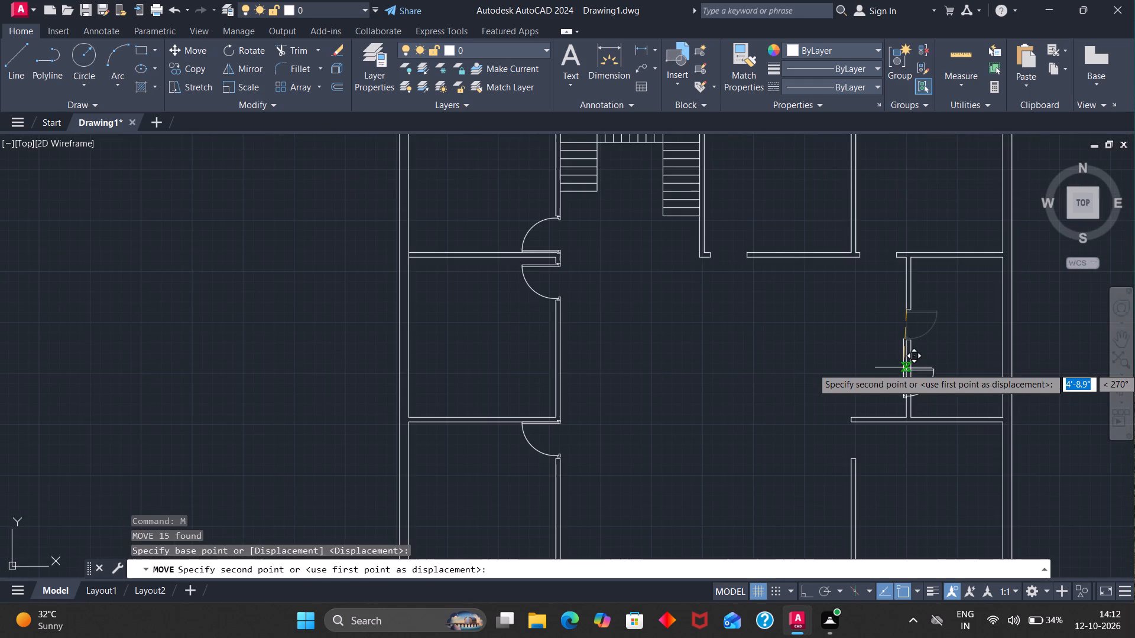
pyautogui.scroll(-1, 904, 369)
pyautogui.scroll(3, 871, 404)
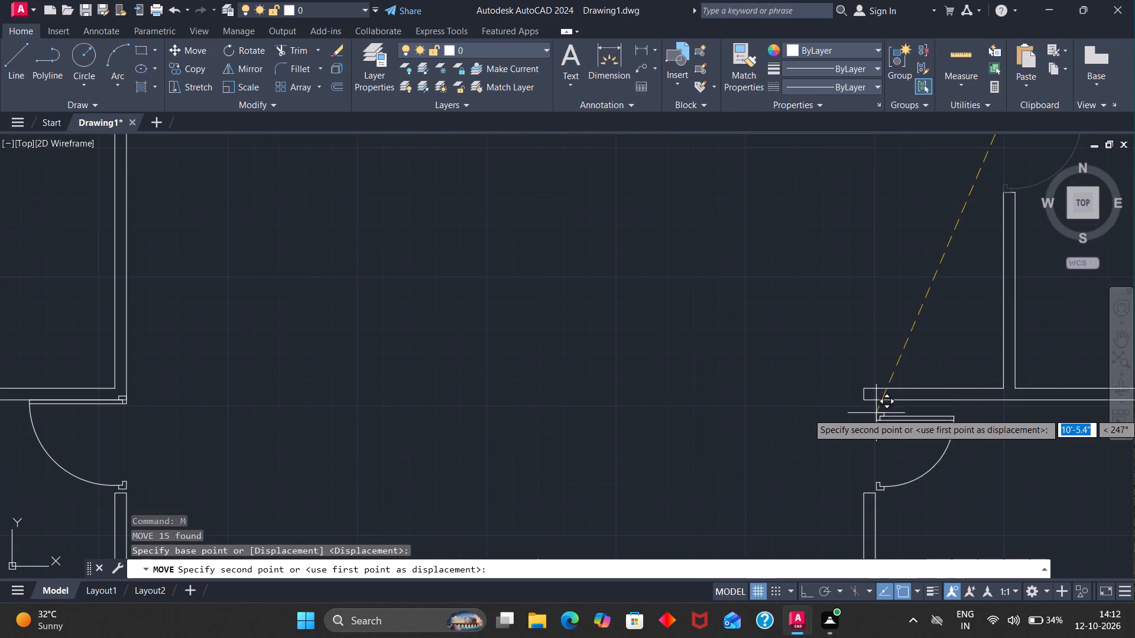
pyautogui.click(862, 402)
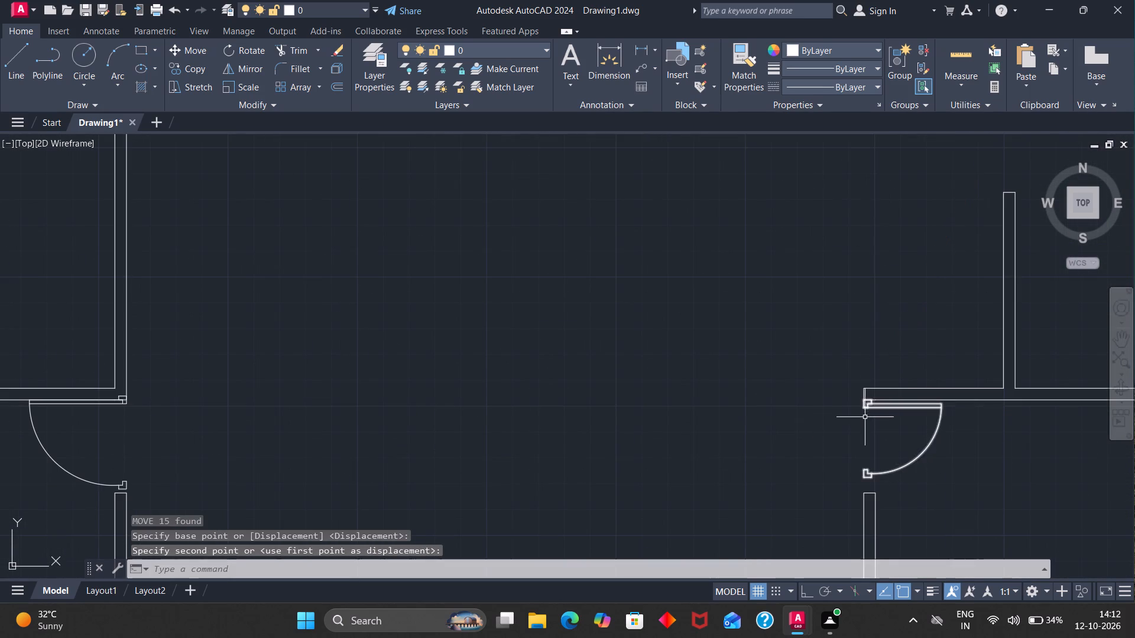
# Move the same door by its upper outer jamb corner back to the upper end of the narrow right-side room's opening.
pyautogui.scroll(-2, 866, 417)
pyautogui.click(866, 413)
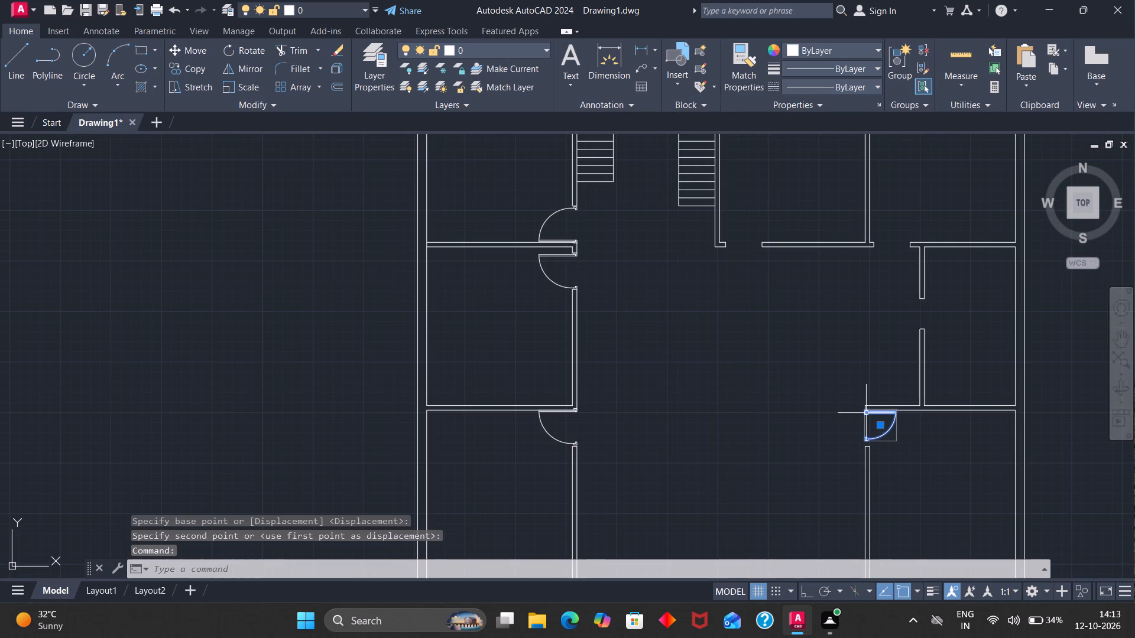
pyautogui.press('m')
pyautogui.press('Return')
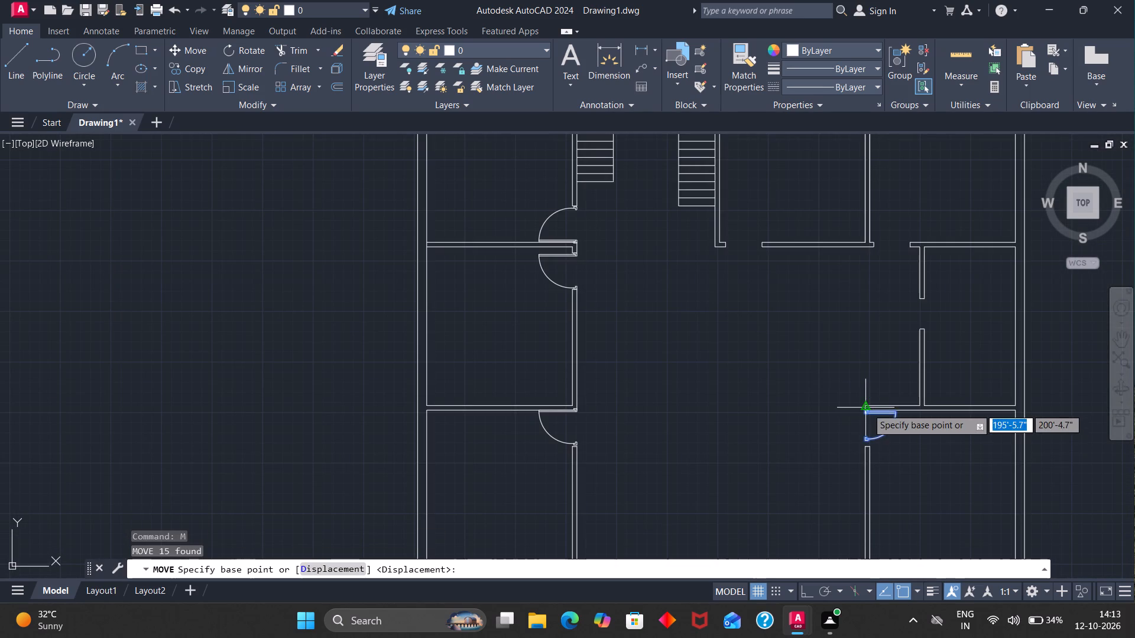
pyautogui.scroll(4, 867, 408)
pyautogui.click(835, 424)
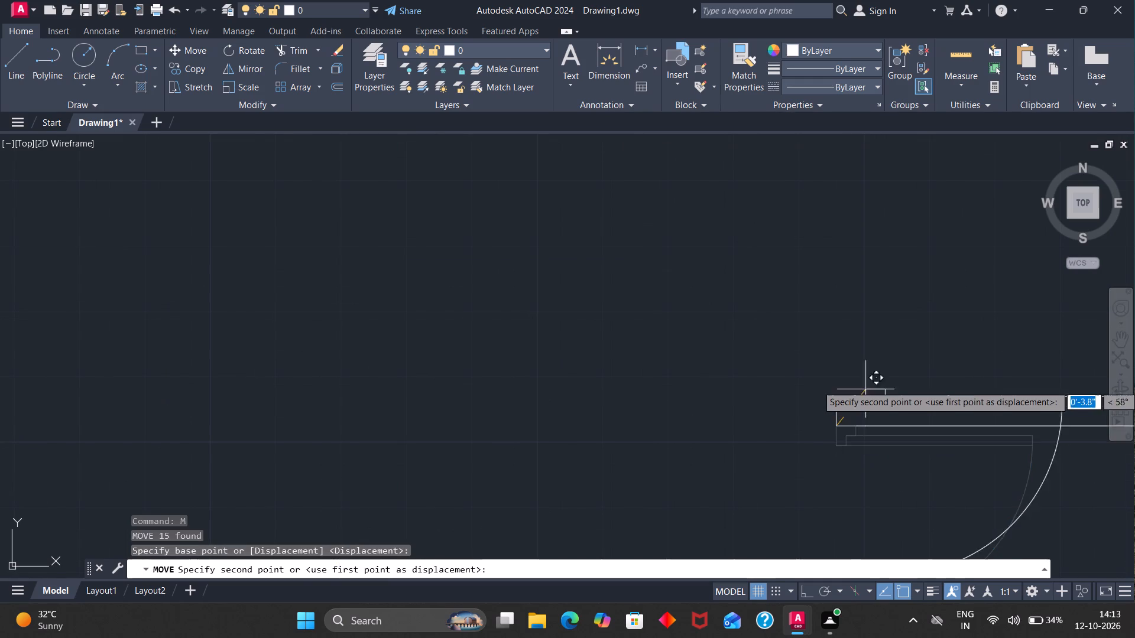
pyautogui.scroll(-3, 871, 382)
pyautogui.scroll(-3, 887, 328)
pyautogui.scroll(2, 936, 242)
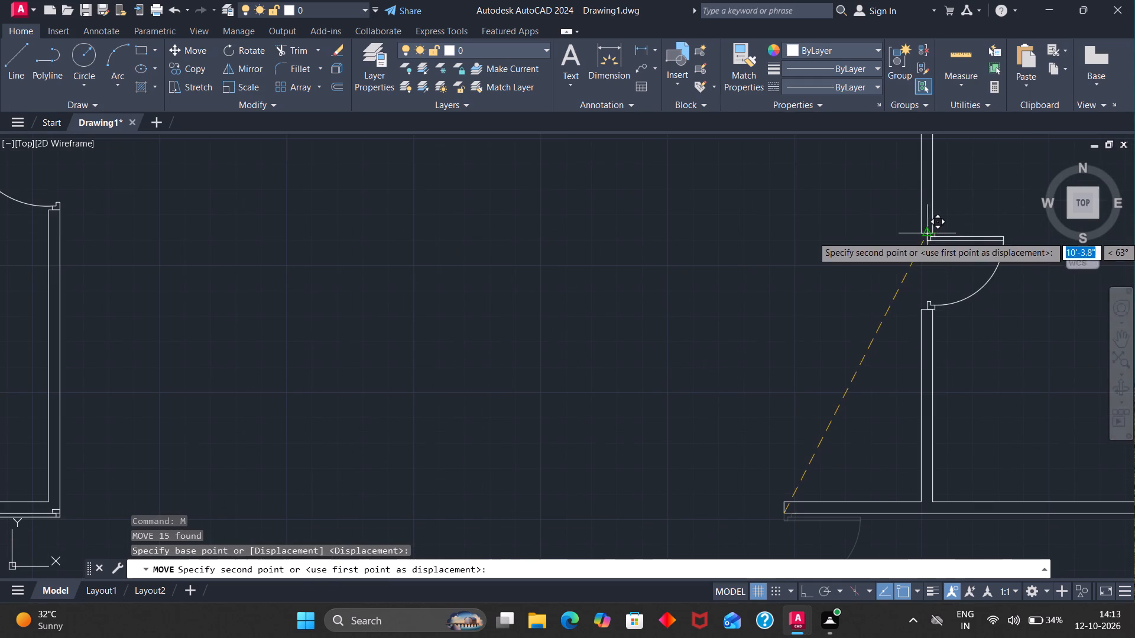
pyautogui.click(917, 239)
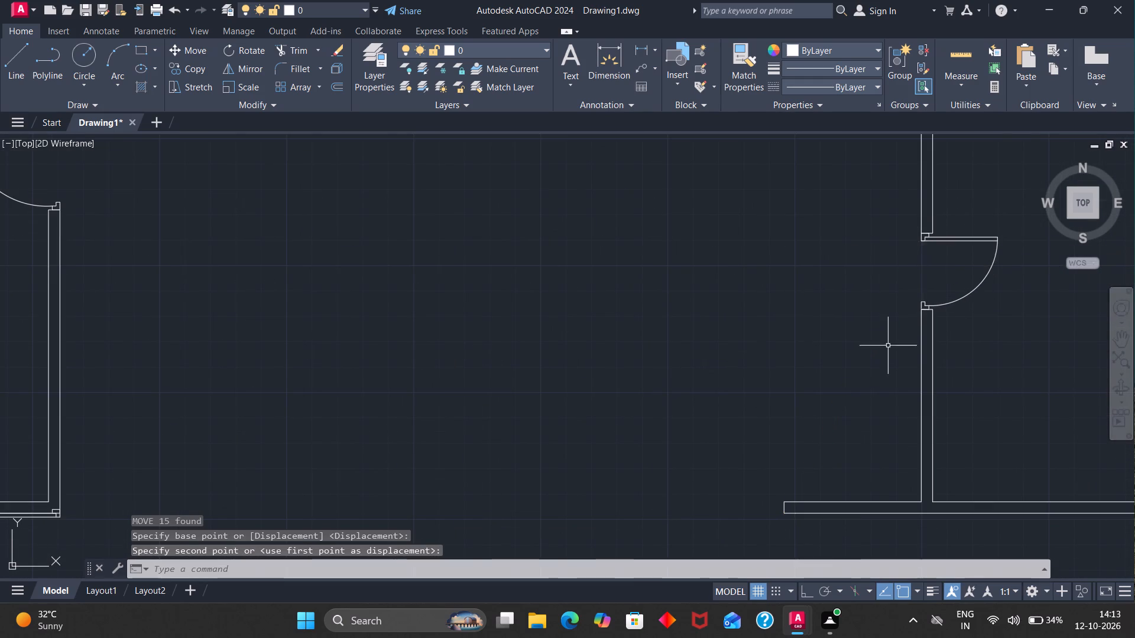
# Copy the bottom-right room's door by its upper outer jamb corner to the upper end of the opening in the room above.
pyautogui.scroll(-5, 884, 351)
pyautogui.scroll(3, 877, 418)
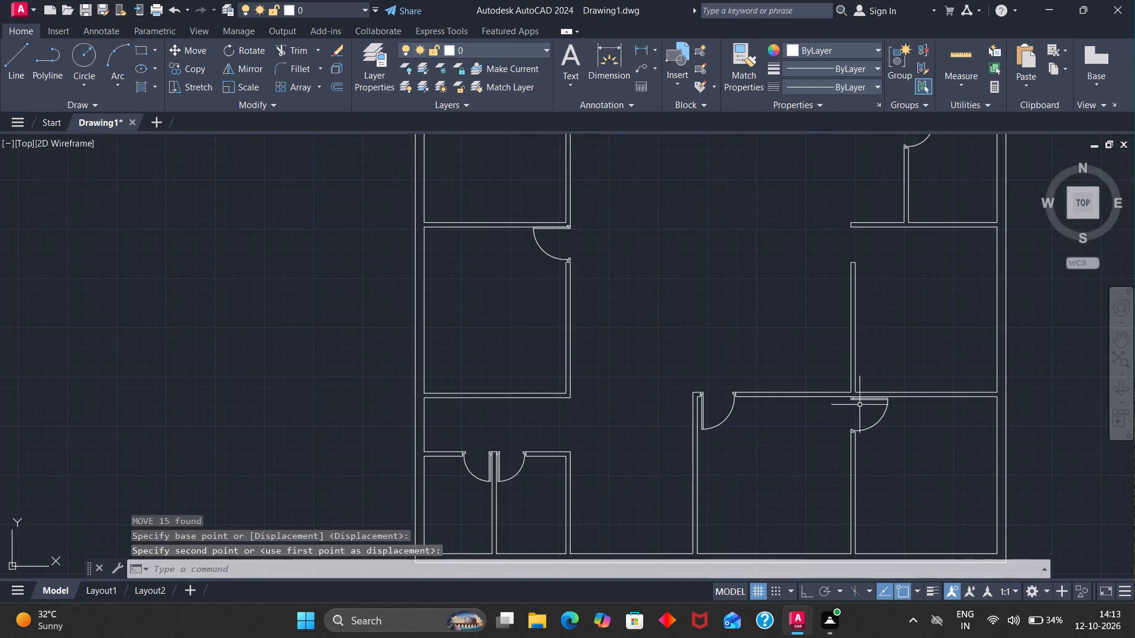
pyautogui.click(858, 399)
pyautogui.press('c')
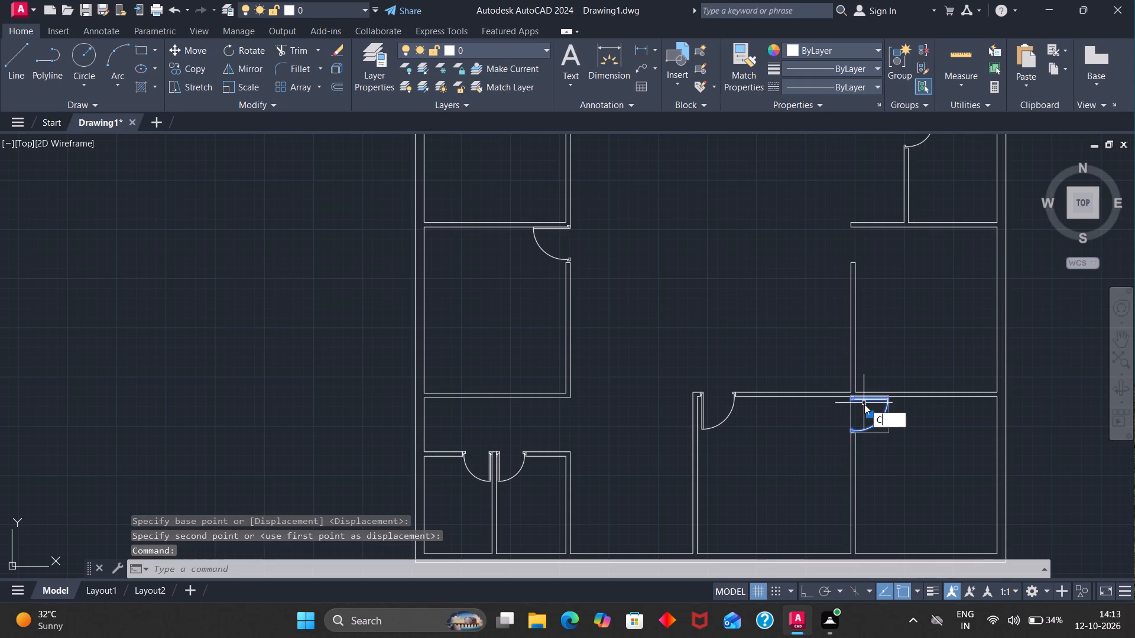
pyautogui.press('o')
pyautogui.press('Return')
pyautogui.scroll(4, 853, 398)
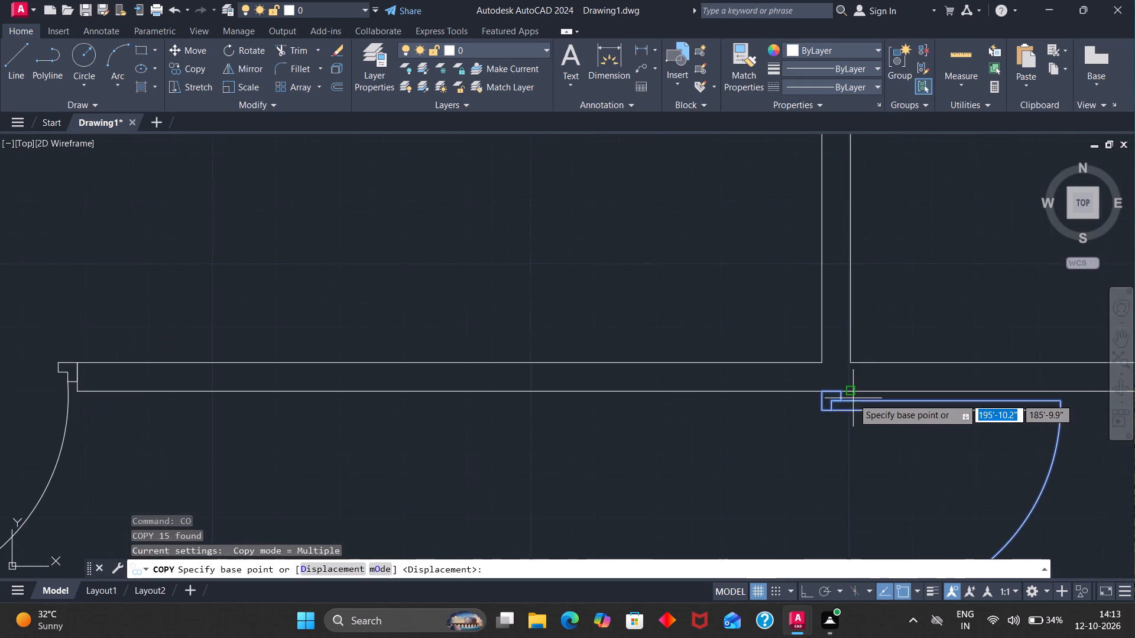
pyautogui.click(823, 393)
pyautogui.scroll(-3, 827, 342)
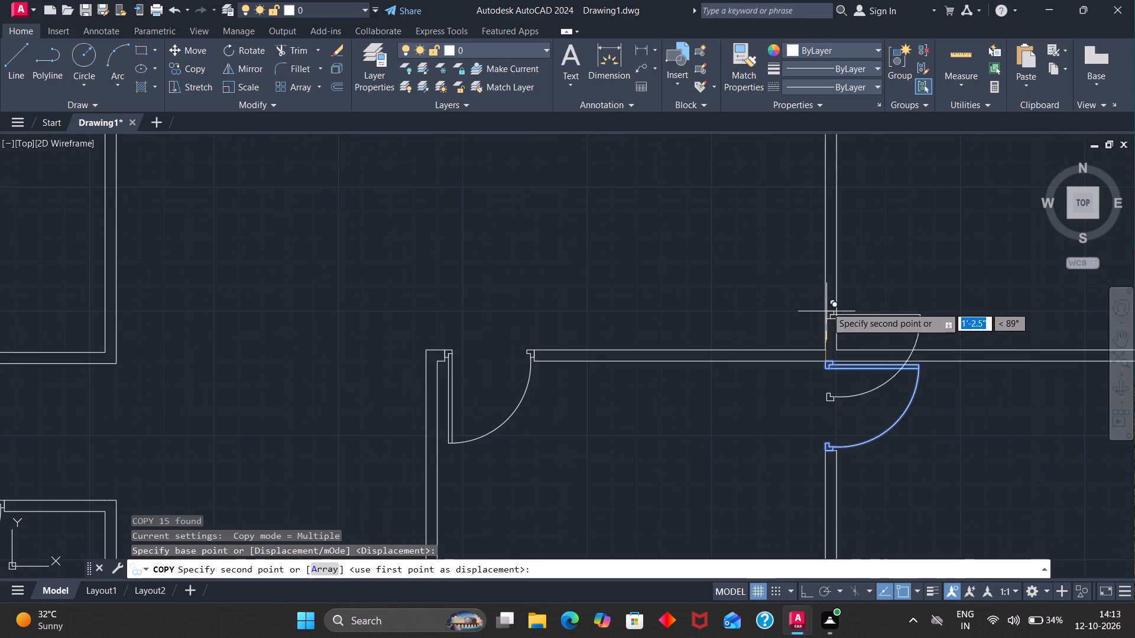
pyautogui.scroll(-3, 826, 287)
pyautogui.scroll(2, 822, 210)
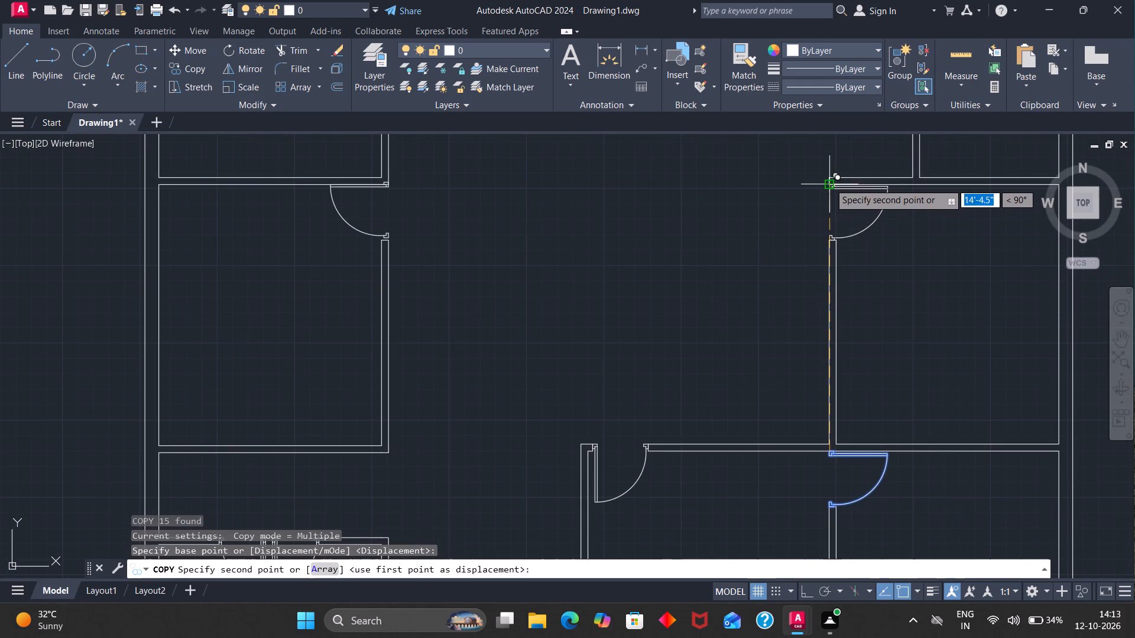
pyautogui.click(829, 183)
pyautogui.press('Escape')
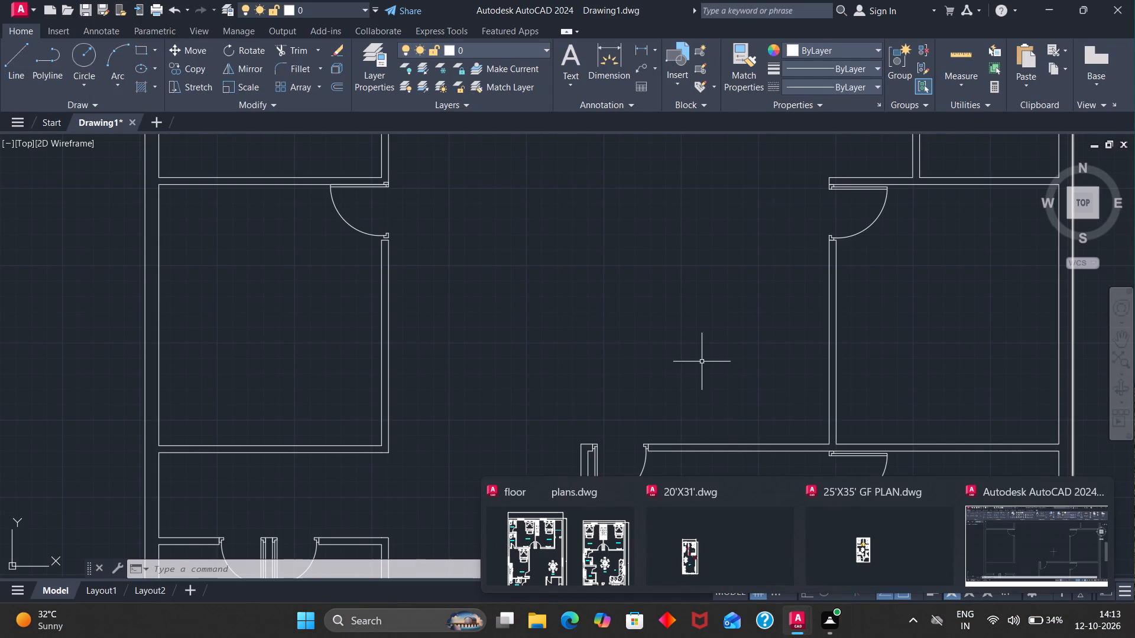
# Insert the recent KITCHEN PLATFORM block in the right-side room directly above the bottom-right room.
pyautogui.click(699, 358)
pyautogui.scroll(-4, 699, 358)
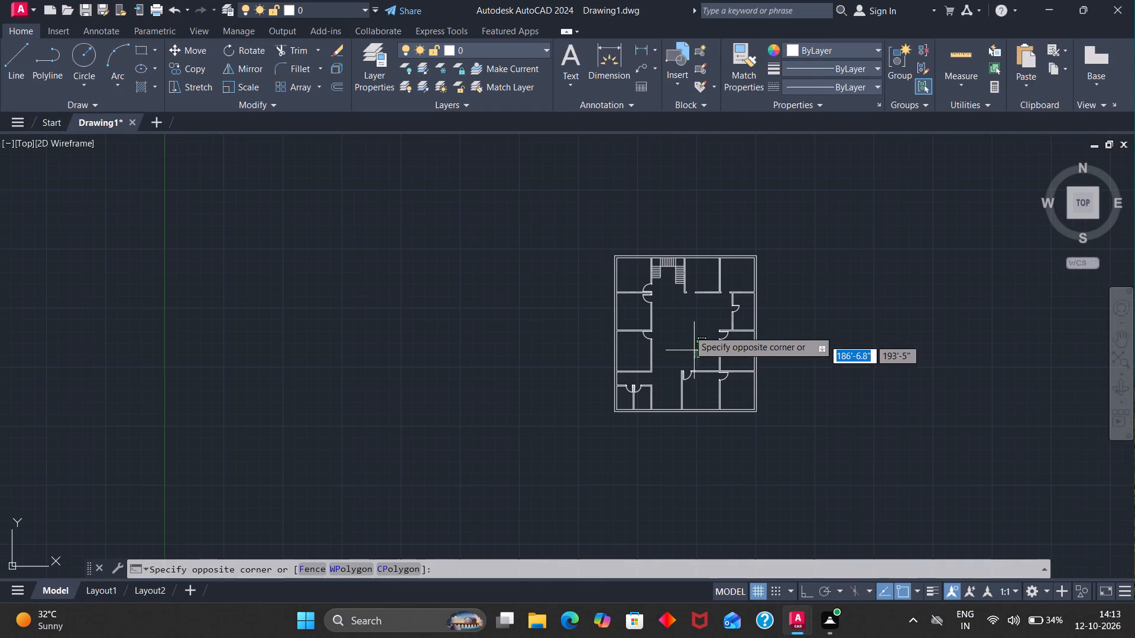
pyautogui.scroll(2, 686, 312)
pyautogui.scroll(-1, 686, 312)
pyautogui.press('Escape')
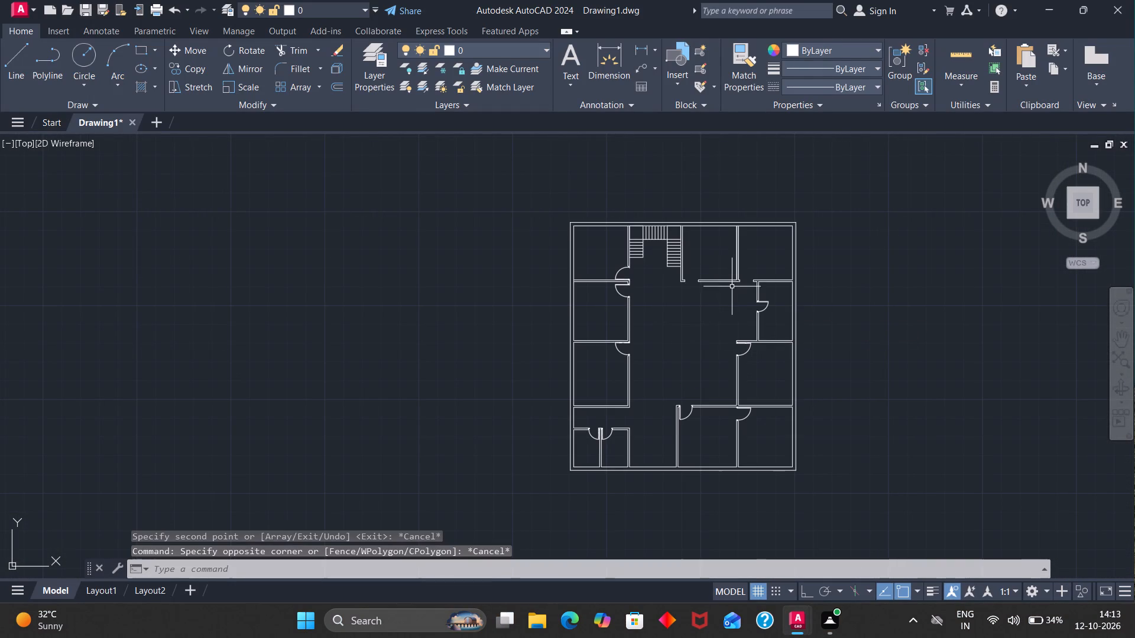
pyautogui.press('i')
pyautogui.press('Return')
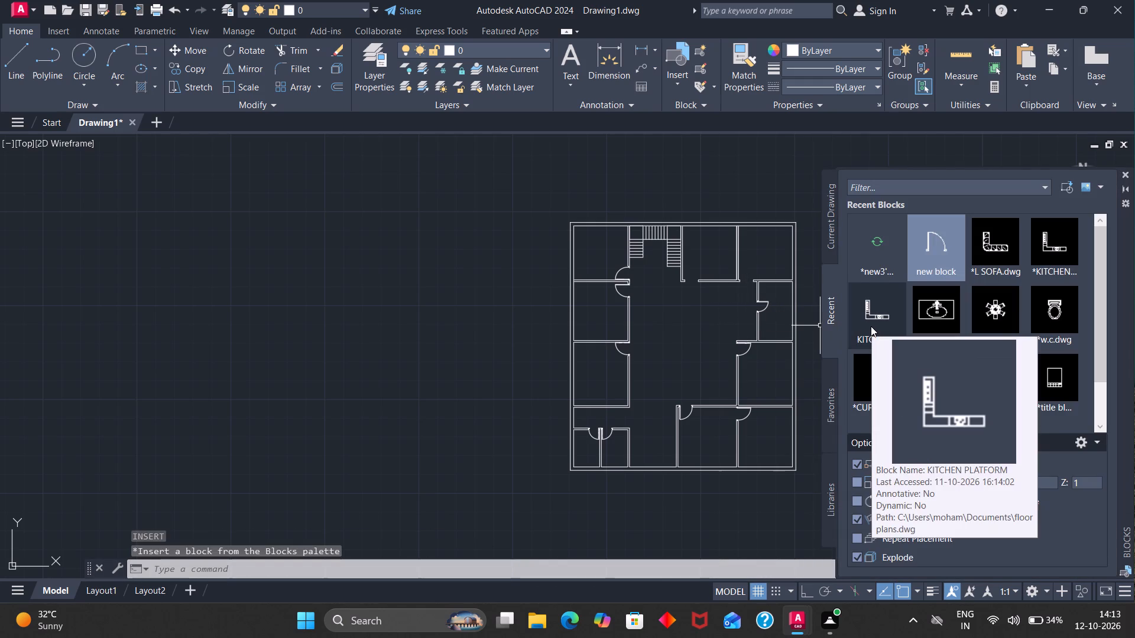
pyautogui.click(871, 326)
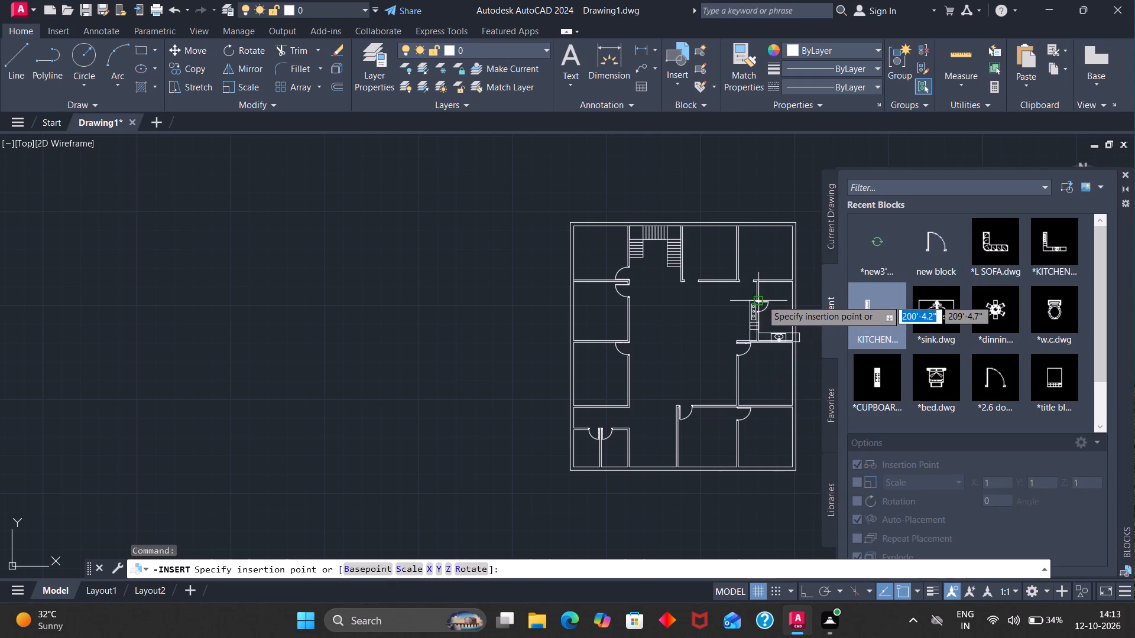
pyautogui.click(762, 354)
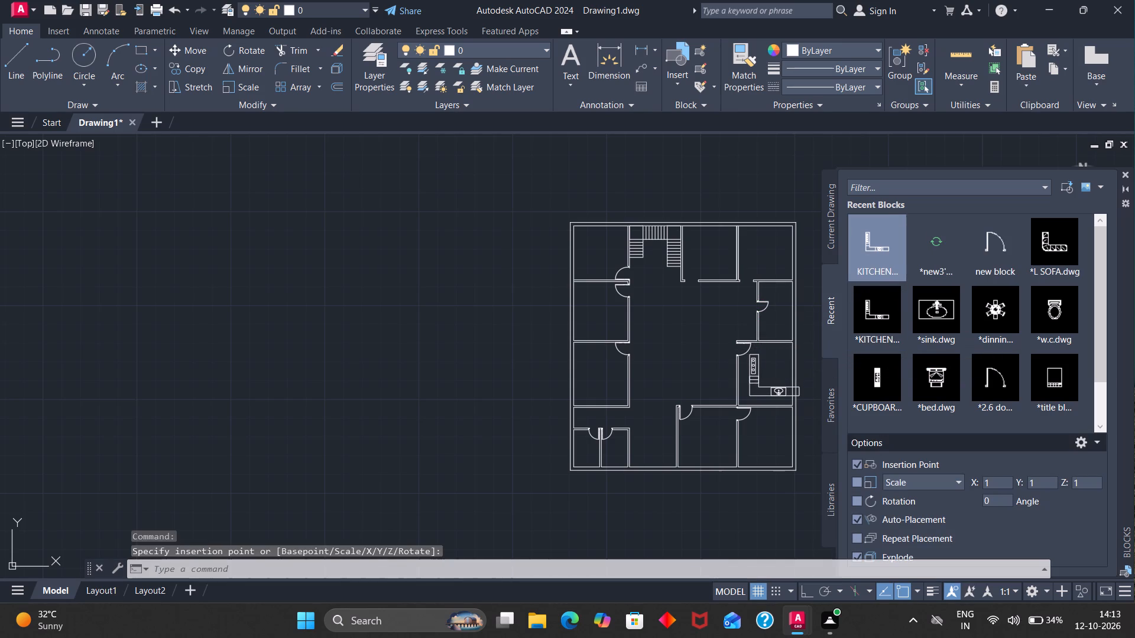
# Insert the recent dining table block in the hall beside the narrow right-side room, and the bed block below it in the hall.
pyautogui.click(1009, 301)
pyautogui.click(721, 316)
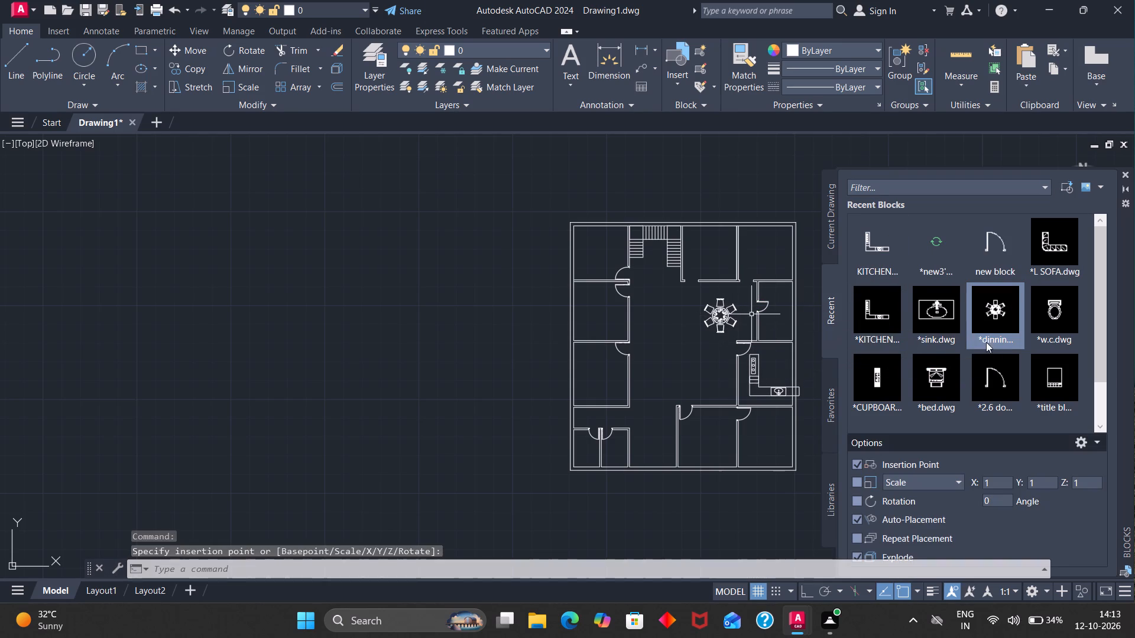
pyautogui.click(954, 372)
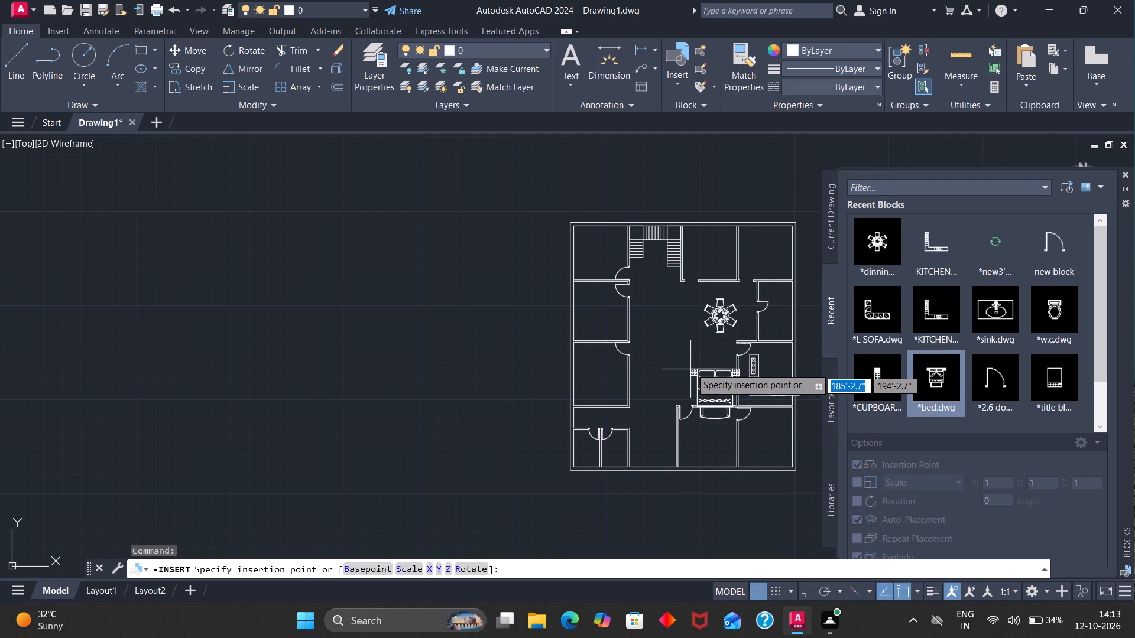
pyautogui.click(663, 347)
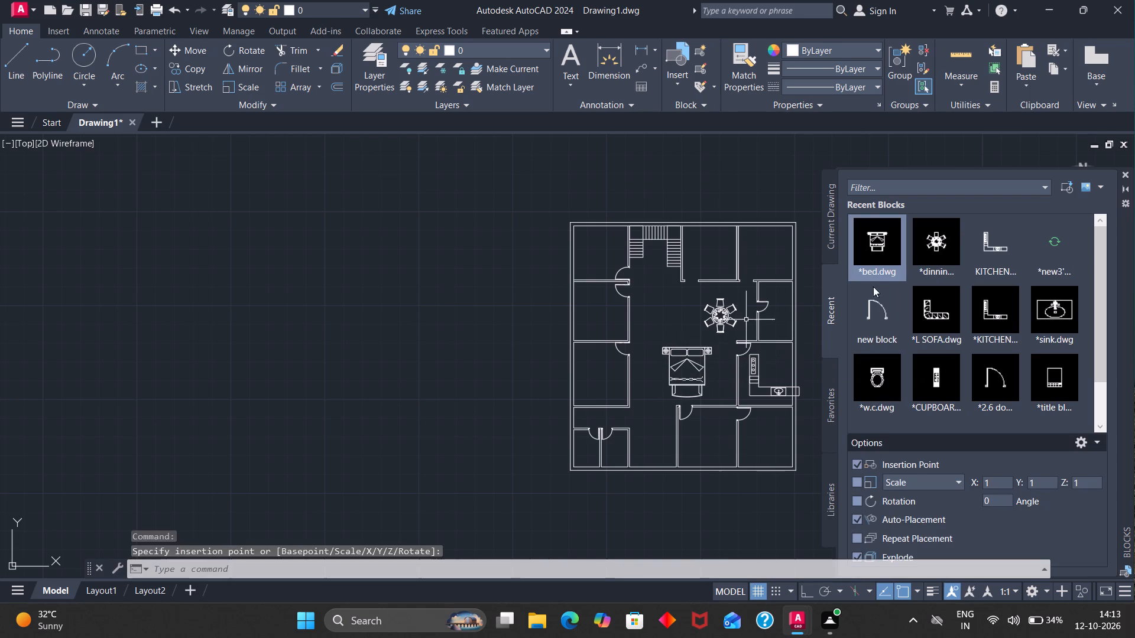
# Insert the recent sink block in the bottom-middle room and the w.c. block in the bottom-right room.
pyautogui.click(1059, 307)
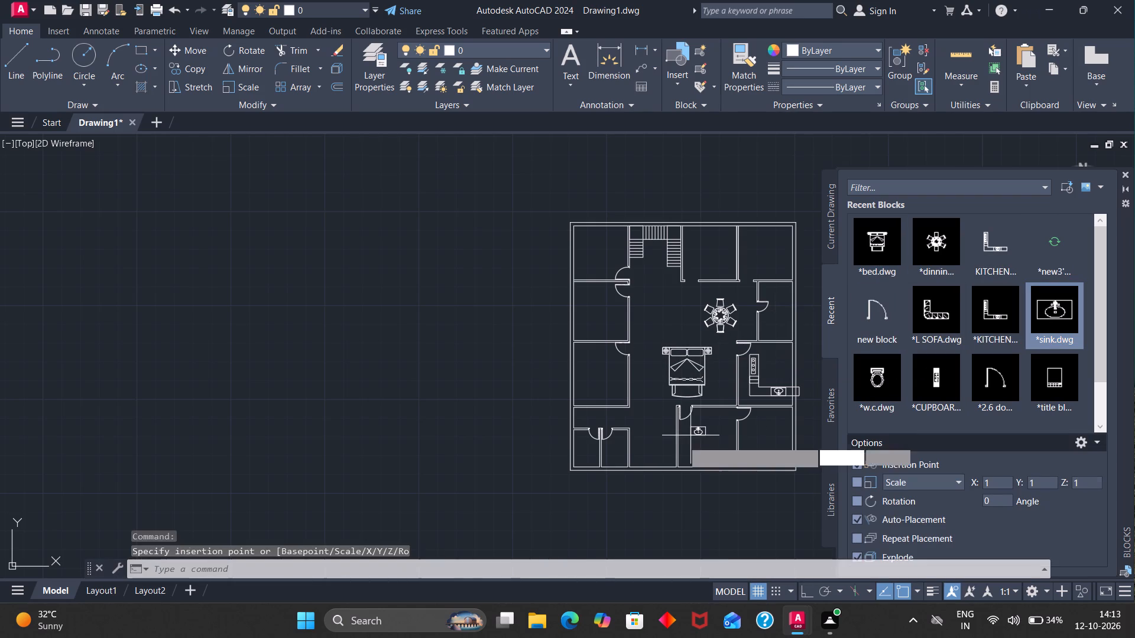
pyautogui.click(692, 445)
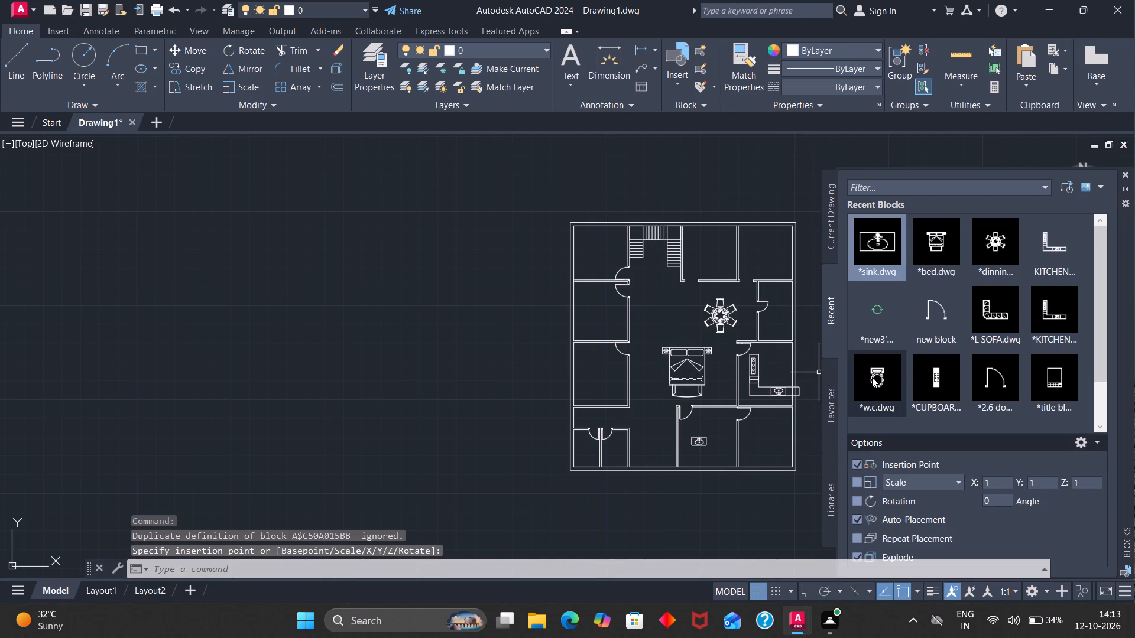
pyautogui.click(873, 377)
pyautogui.click(766, 438)
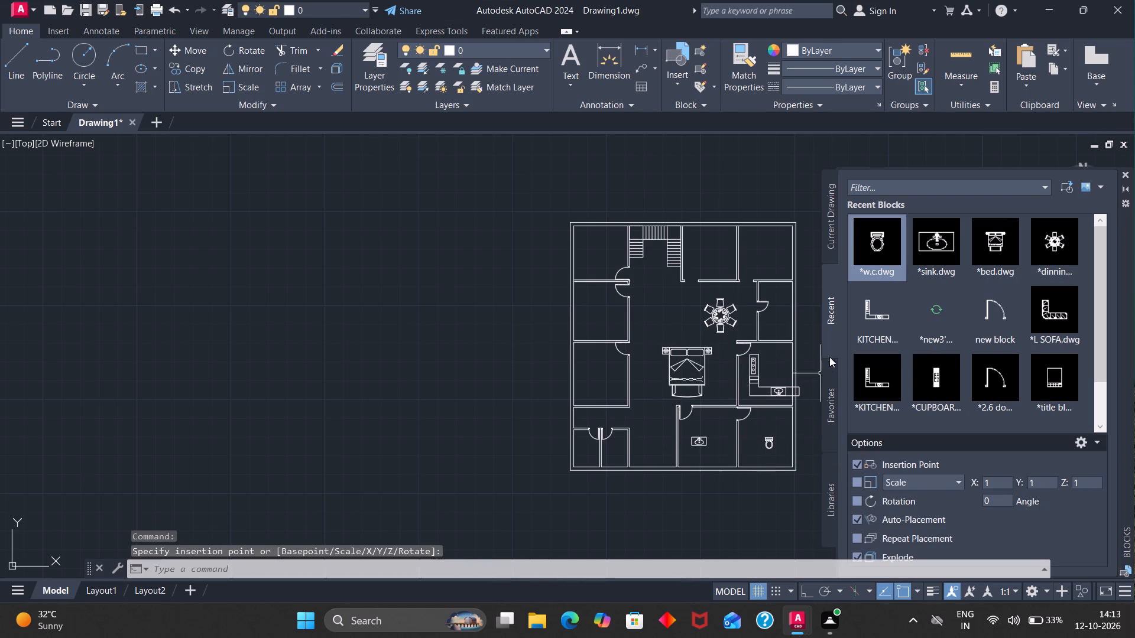
# Insert the recent cupboard block outside the plan, below its bottom wall, and close the block library.
pyautogui.click(931, 376)
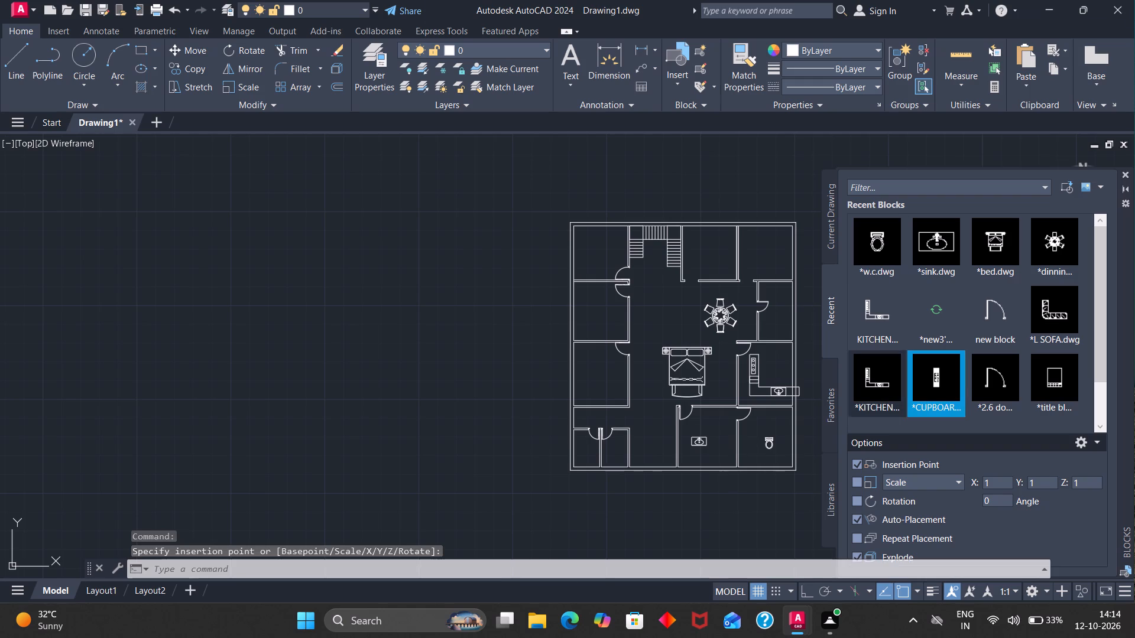
pyautogui.click(684, 493)
pyautogui.scroll(-2, 932, 395)
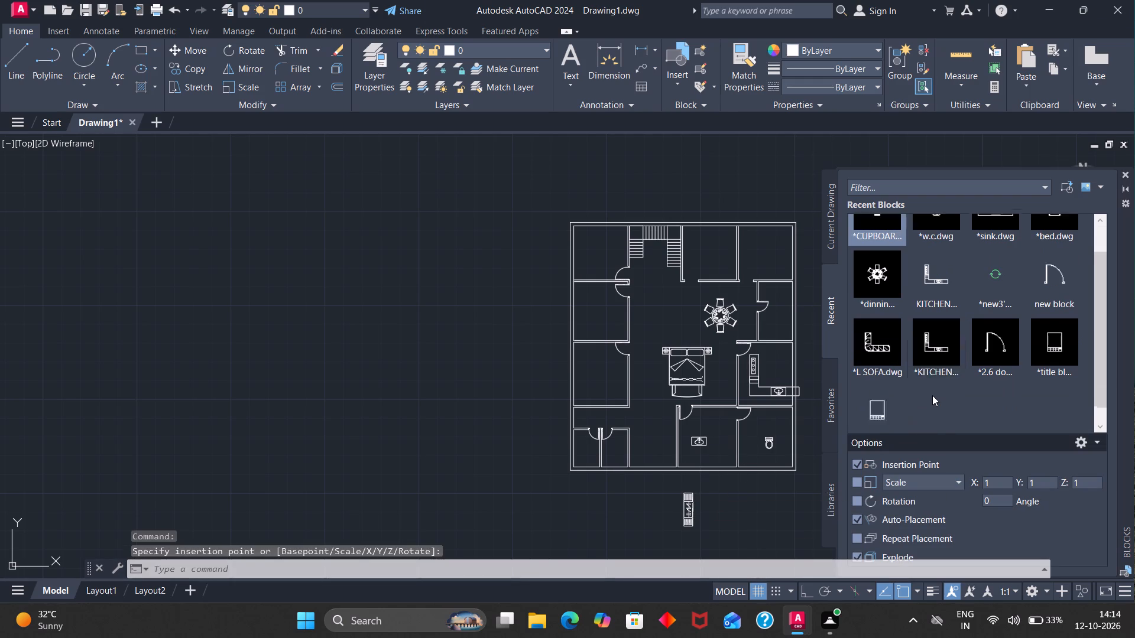
pyautogui.scroll(2, 903, 370)
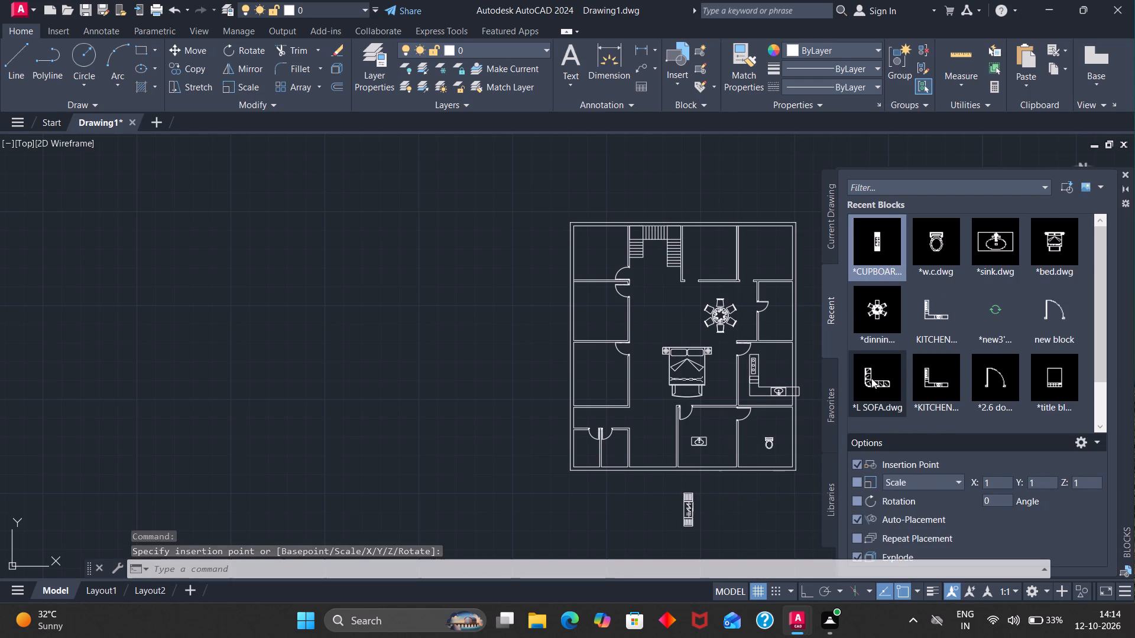
pyautogui.scroll(3, 871, 378)
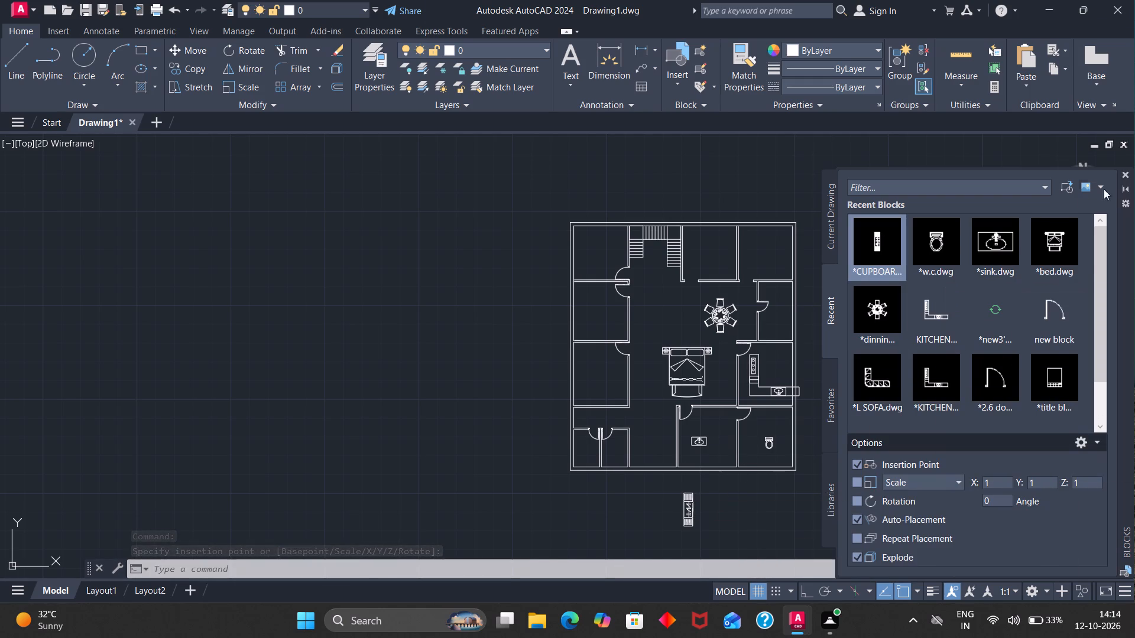
pyautogui.click(1130, 171)
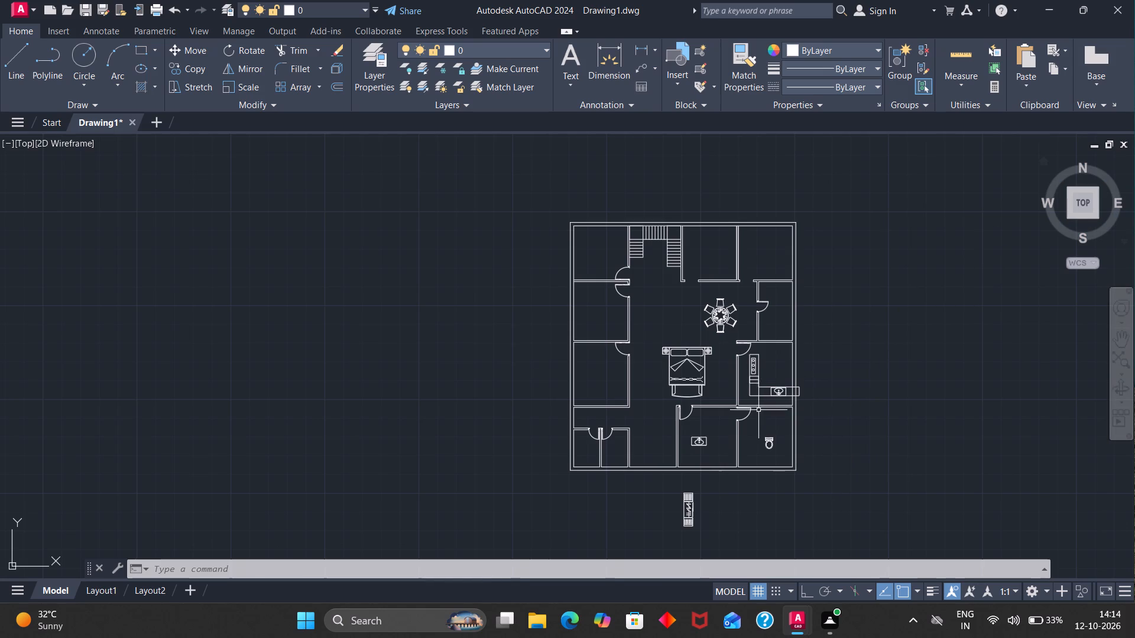
# Select all parts of the kitchen platform, including the stove and sink, and combine them into one group.
pyautogui.click(765, 395)
pyautogui.scroll(3, 771, 386)
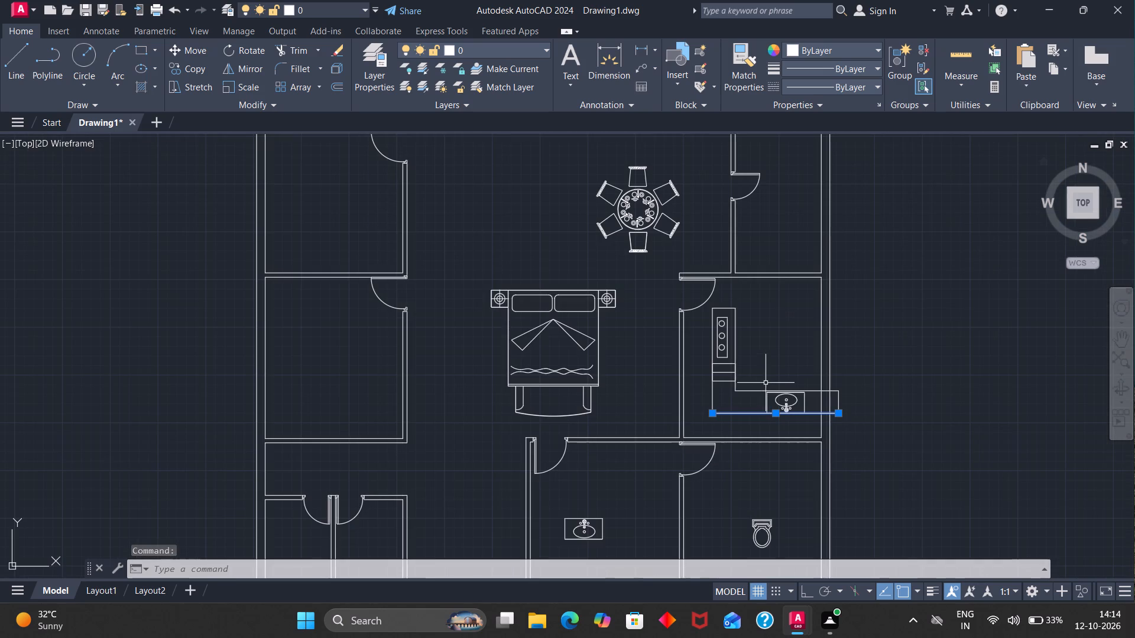
pyautogui.moveTo(744, 305); pyautogui.dragTo(711, 414)
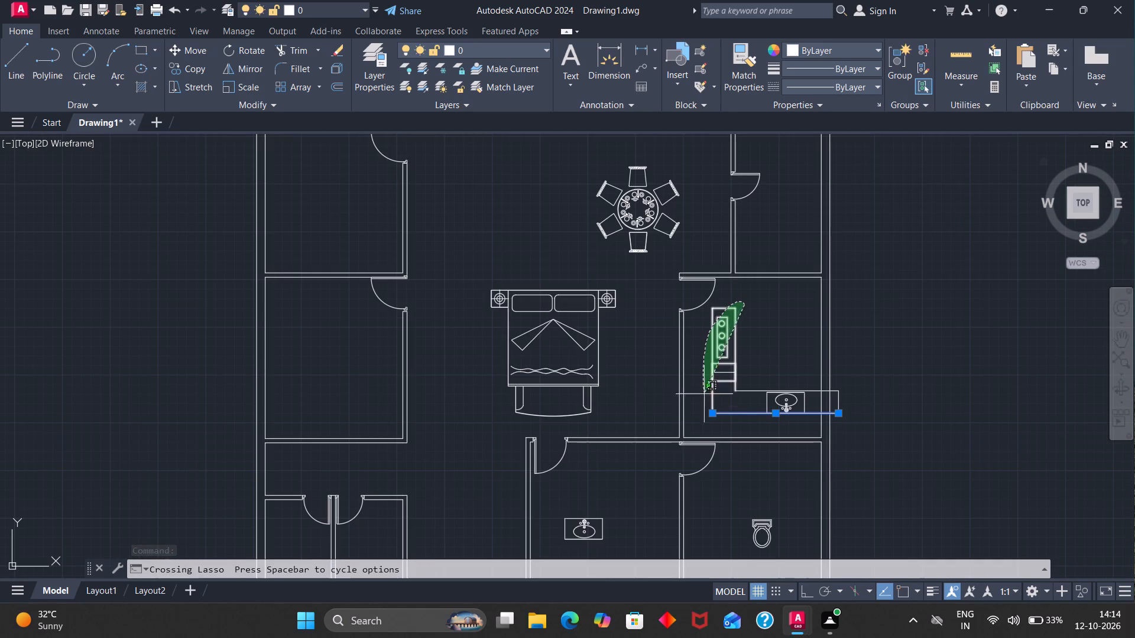
pyautogui.moveTo(711, 414); pyautogui.dragTo(816, 399)
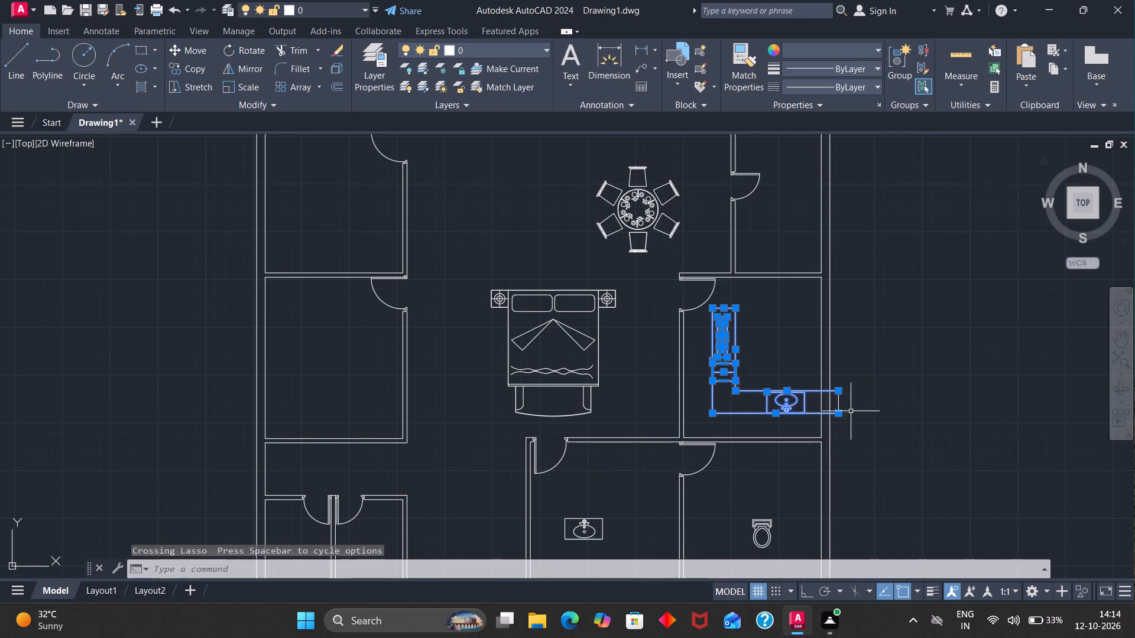
pyautogui.click(838, 401)
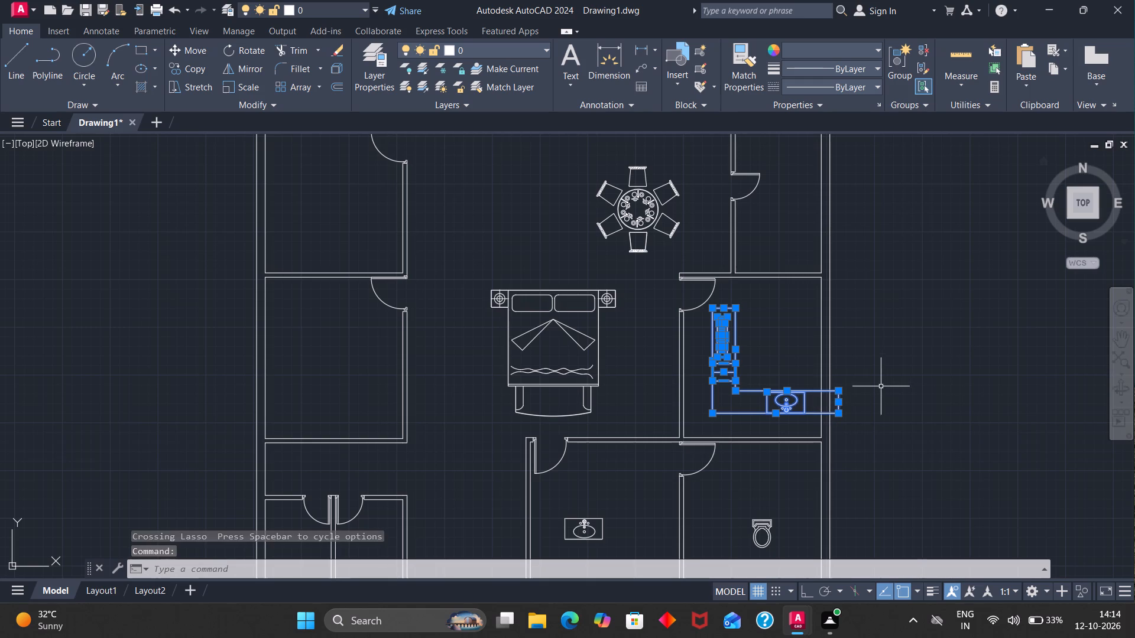
pyautogui.press('g')
pyautogui.press('Return')
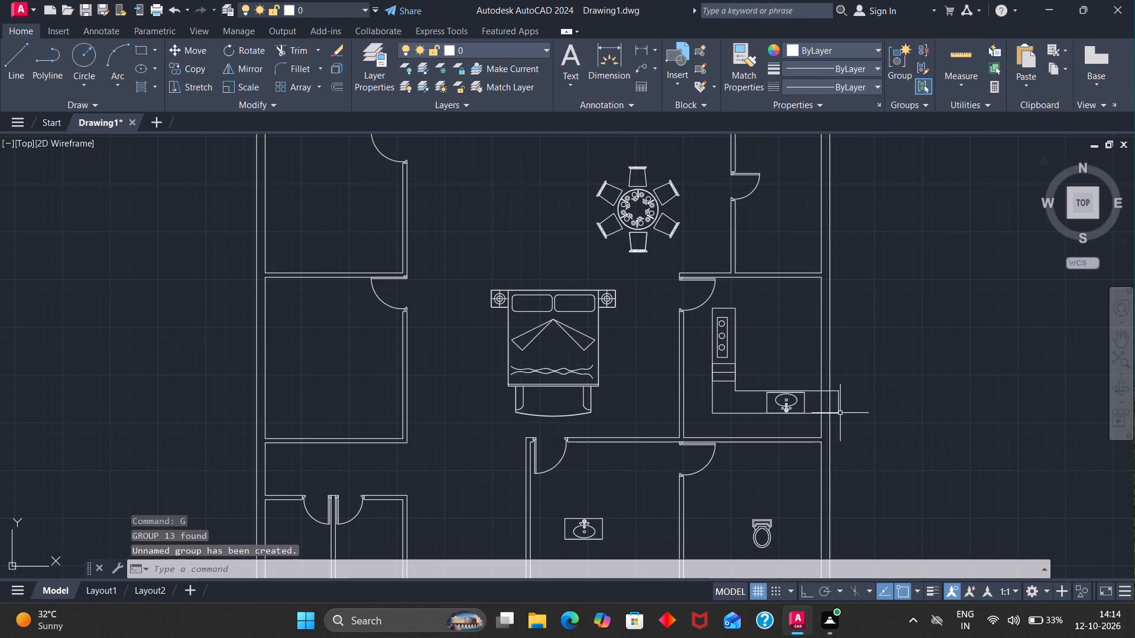
# Rotate the kitchen platform group a quarter turn counterclockwise about its lower-right corner.
pyautogui.click(839, 414)
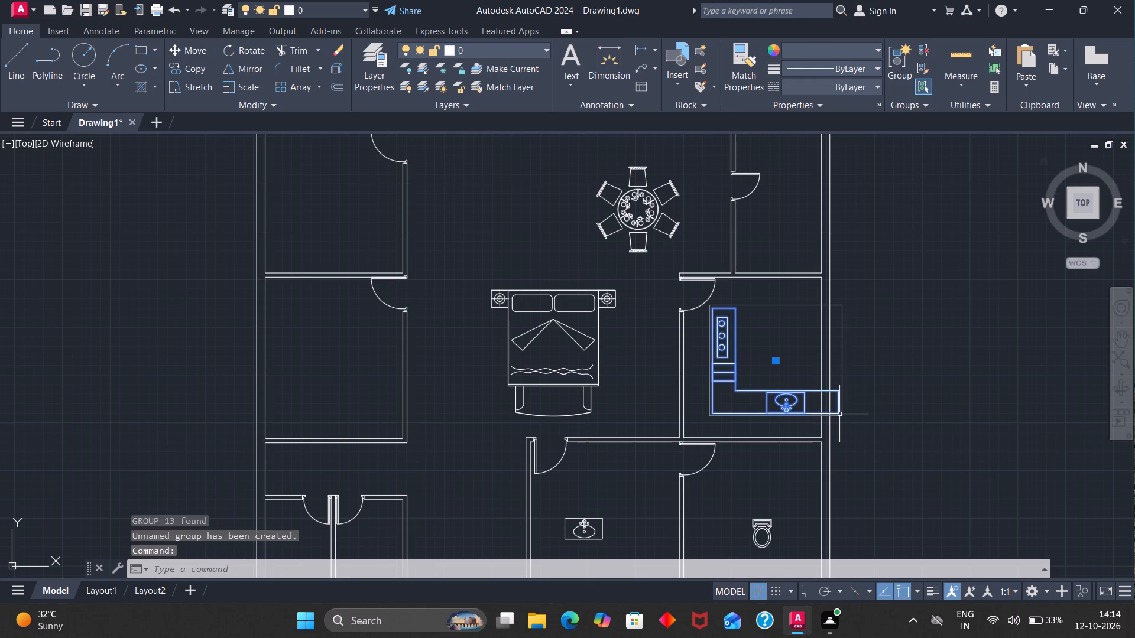
pyautogui.press('r')
pyautogui.press('o')
pyautogui.press('Return')
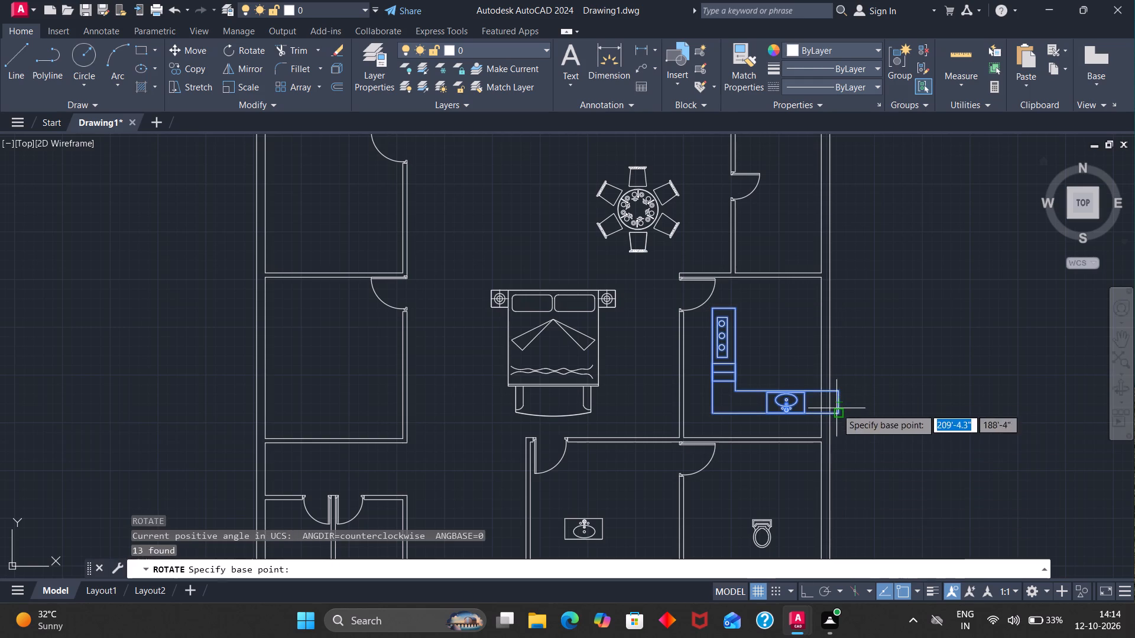
pyautogui.click(836, 408)
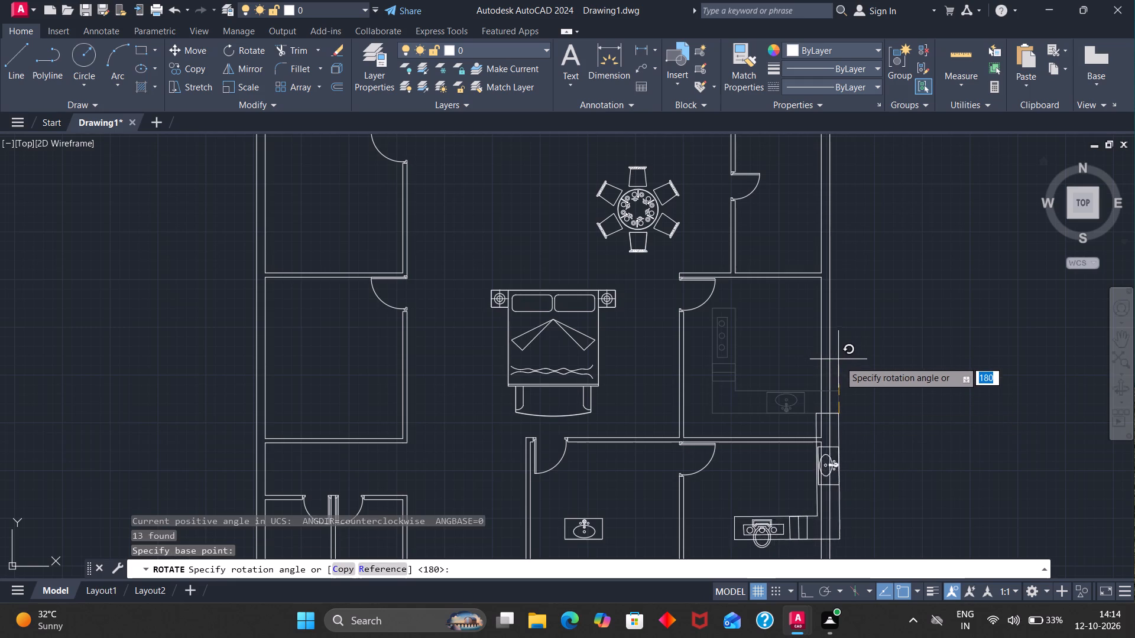
pyautogui.click(841, 395)
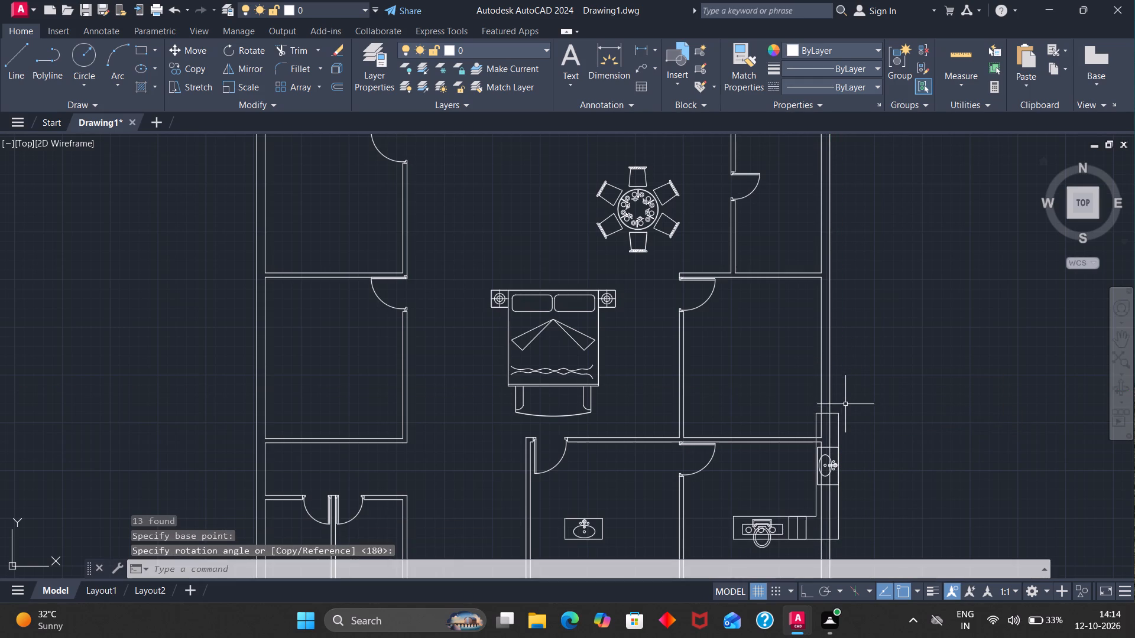
# Move the kitchen platform group by its upper-right corner to the top-right inner corner of the narrow right-side room.
pyautogui.click(840, 414)
pyautogui.press('m')
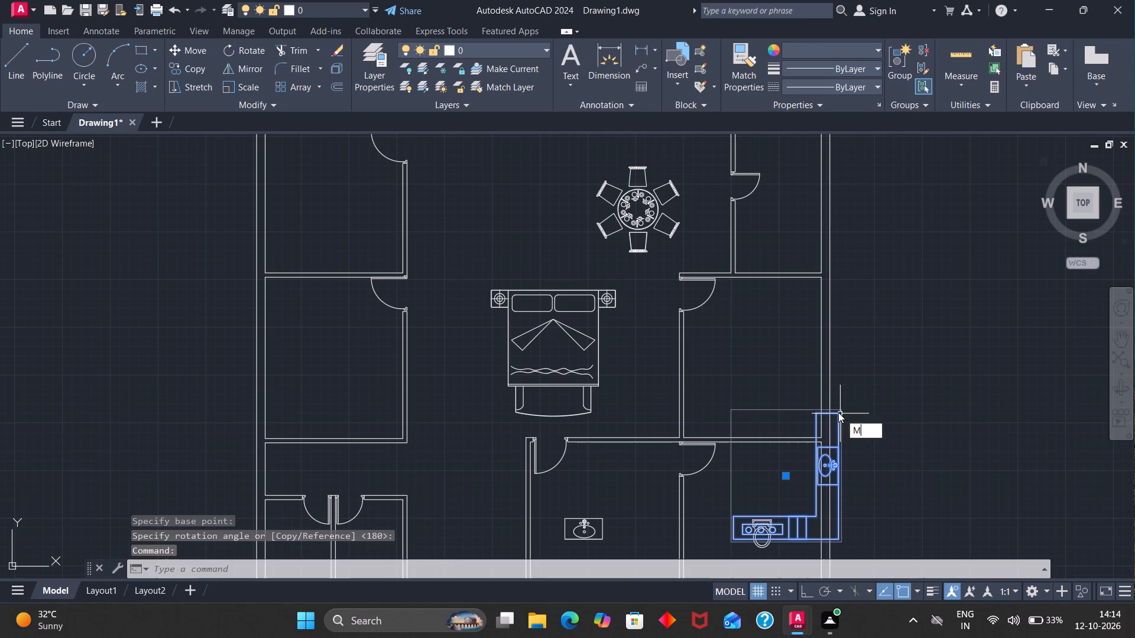
pyautogui.press('Return')
pyautogui.click(836, 415)
pyautogui.scroll(-4, 831, 372)
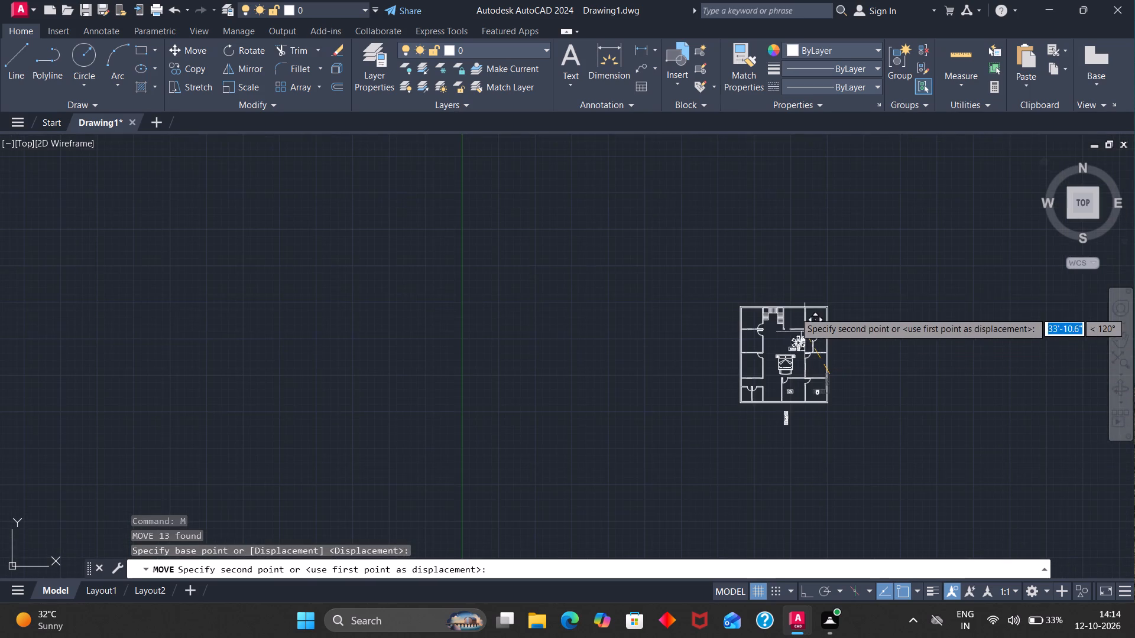
pyautogui.scroll(3, 825, 331)
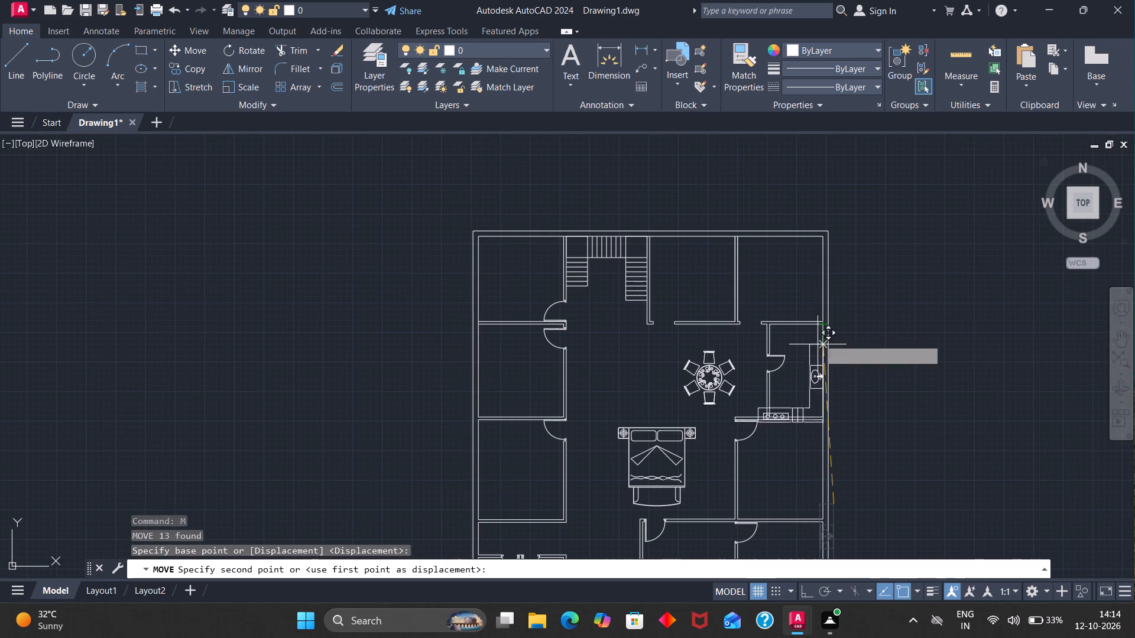
pyautogui.scroll(3, 819, 331)
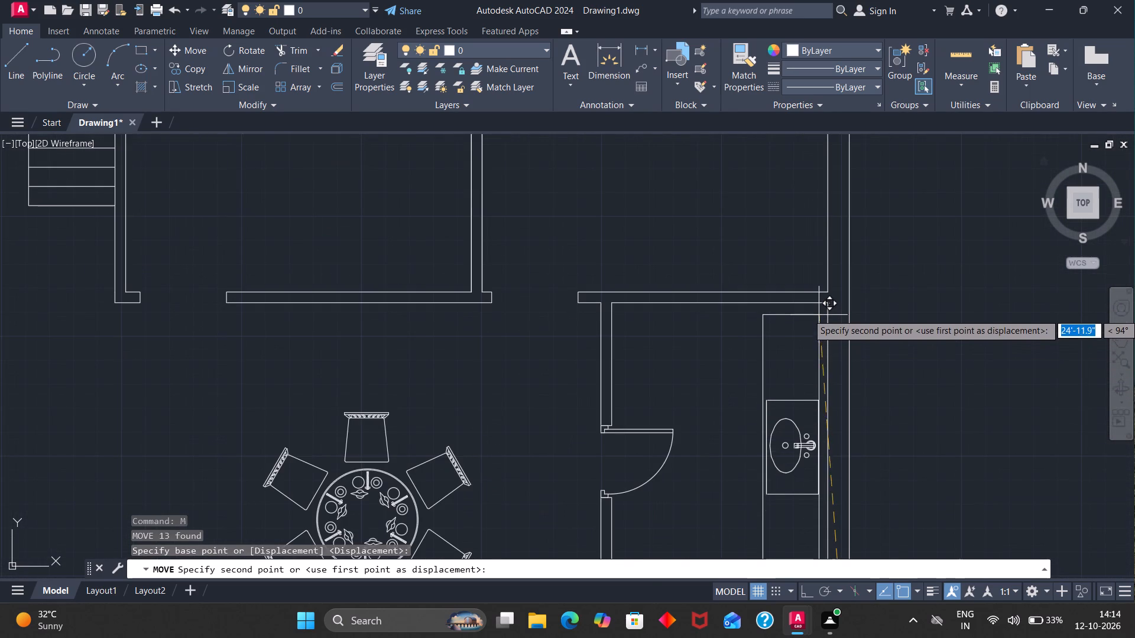
pyautogui.click(826, 304)
# Scale the kitchen platform group down about its lower-left corner so it can fit the narrow right-side room.
pyautogui.scroll(-3, 826, 304)
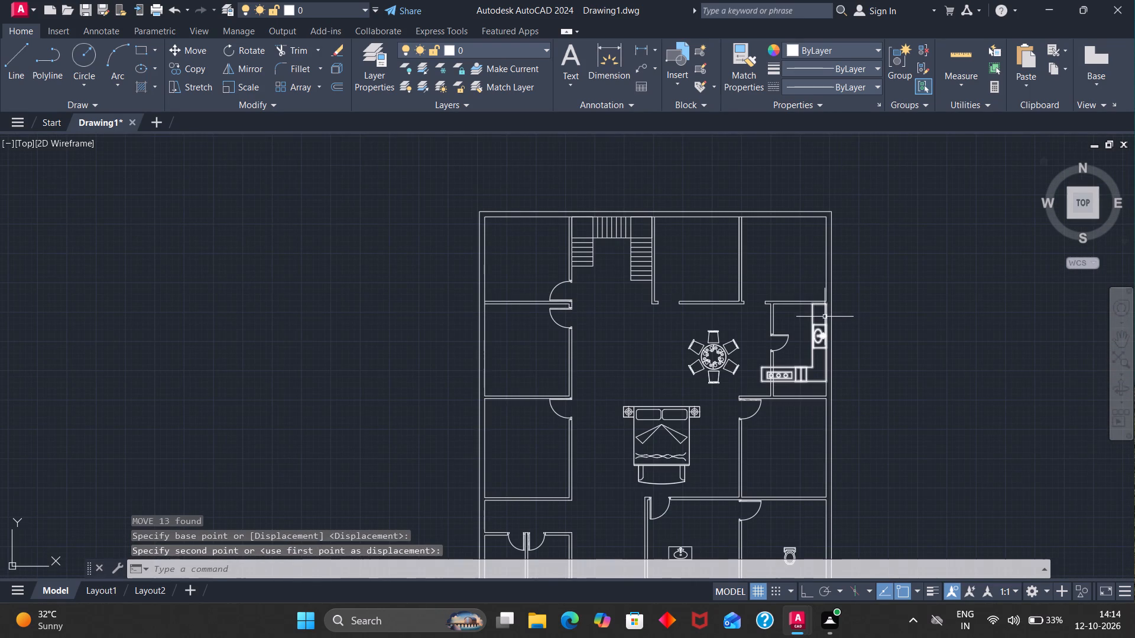
pyautogui.click(770, 380)
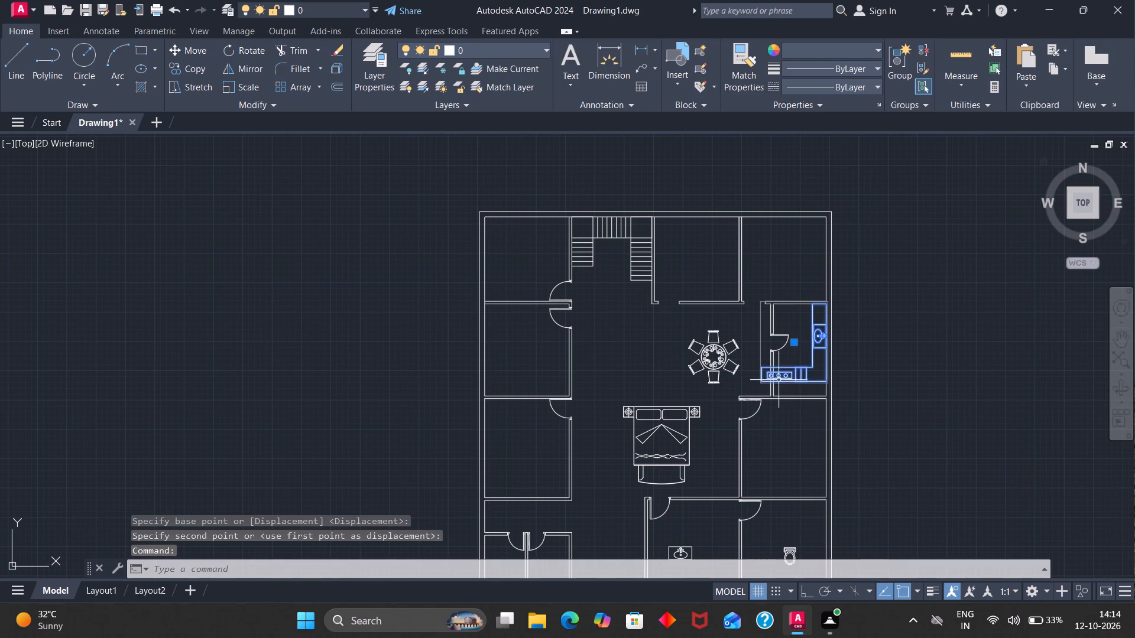
pyautogui.write('SC')
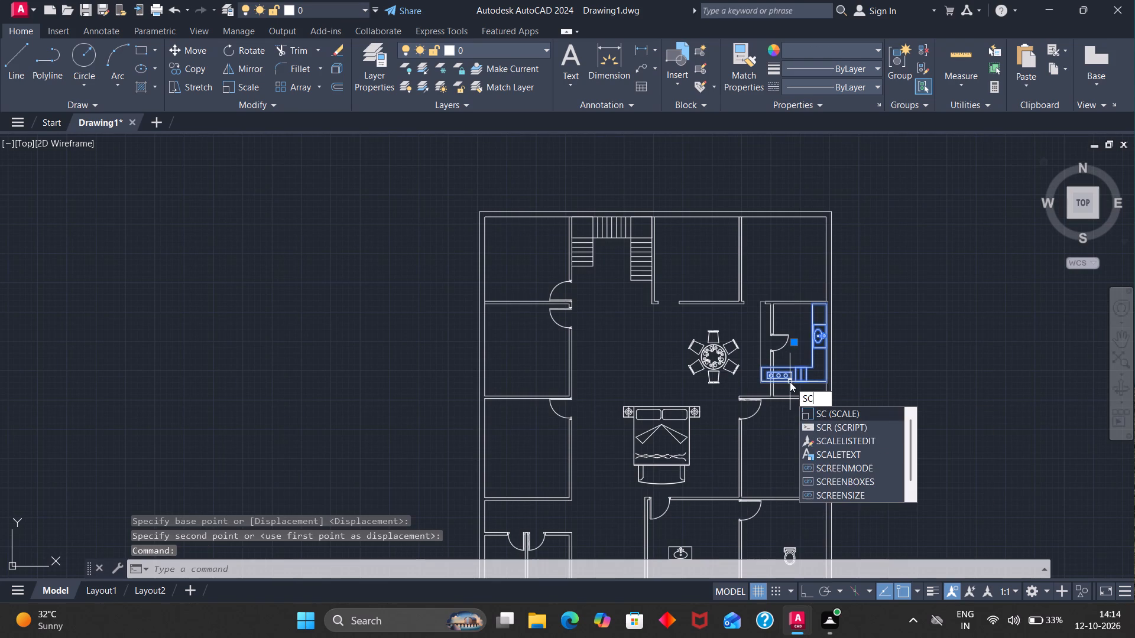
pyautogui.press('Return')
pyautogui.click(762, 377)
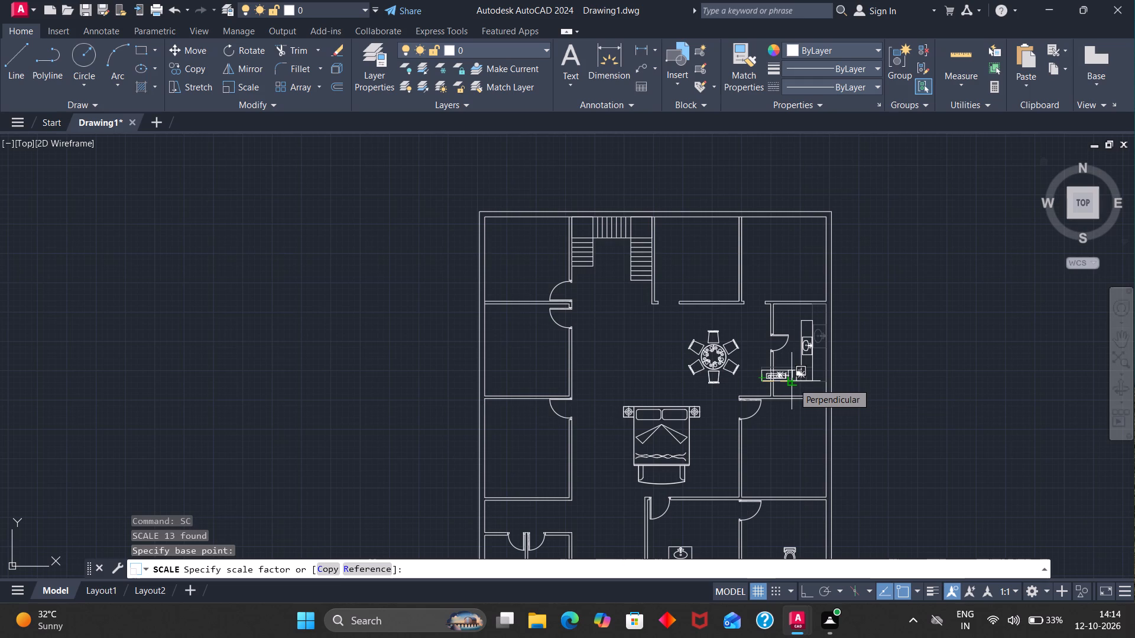
pyautogui.click(793, 383)
# Move the reduced kitchen platform group by its lower-right corner into the bottom-right inner corner of the narrow right-side room.
pyautogui.click(806, 380)
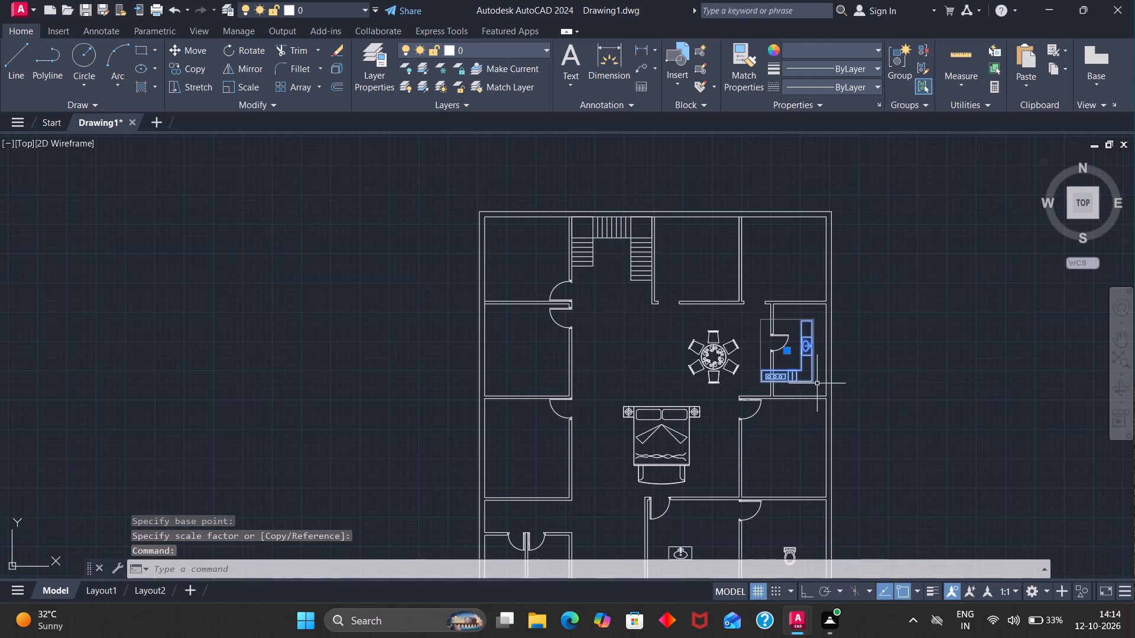
pyautogui.press('m')
pyautogui.press('Return')
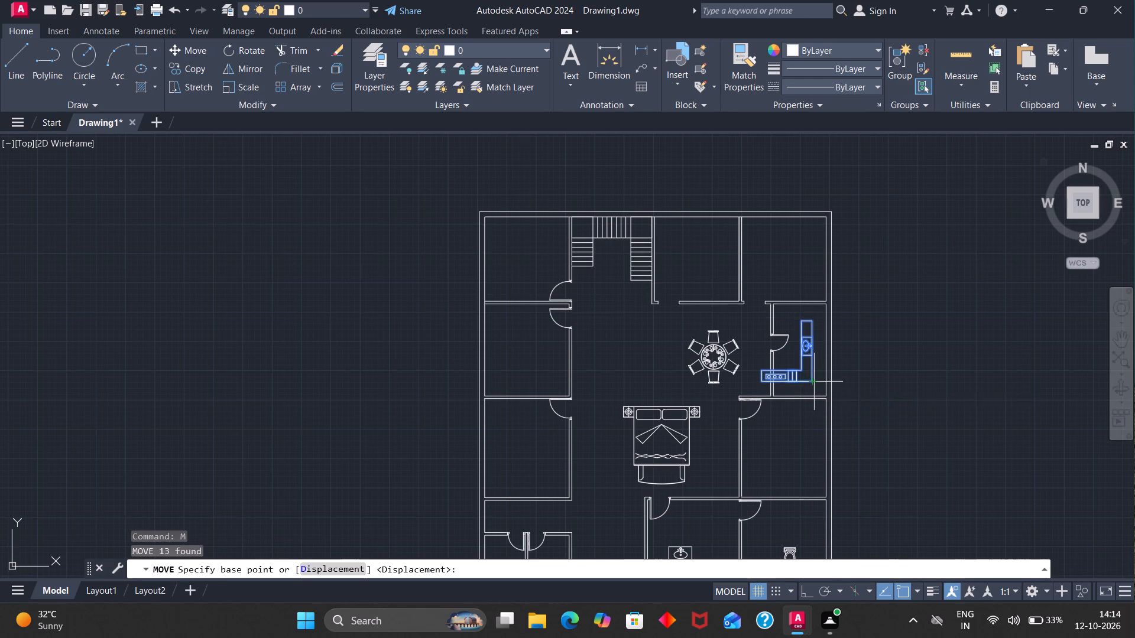
pyautogui.click(813, 381)
pyautogui.click(823, 392)
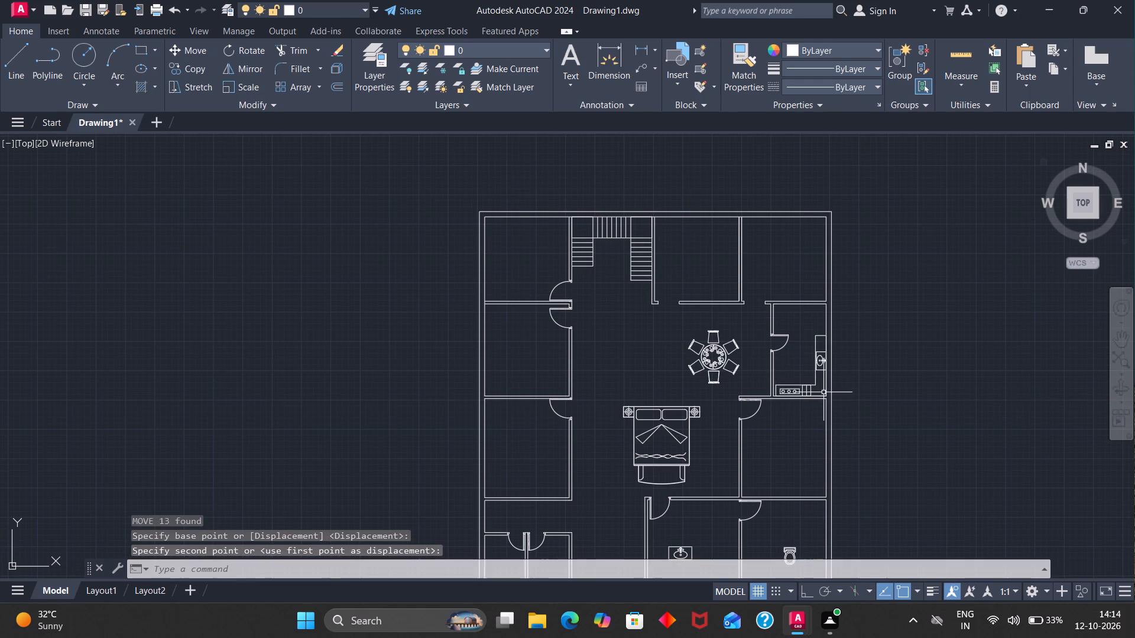
# Scale the bed block in the hall down about a point at its lower-left foot end.
pyautogui.scroll(2, 823, 392)
pyautogui.scroll(-3, 823, 392)
pyautogui.scroll(4, 823, 392)
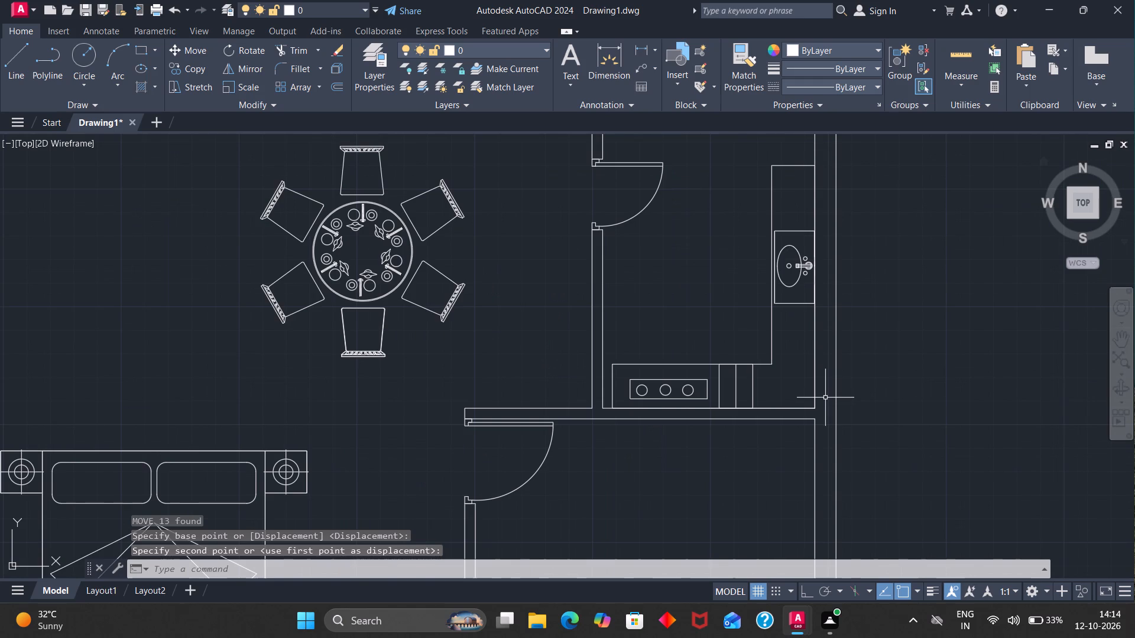
pyautogui.scroll(-2, 825, 398)
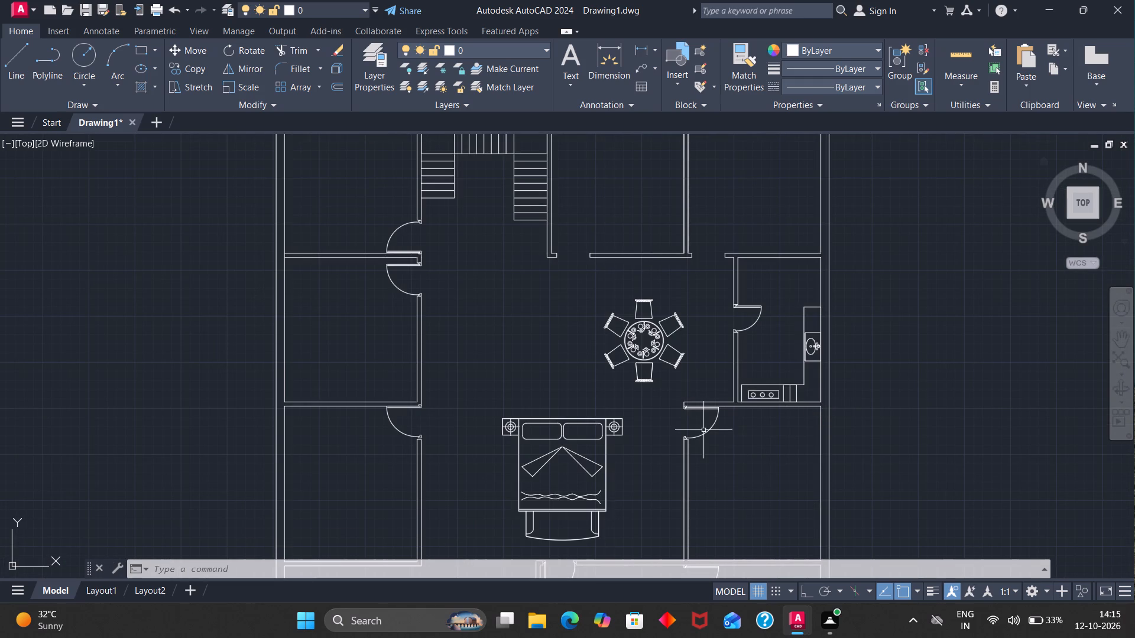
pyautogui.scroll(-1, 699, 429)
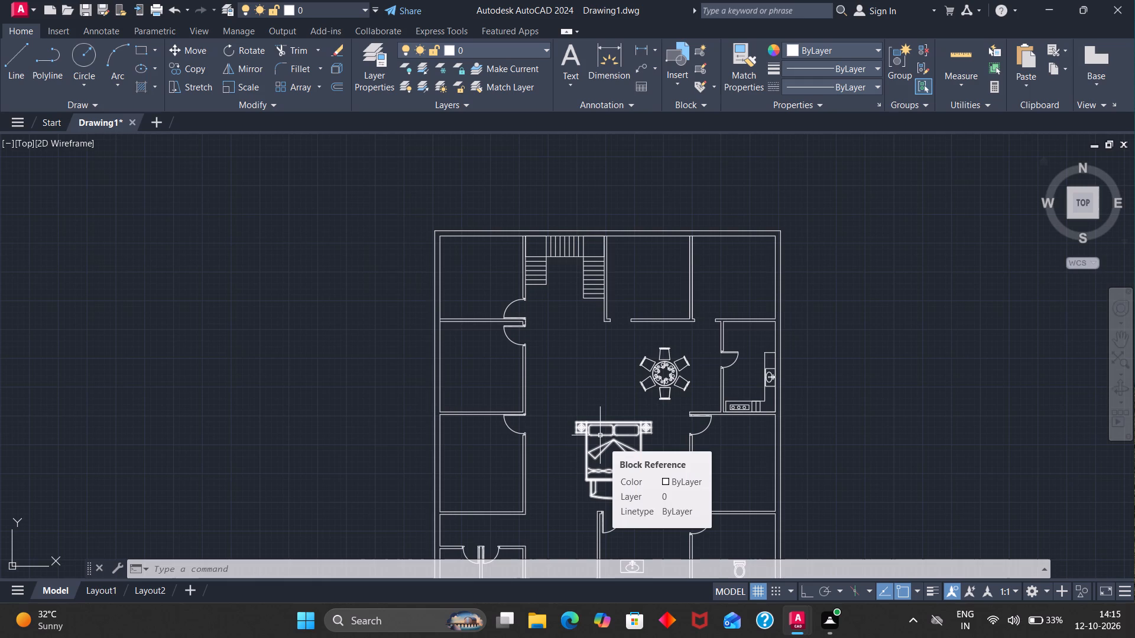
pyautogui.click(592, 454)
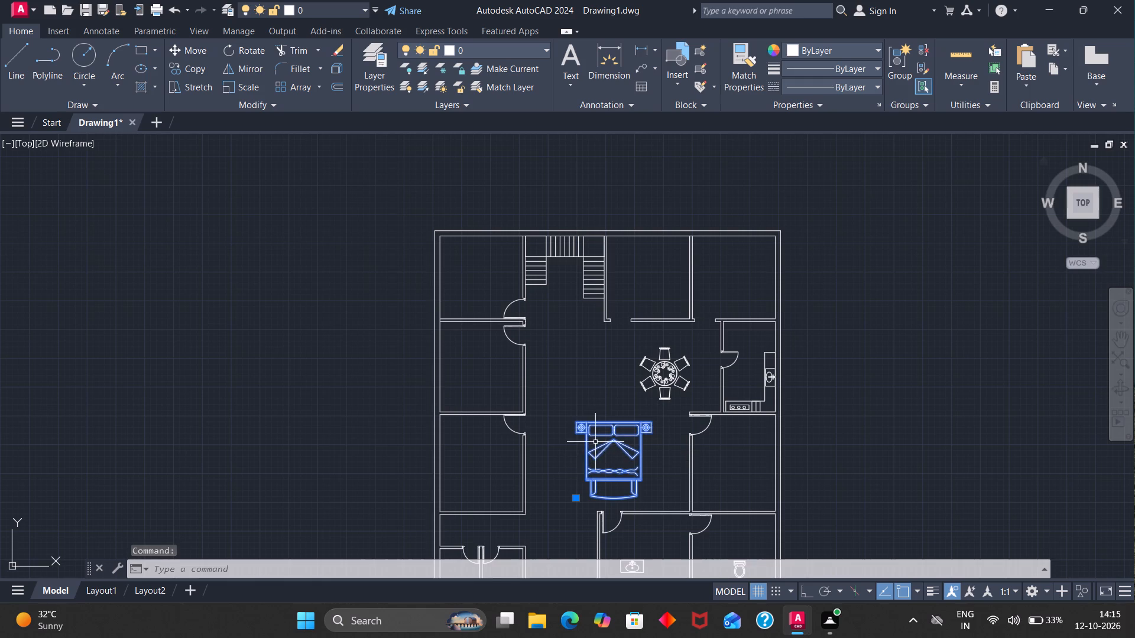
pyautogui.press('s')
pyautogui.press('c')
pyautogui.press('Return')
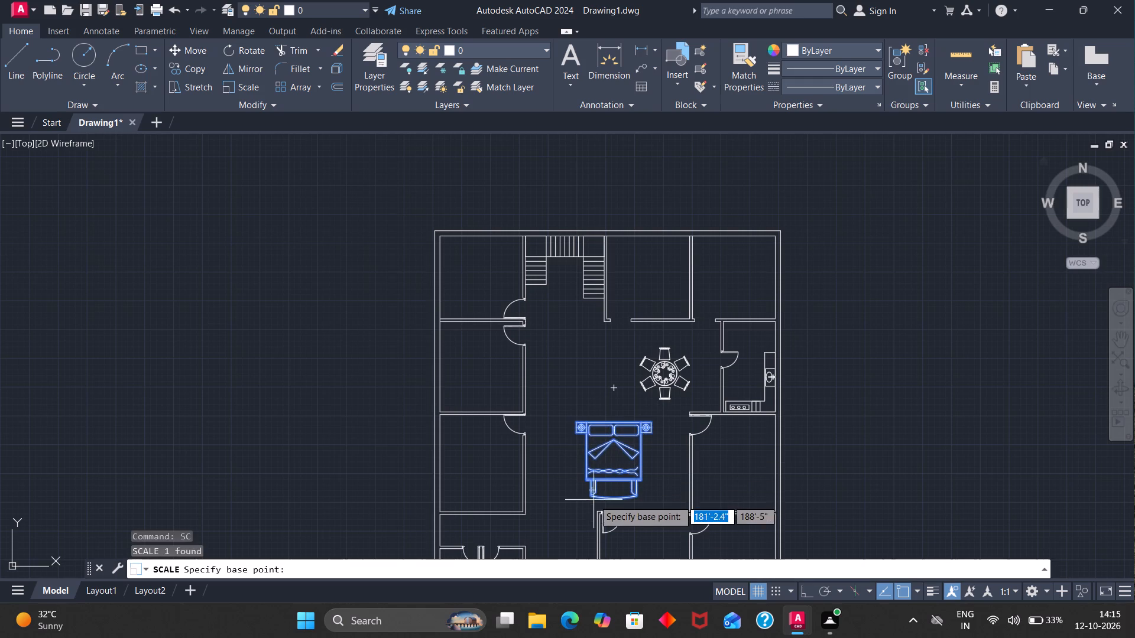
pyautogui.click(592, 496)
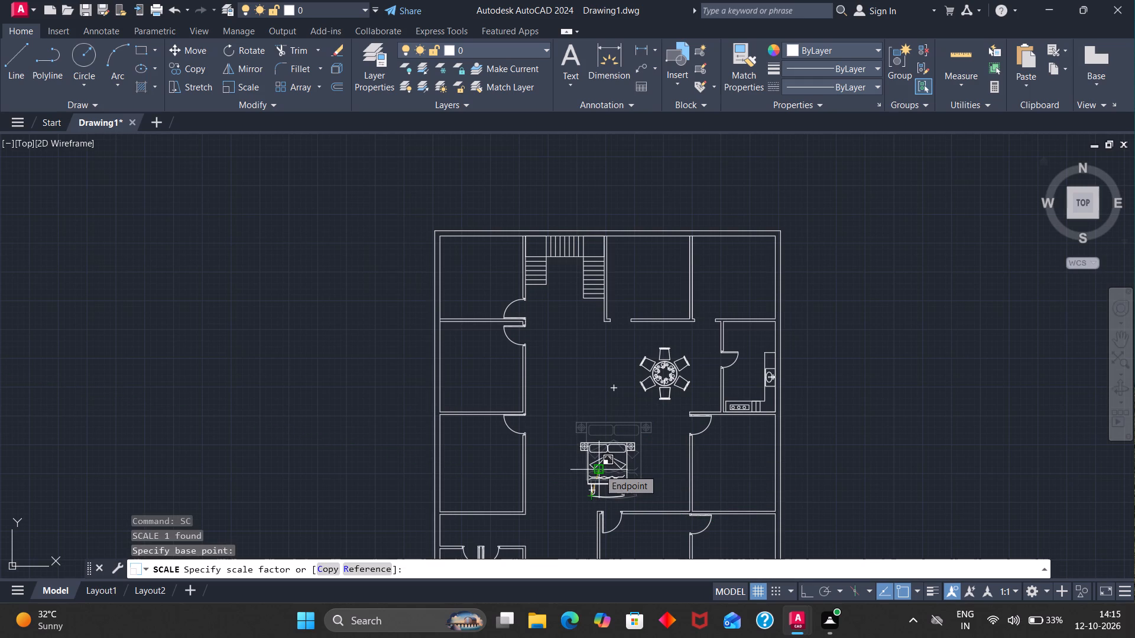
pyautogui.click(599, 469)
# Move the bed block by its upper-left corner to the upper-left inner corner of the plan's top-left room.
pyautogui.click(582, 445)
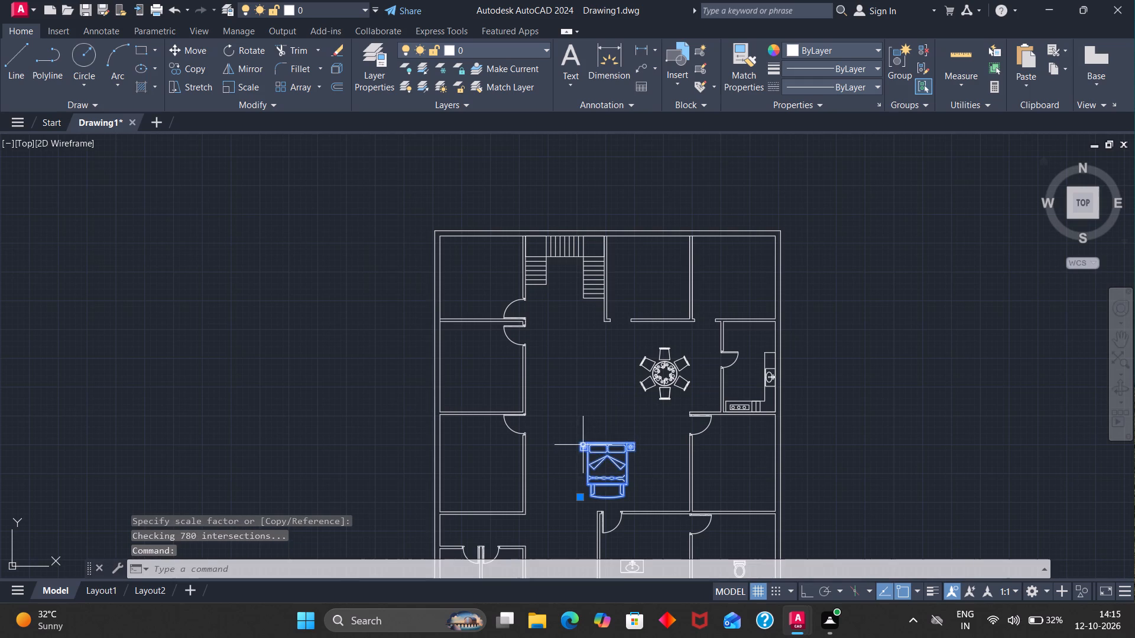
pyautogui.press('m')
pyautogui.press('Return')
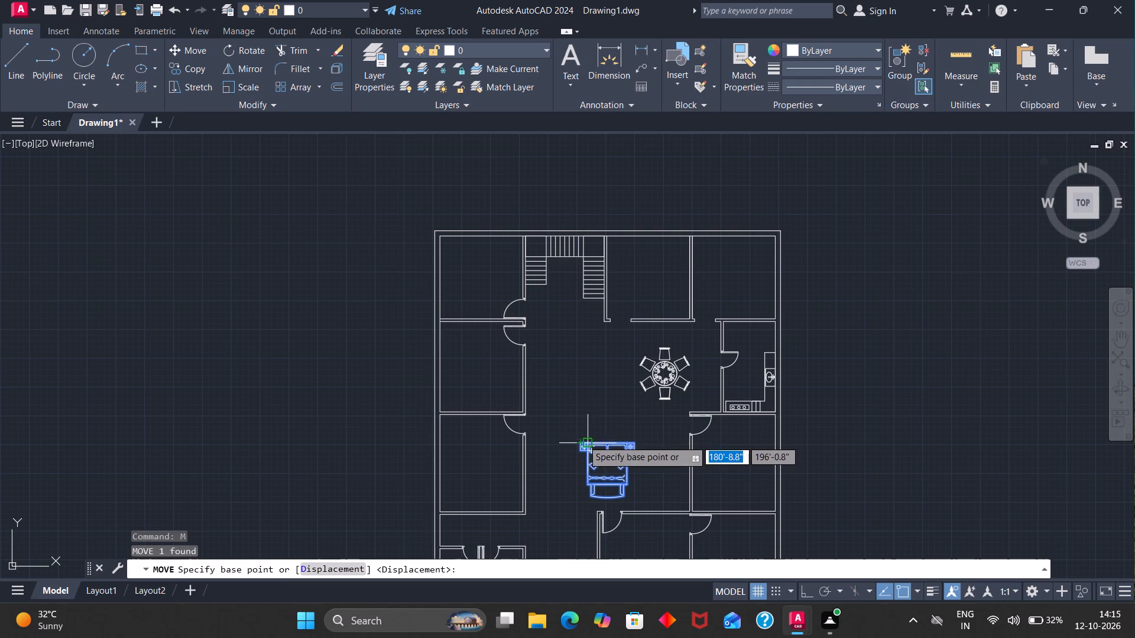
pyautogui.click(580, 441)
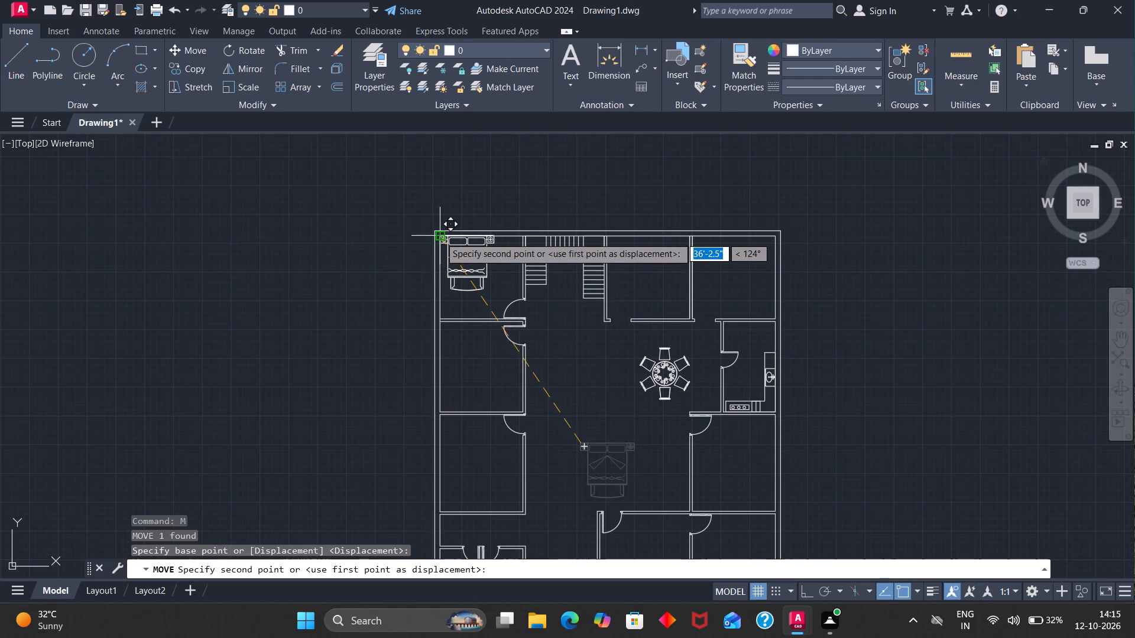
pyautogui.click(440, 237)
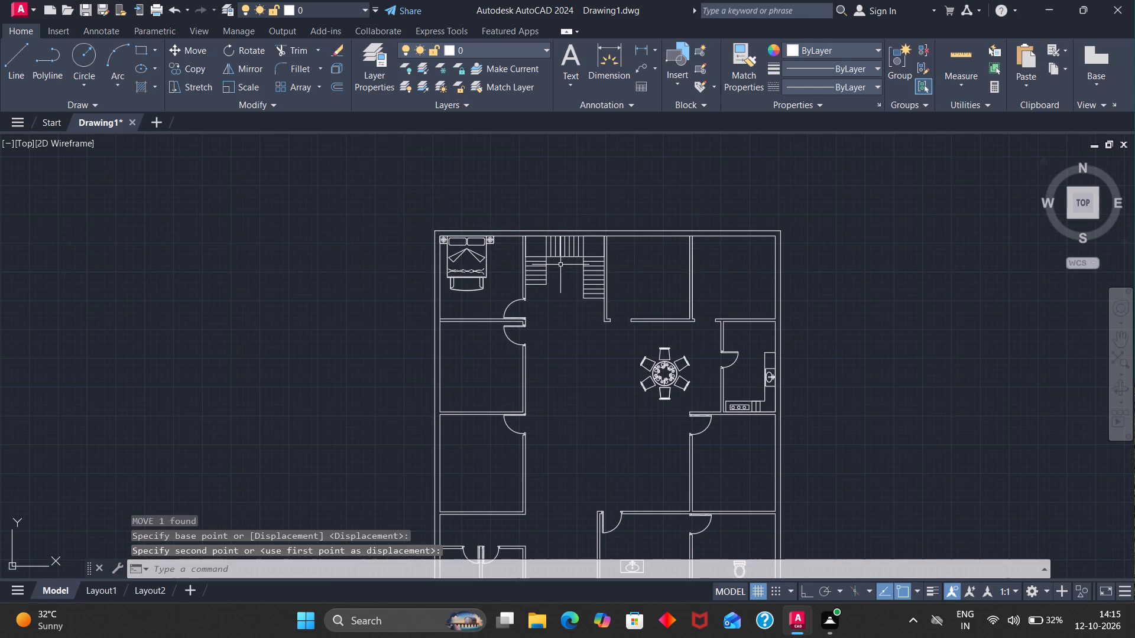
# Copy the top-left room's bed by its upper-right corner to the upper-right inner corners of the other two top bedrooms and outside the plan's right wall.
pyautogui.click(477, 259)
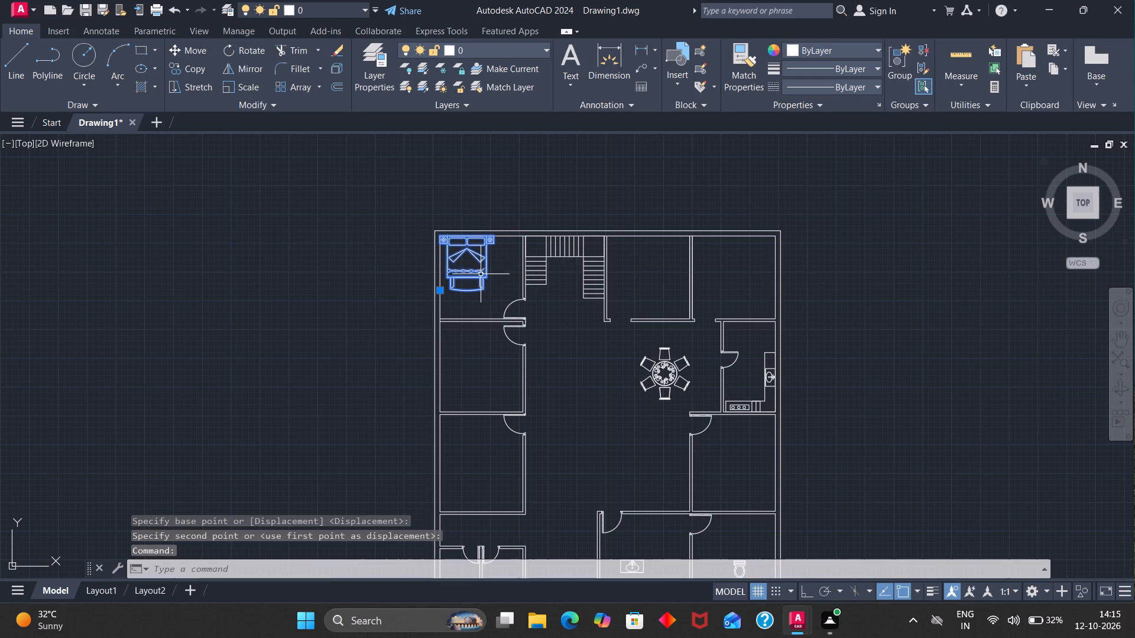
pyautogui.press('c')
pyautogui.press('o')
pyautogui.press('Return')
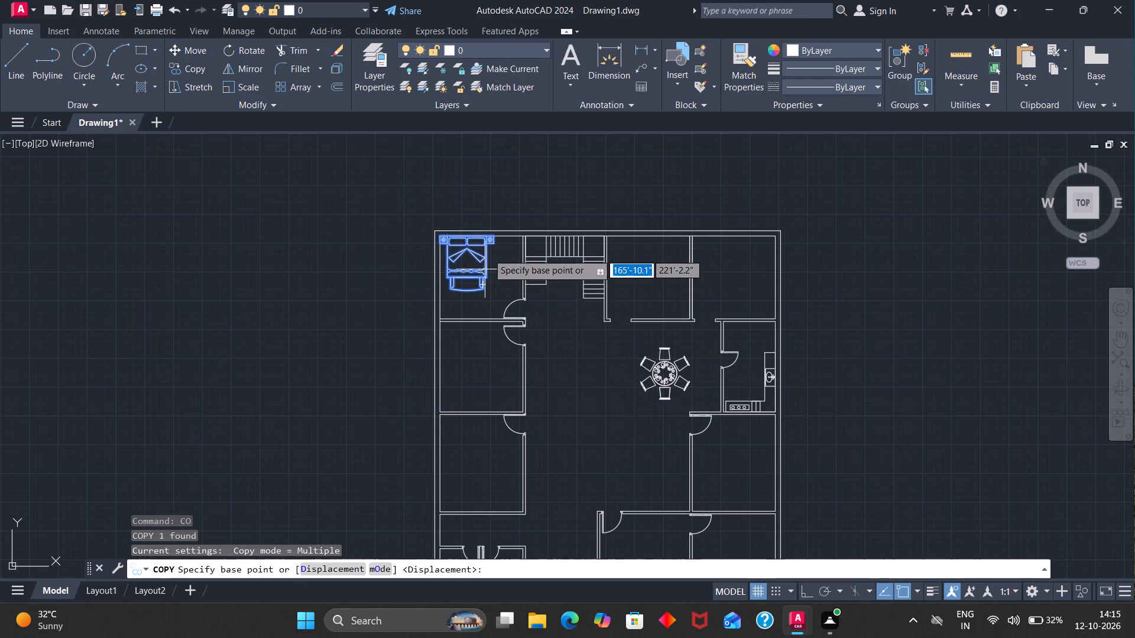
pyautogui.click(494, 236)
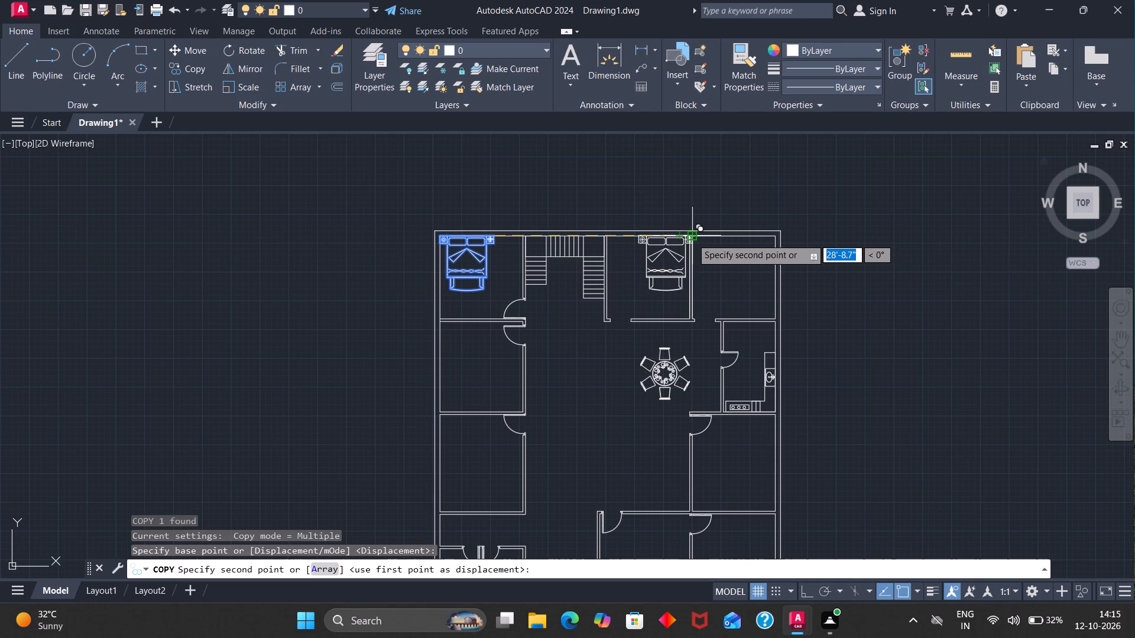
pyautogui.scroll(3, 692, 238)
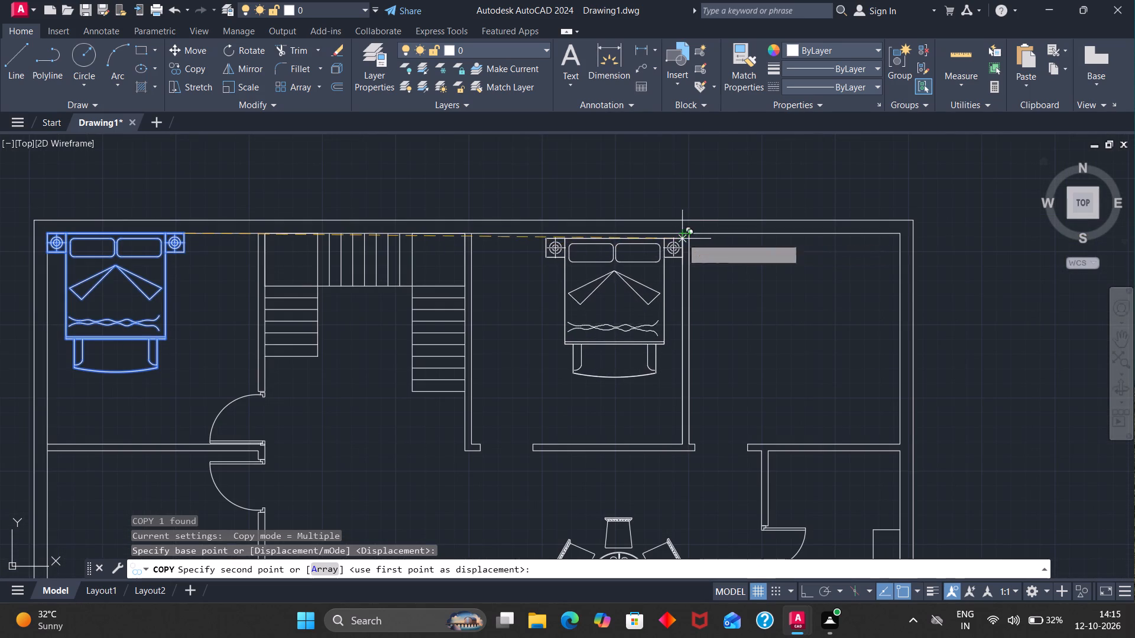
pyautogui.click(680, 237)
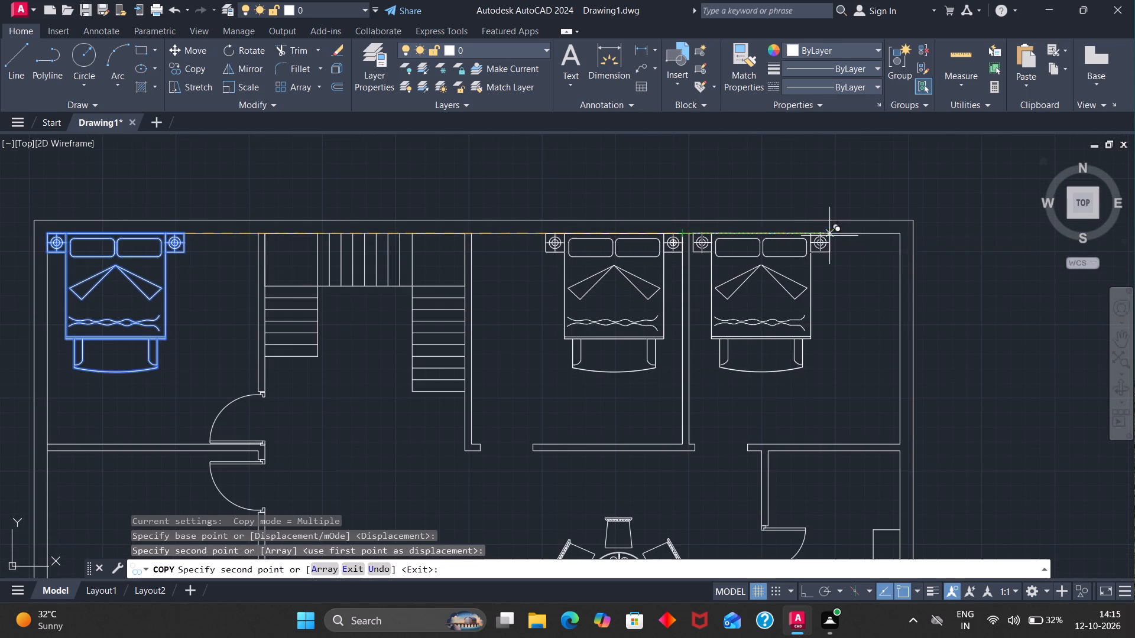
pyautogui.click(903, 229)
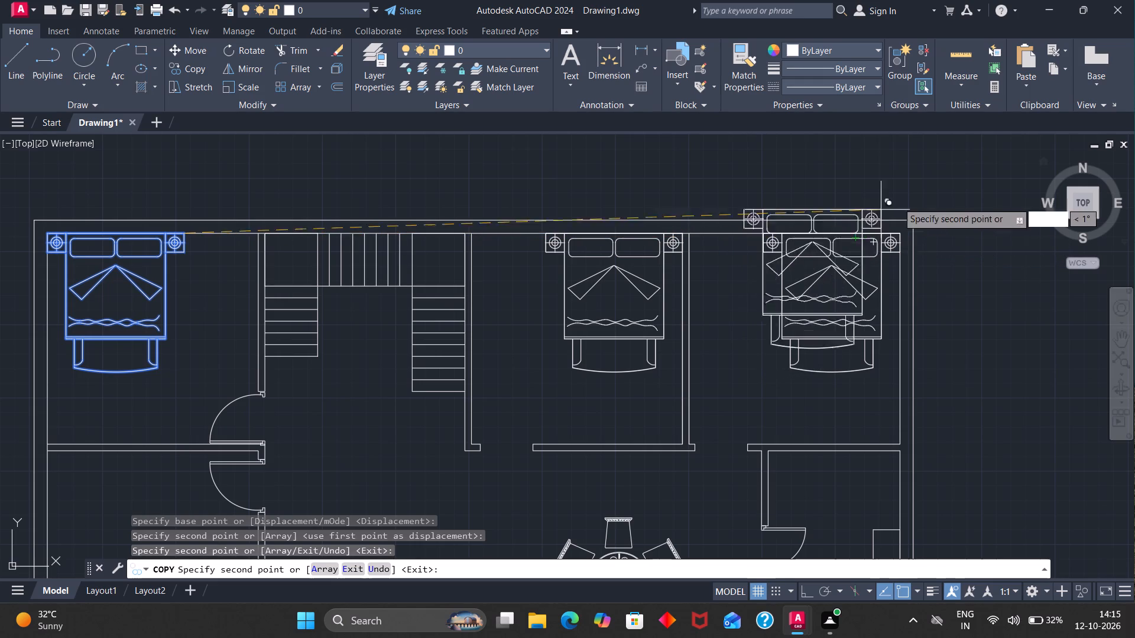
pyautogui.click(1075, 299)
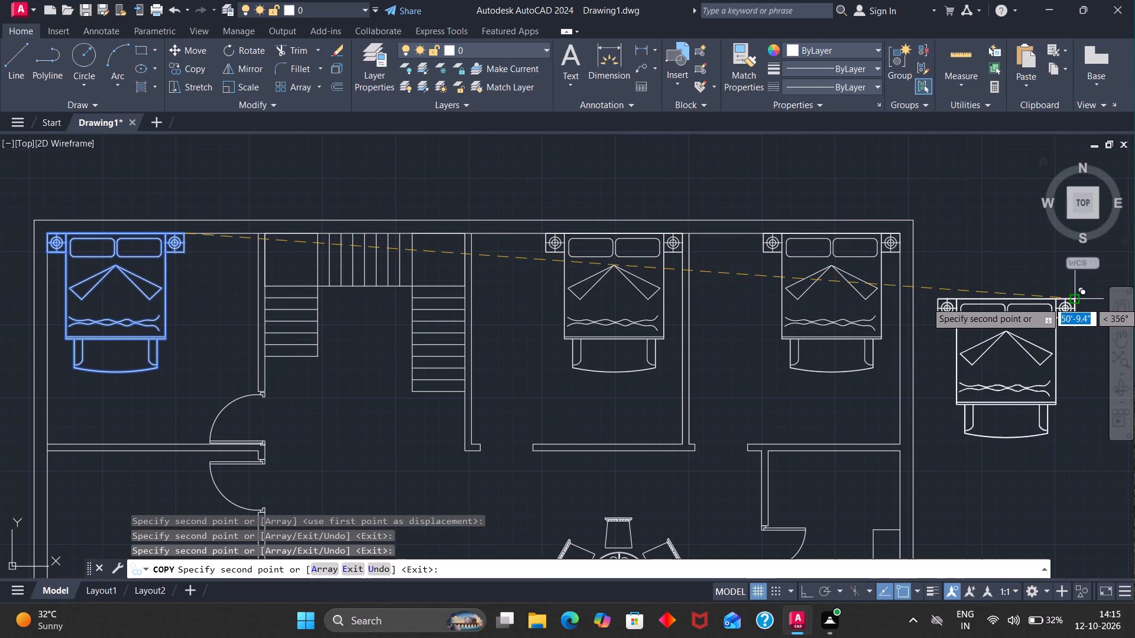
pyautogui.press('Escape')
# Move the wardrobe block below the plan by its upper-left corner to the upper-left inner corner of the bedroom beside the staircase.
pyautogui.scroll(-3, 826, 271)
pyautogui.scroll(-1, 780, 363)
pyautogui.scroll(-1, 758, 424)
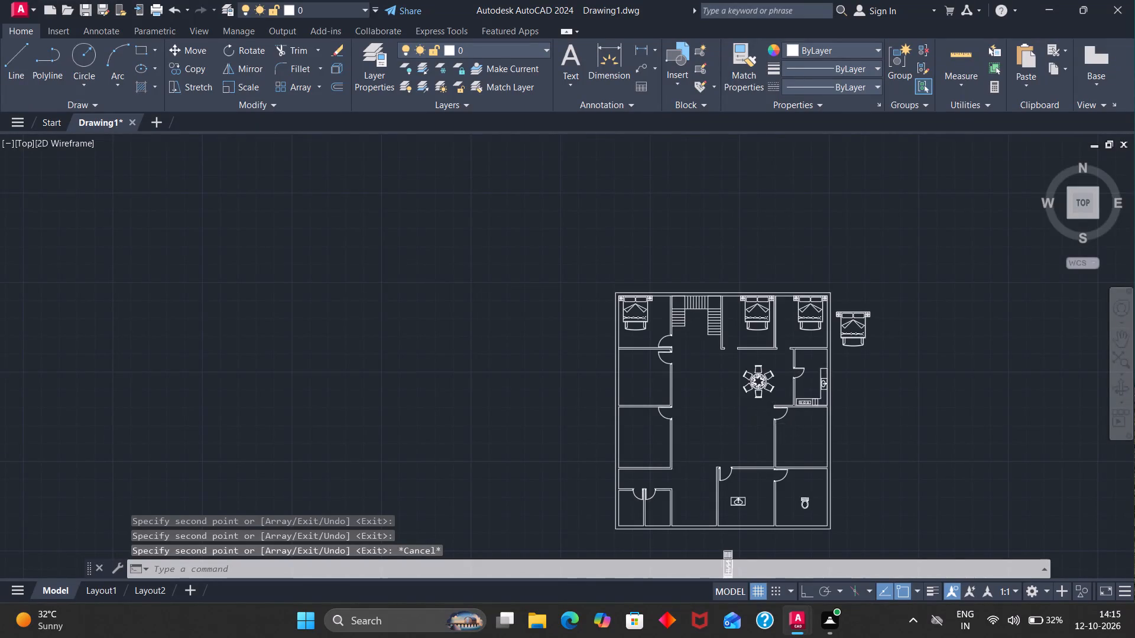
pyautogui.scroll(3, 747, 520)
pyautogui.scroll(-1, 726, 512)
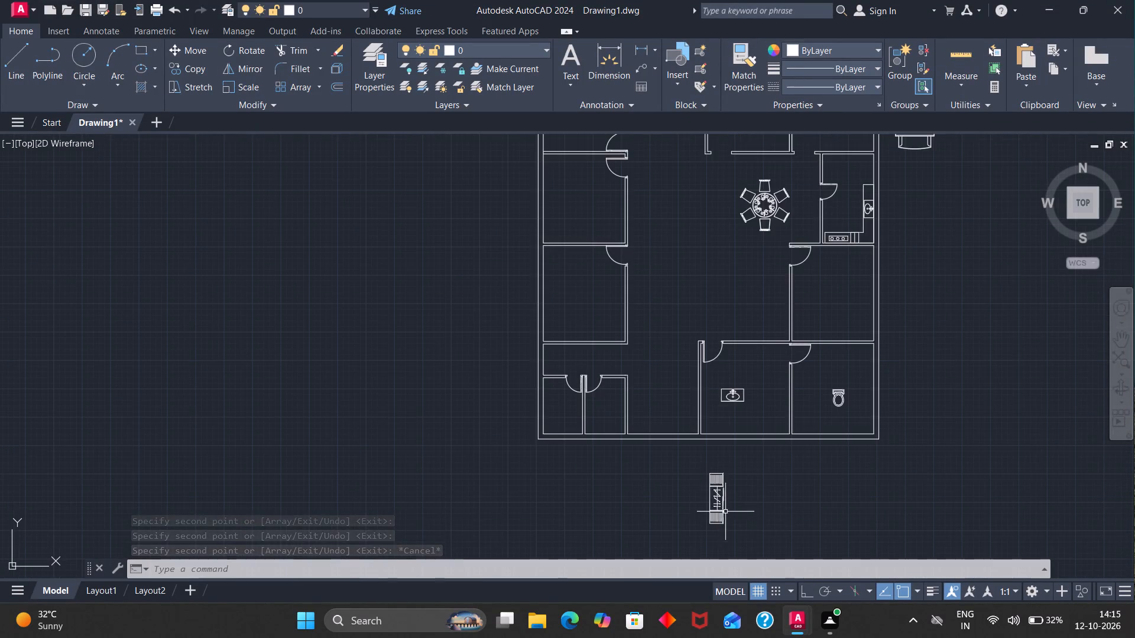
pyautogui.scroll(-1, 723, 507)
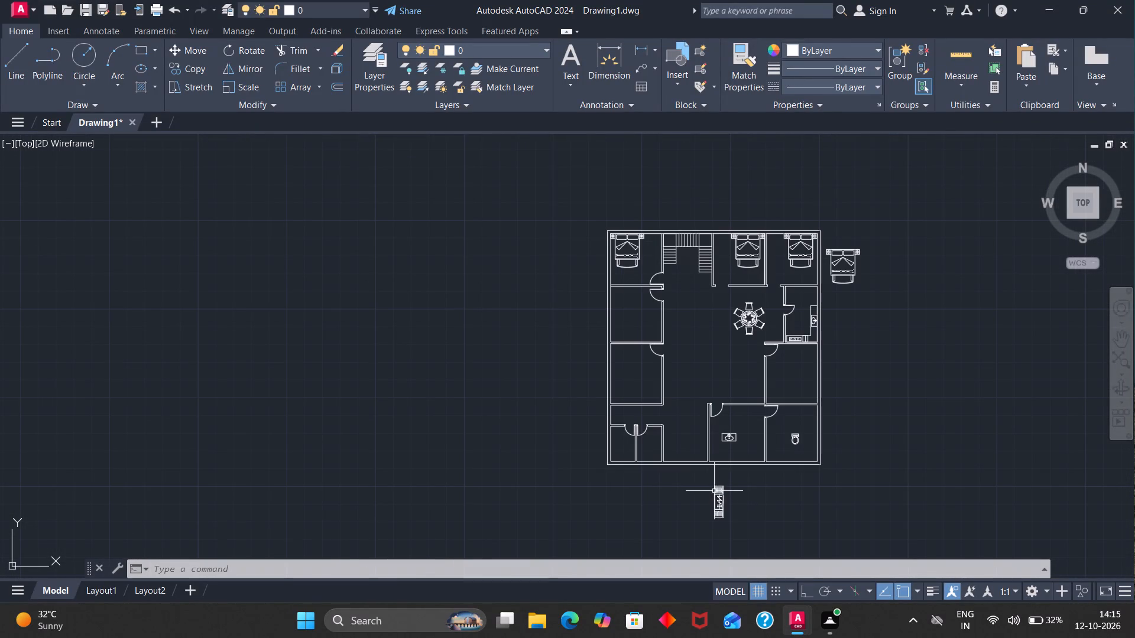
pyautogui.click(715, 491)
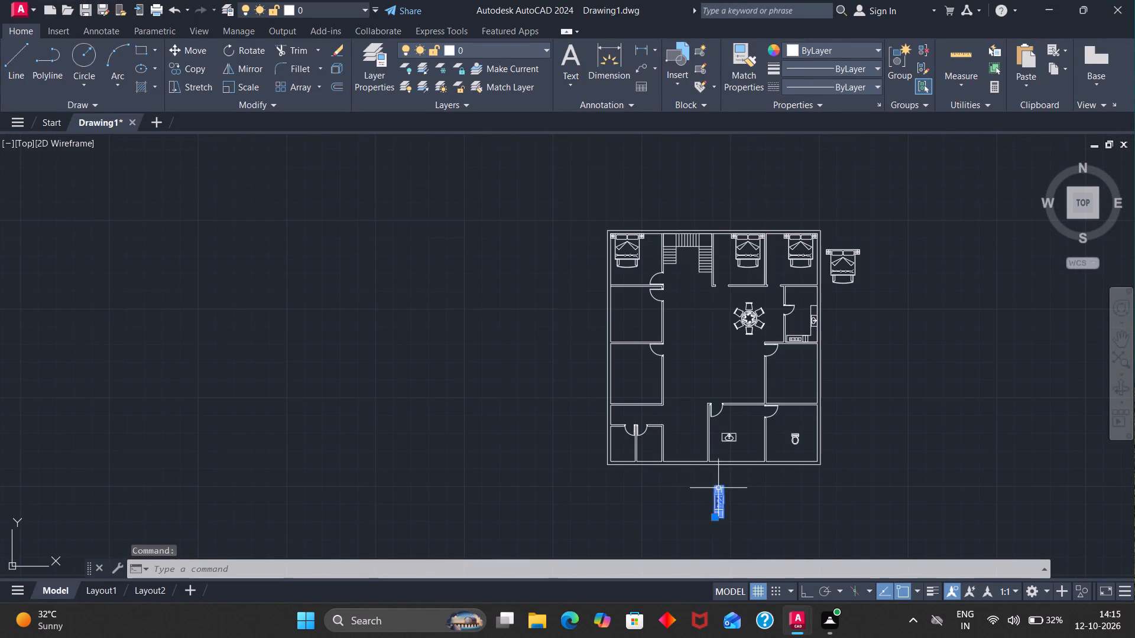
pyautogui.press('m')
pyautogui.press('Return')
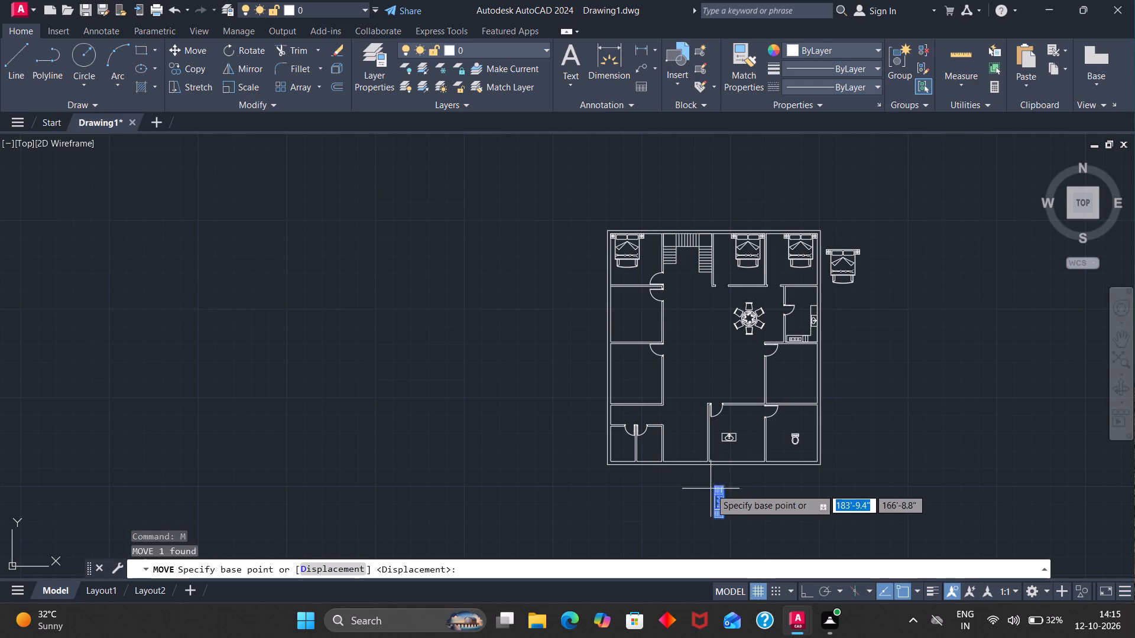
pyautogui.click(712, 489)
pyautogui.scroll(3, 721, 246)
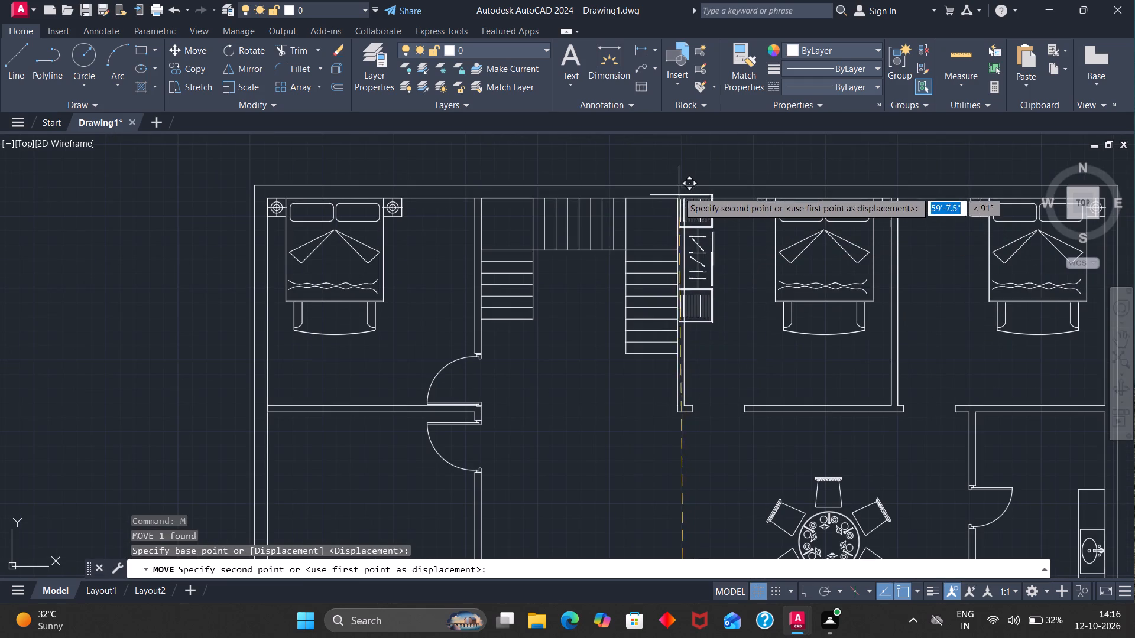
pyautogui.click(685, 200)
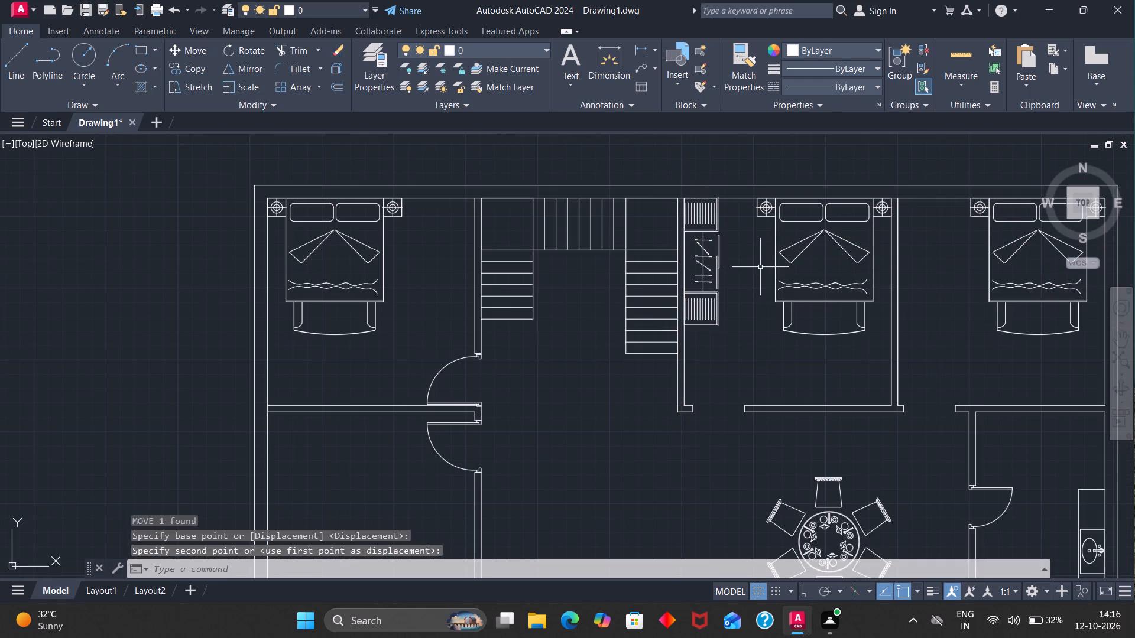
# Copy the wardrobe by its upper-left corner to the top-right bedroom's upper-left inner corner and to a free spot in the hall.
pyautogui.click(685, 203)
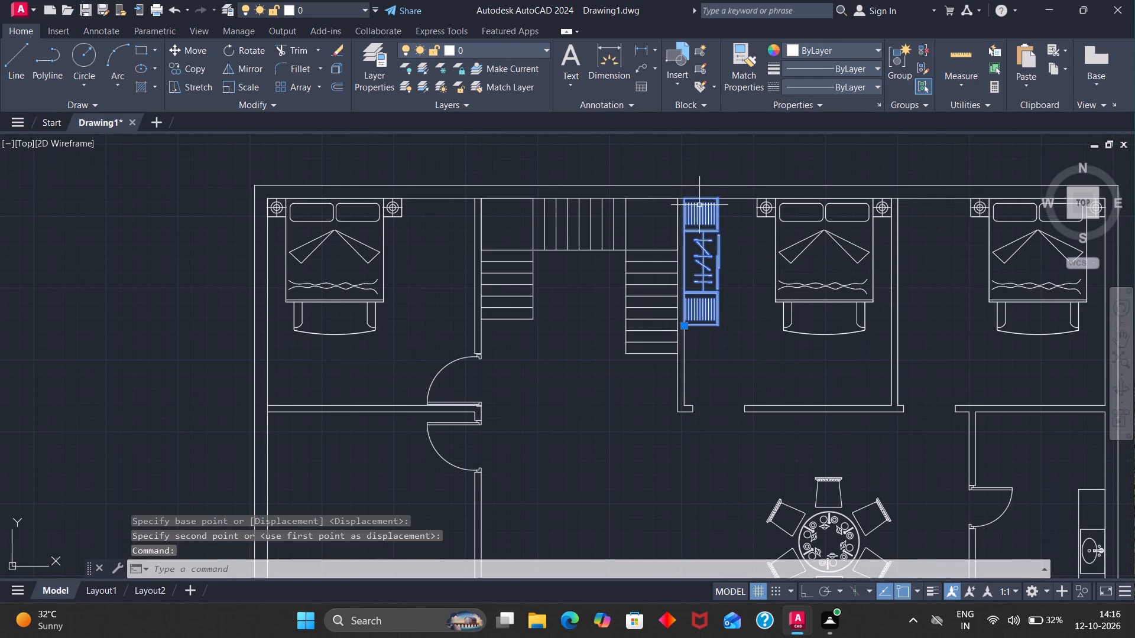
pyautogui.press('c')
pyautogui.press('o')
pyautogui.press('Return')
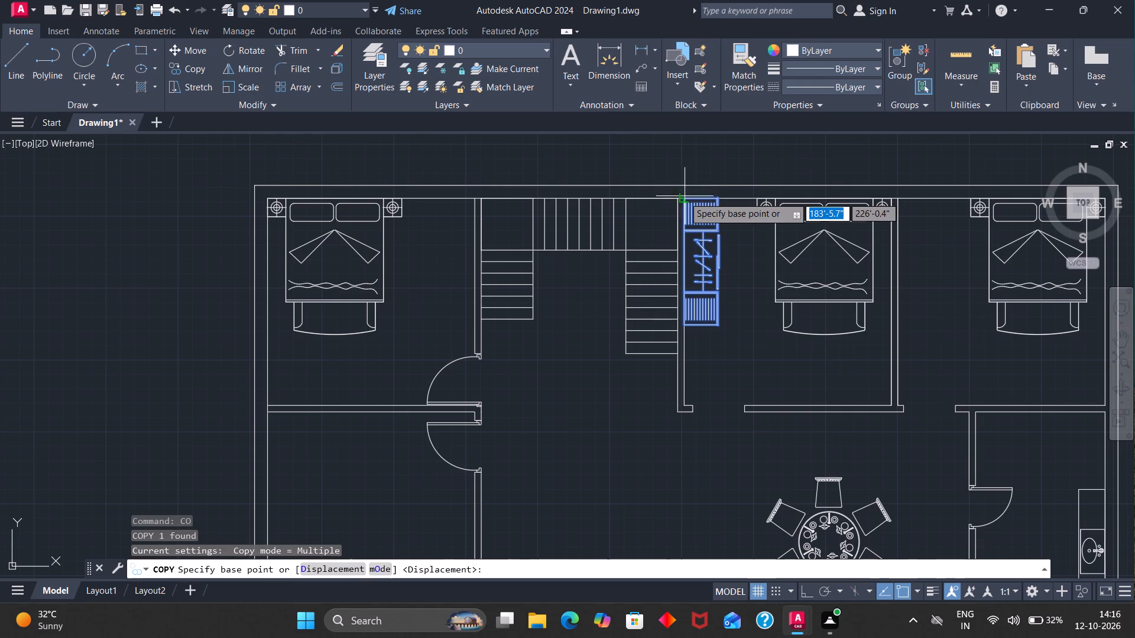
pyautogui.click(684, 197)
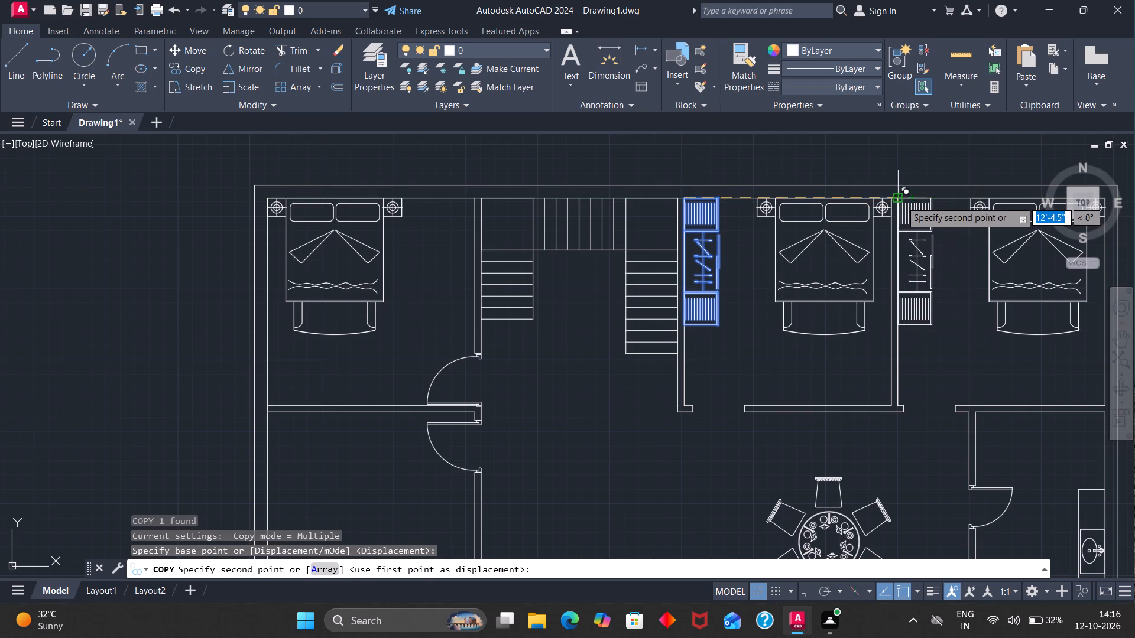
pyautogui.click(901, 201)
pyautogui.scroll(-2, 920, 284)
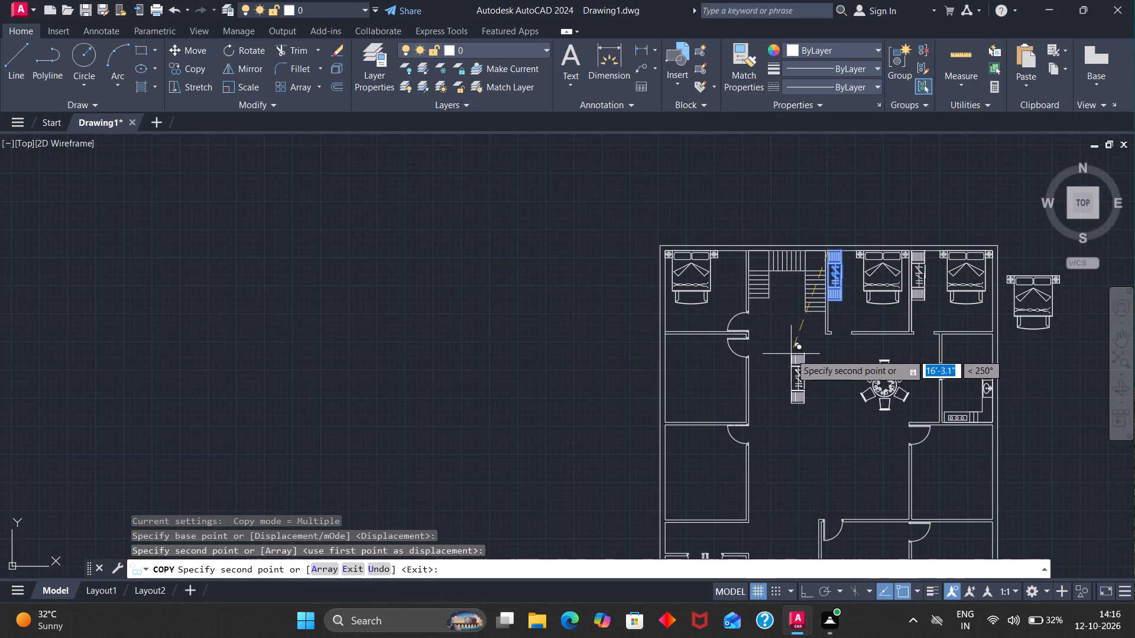
pyautogui.click(792, 353)
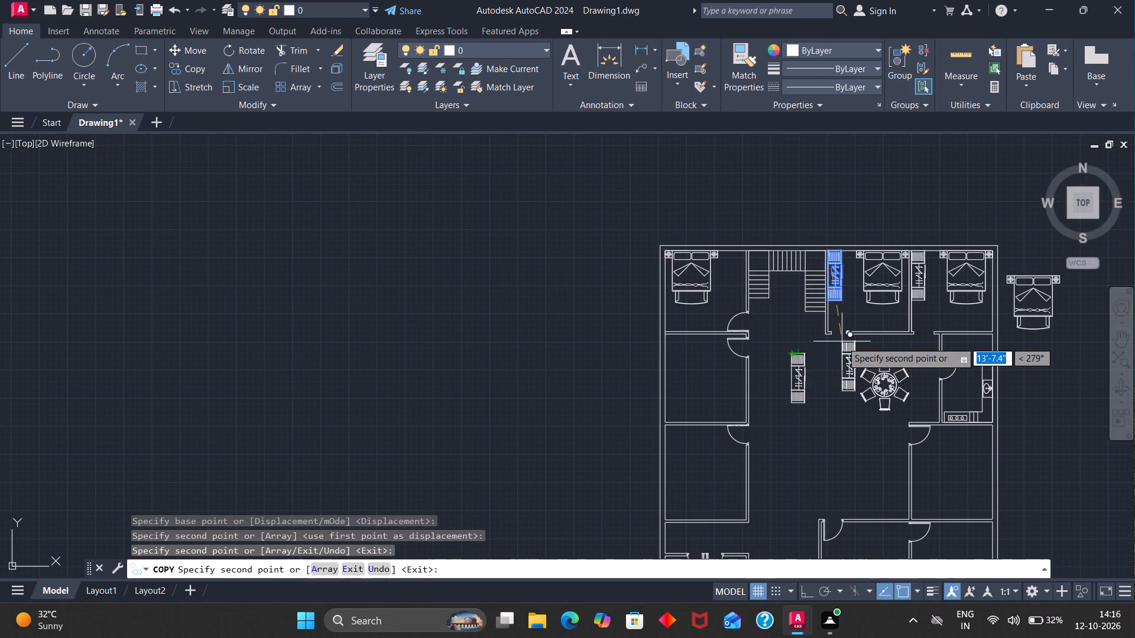
pyautogui.press('Escape')
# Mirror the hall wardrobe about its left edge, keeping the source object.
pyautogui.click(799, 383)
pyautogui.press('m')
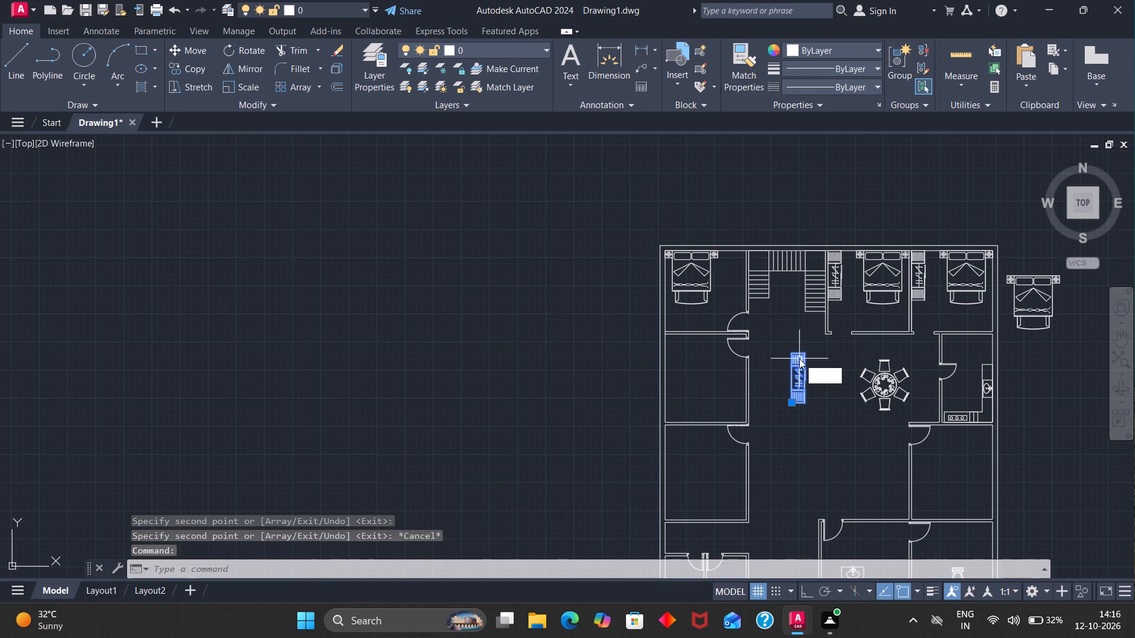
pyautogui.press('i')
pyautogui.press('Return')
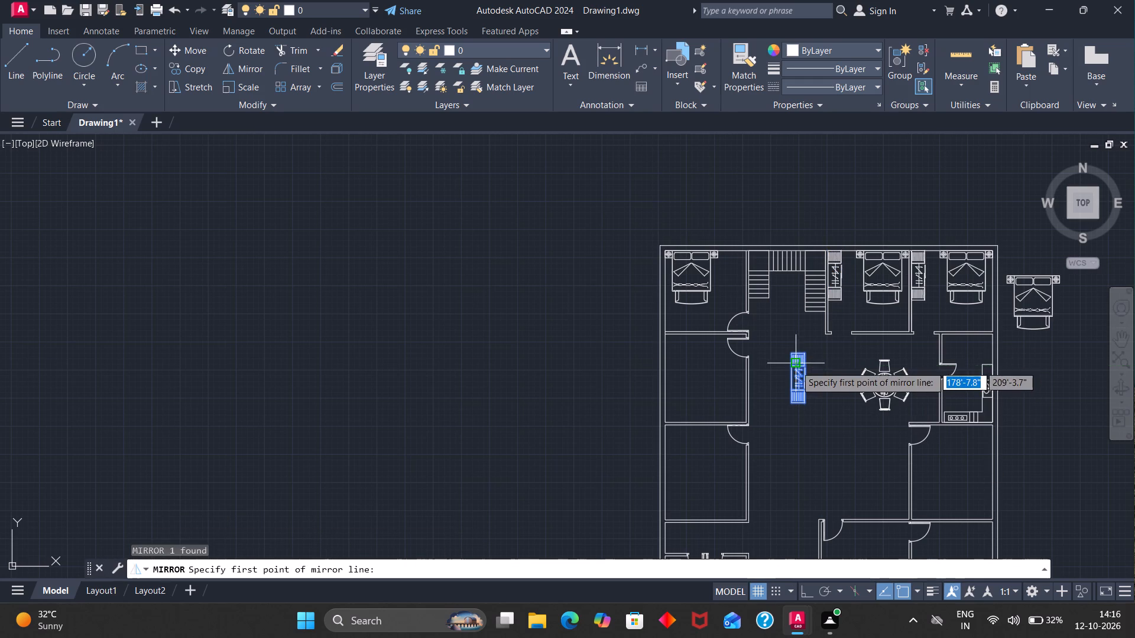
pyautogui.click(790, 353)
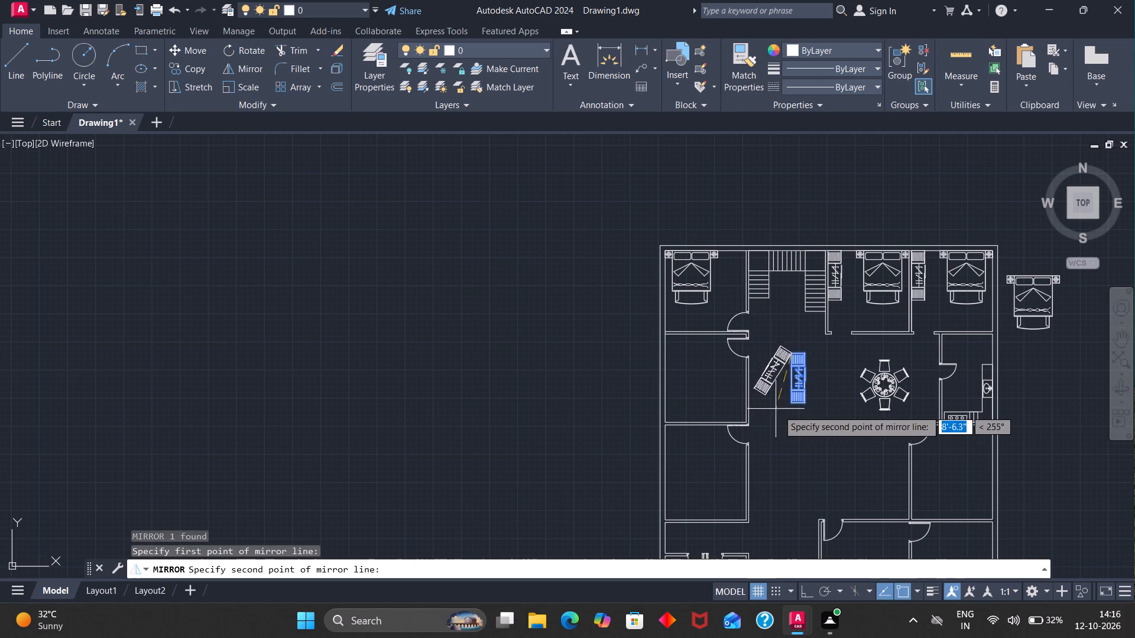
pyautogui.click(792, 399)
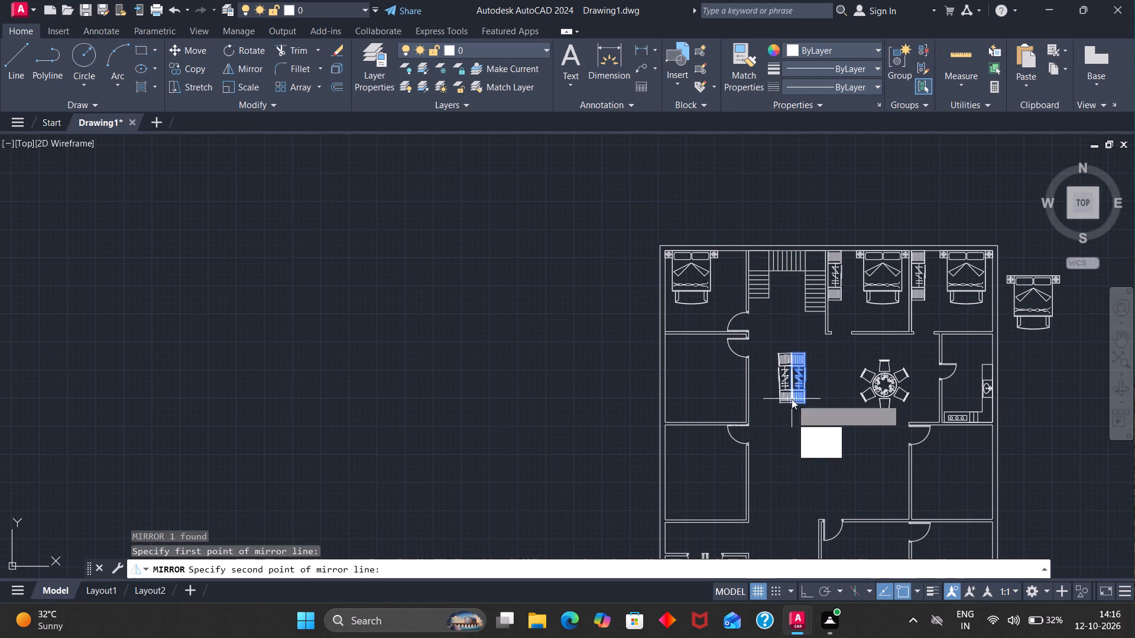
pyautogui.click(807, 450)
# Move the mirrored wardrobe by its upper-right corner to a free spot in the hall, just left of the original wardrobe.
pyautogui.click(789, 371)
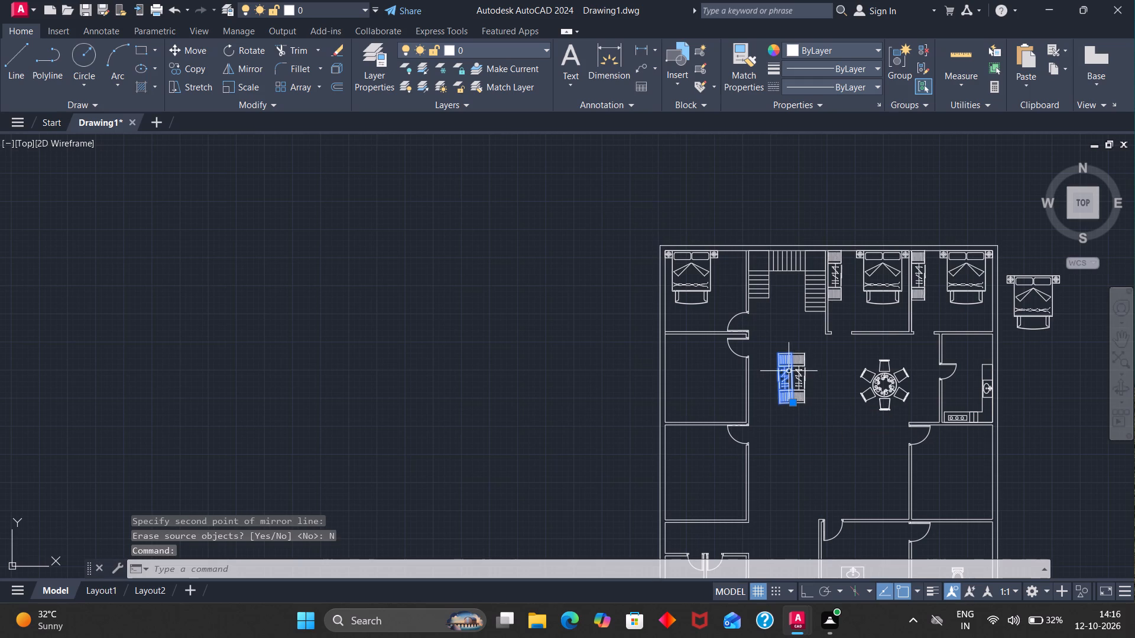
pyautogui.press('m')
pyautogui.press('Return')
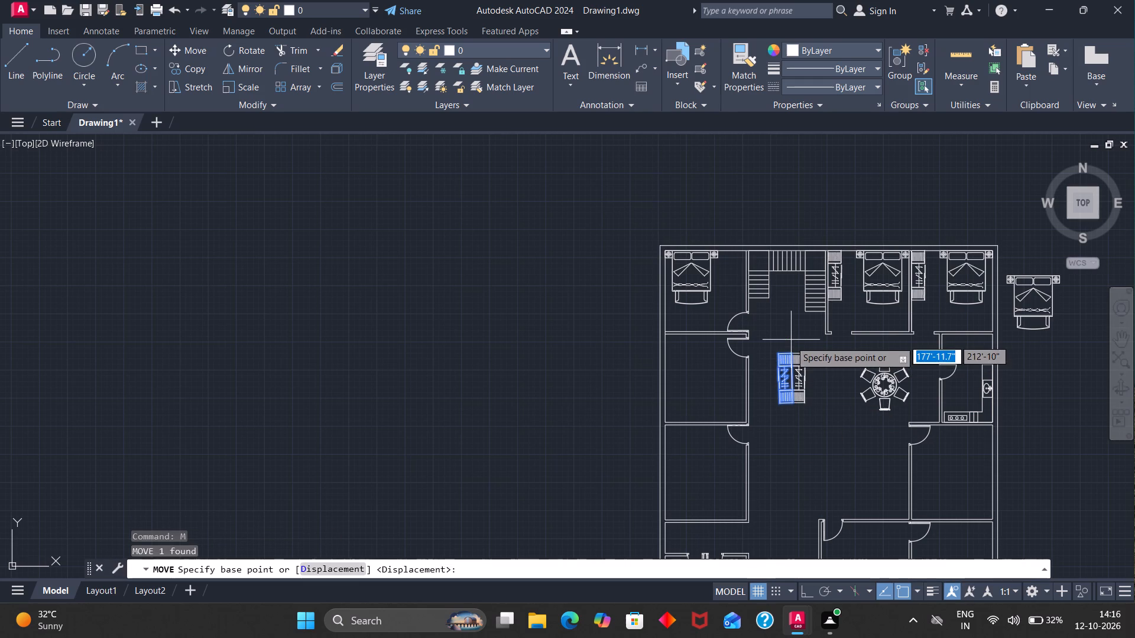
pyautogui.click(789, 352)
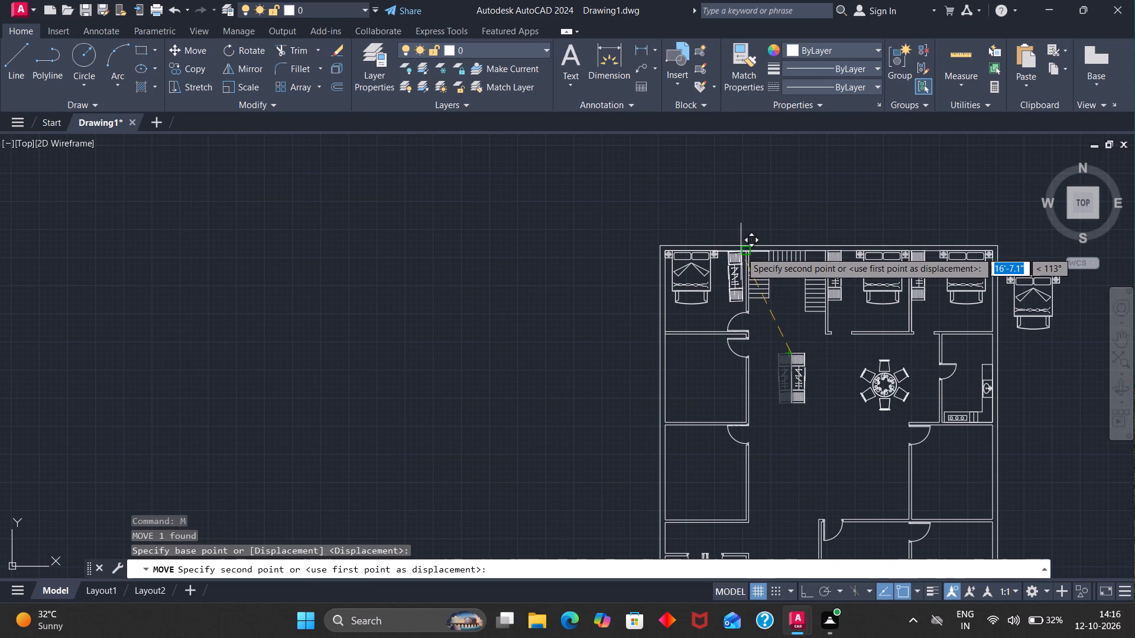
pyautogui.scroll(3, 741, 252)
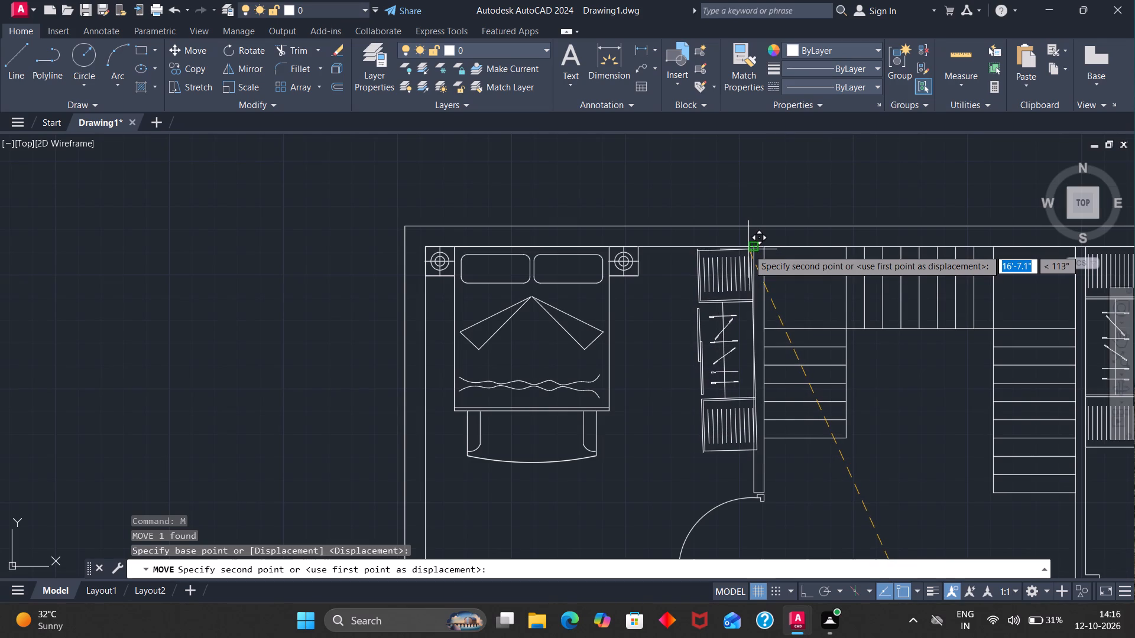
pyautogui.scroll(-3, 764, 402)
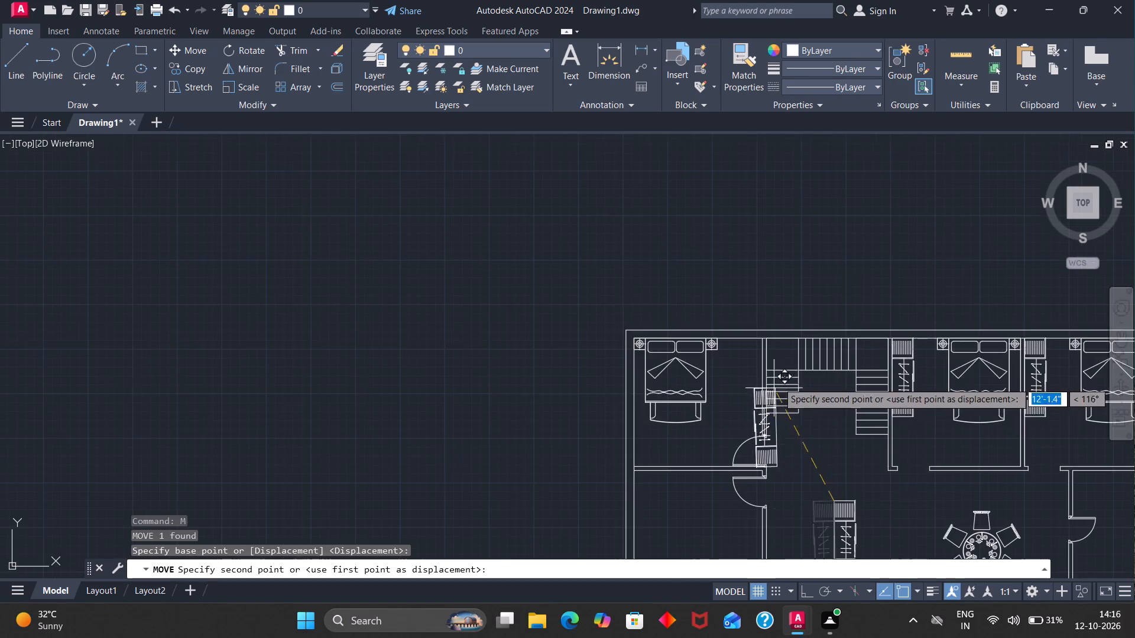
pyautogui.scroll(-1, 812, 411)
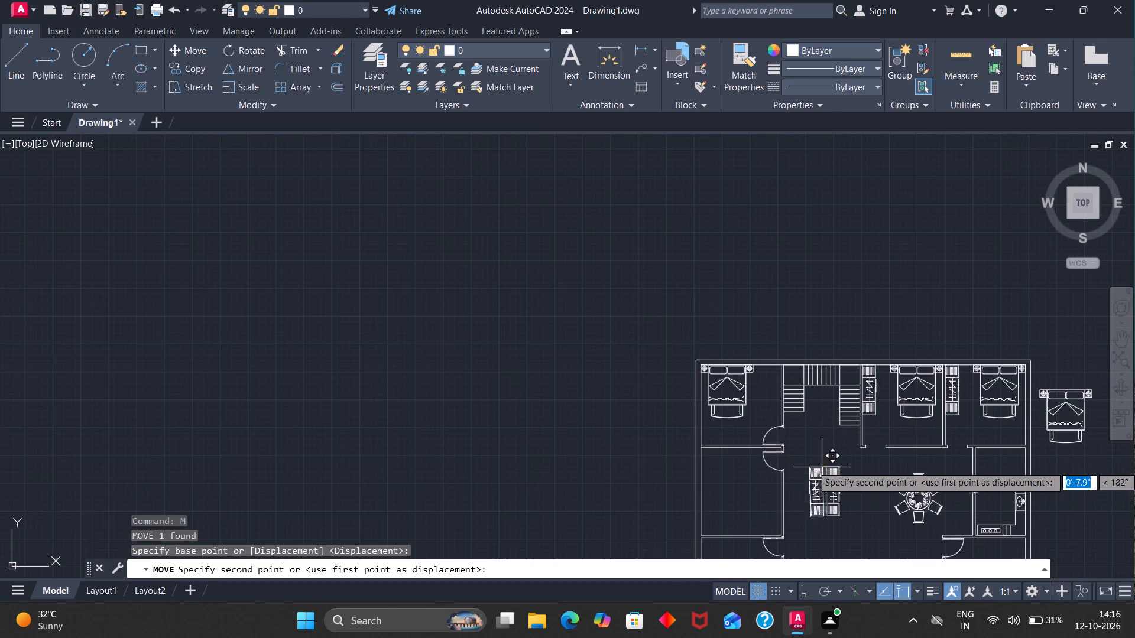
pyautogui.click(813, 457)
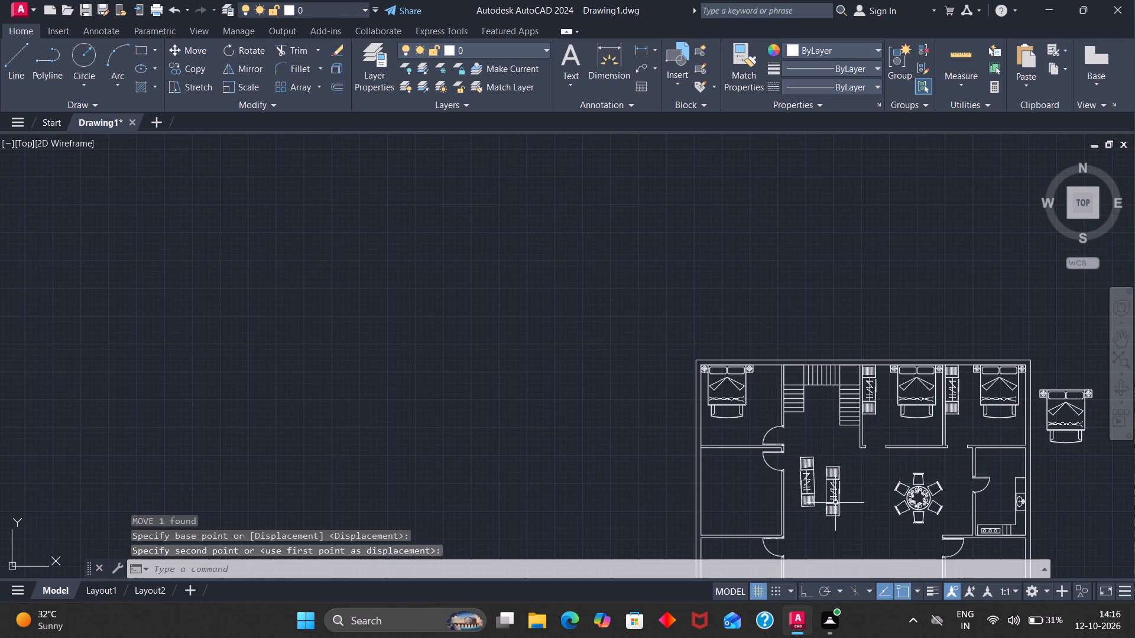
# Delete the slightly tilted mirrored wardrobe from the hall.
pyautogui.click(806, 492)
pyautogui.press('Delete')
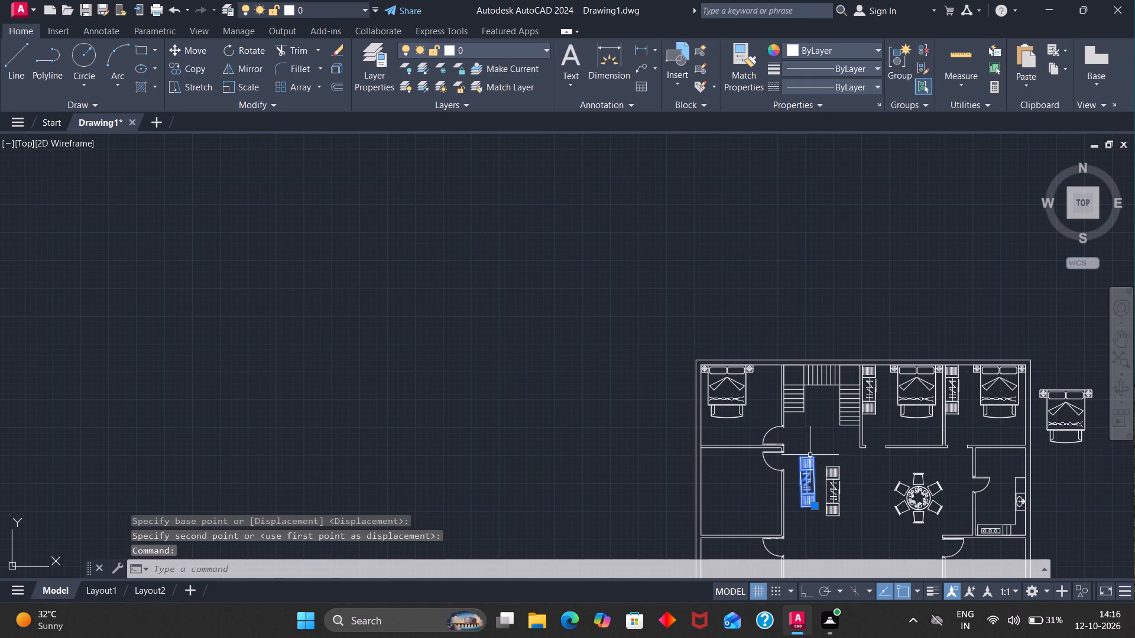
# Mirror the hall wardrobe about its vertical left edge, keeping the source object.
pyautogui.click(826, 470)
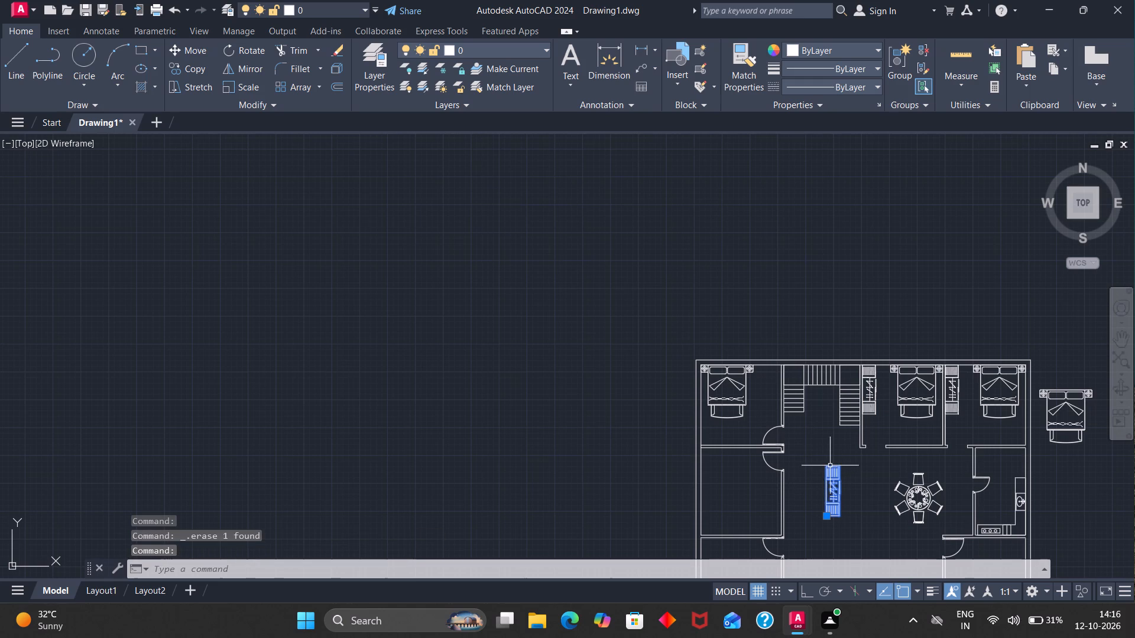
pyautogui.press('m')
pyautogui.press('i')
pyautogui.press('Return')
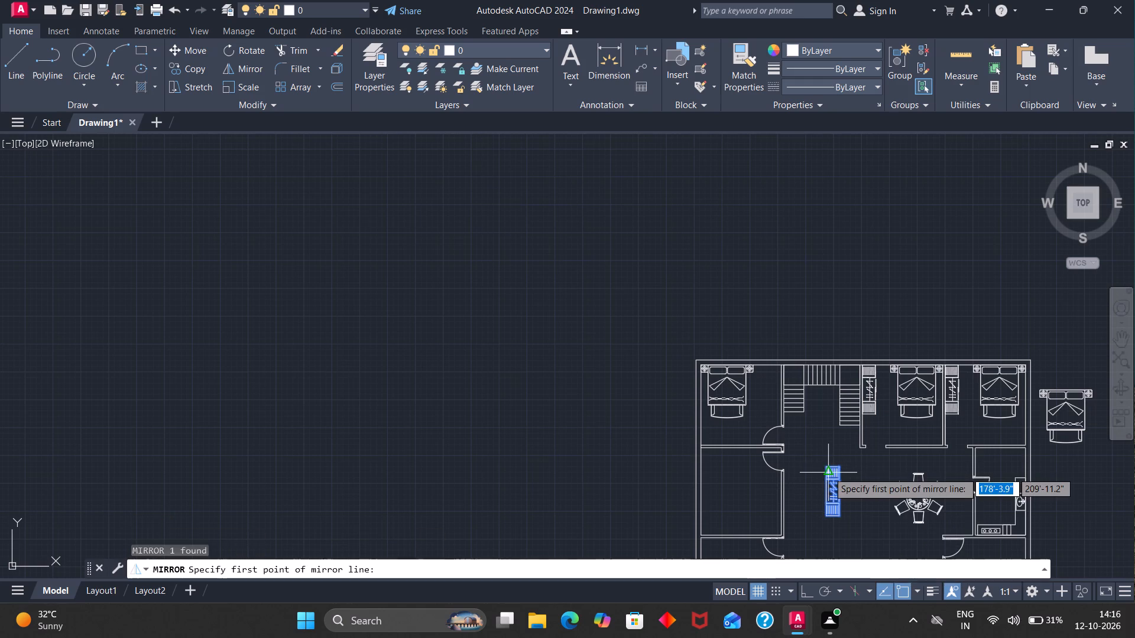
pyautogui.scroll(3, 828, 472)
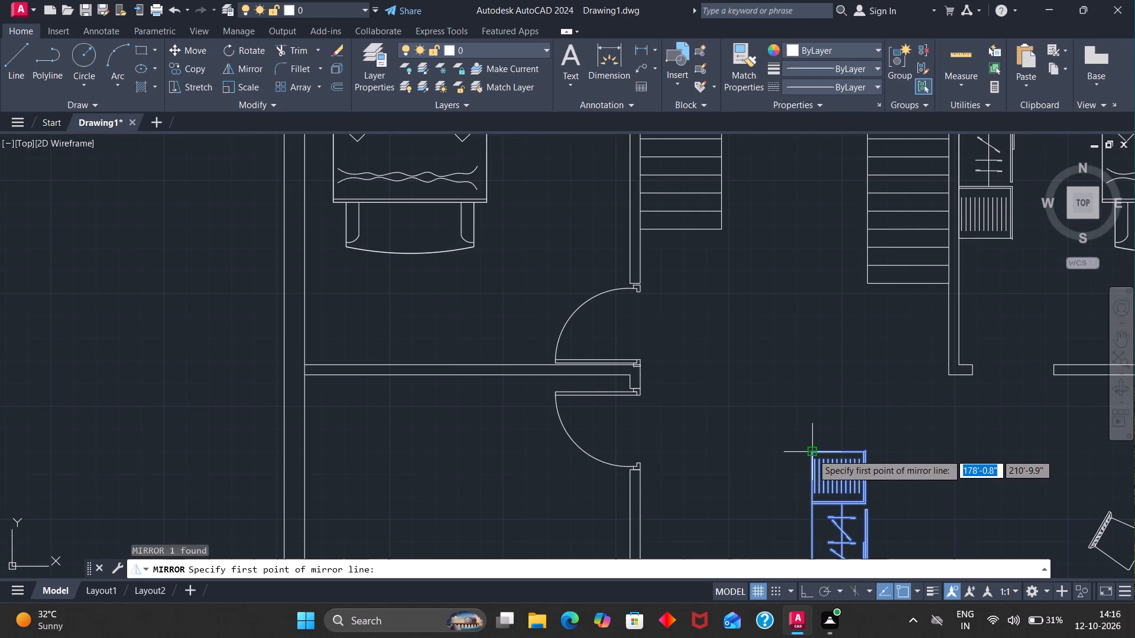
pyautogui.click(812, 454)
pyautogui.scroll(-3, 811, 457)
pyautogui.scroll(3, 811, 523)
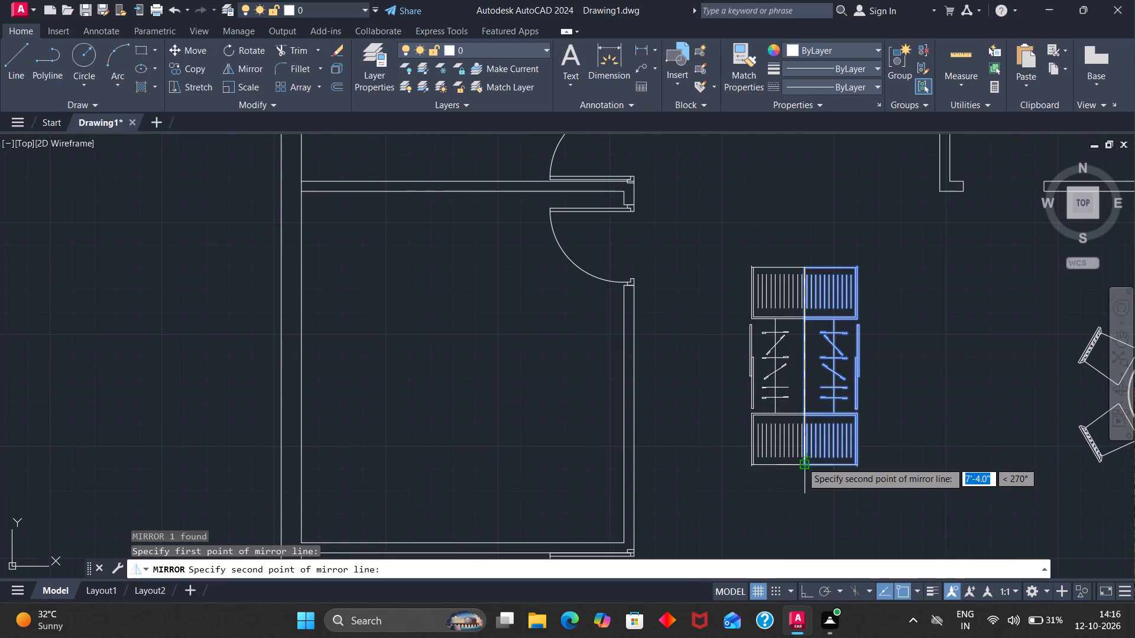
pyautogui.click(802, 462)
pyautogui.moveTo(814, 512); pyautogui.dragTo(802, 462)
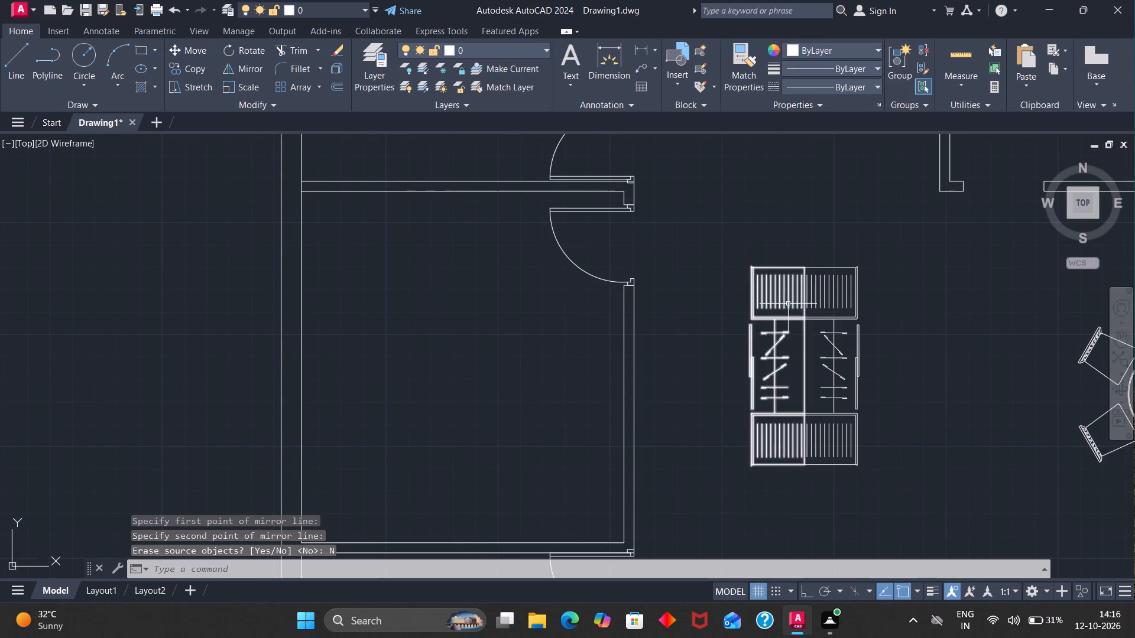
# Move the mirrored wardrobe by its upper-right corner to the top-left bedroom's upper-right inner corner.
pyautogui.click(788, 304)
pyautogui.press('m')
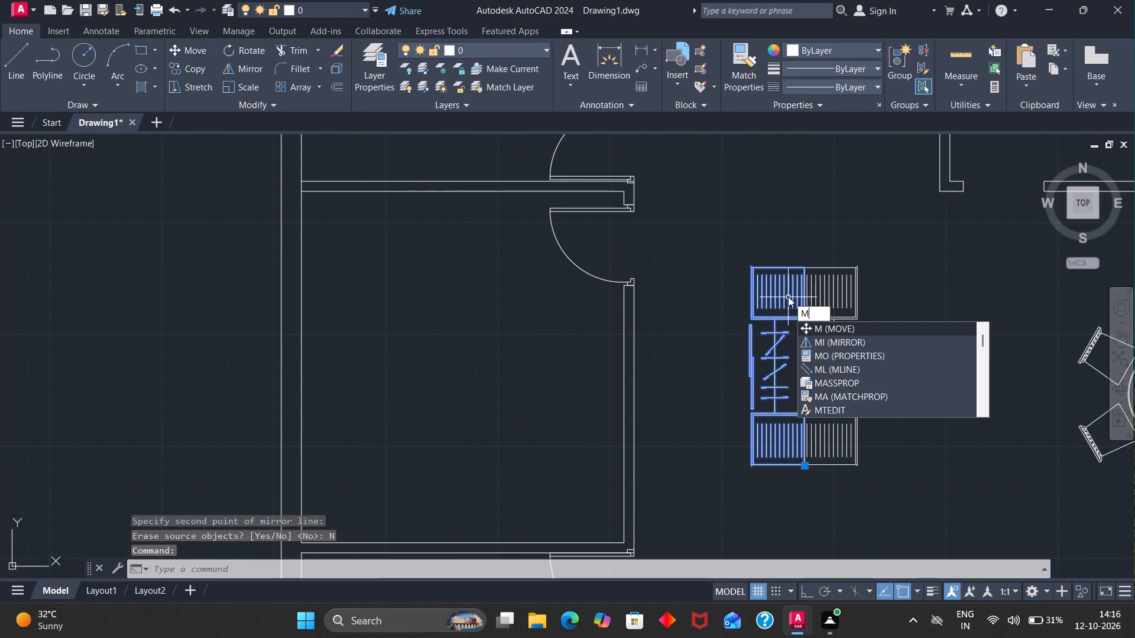
pyautogui.press('Return')
pyautogui.click(805, 266)
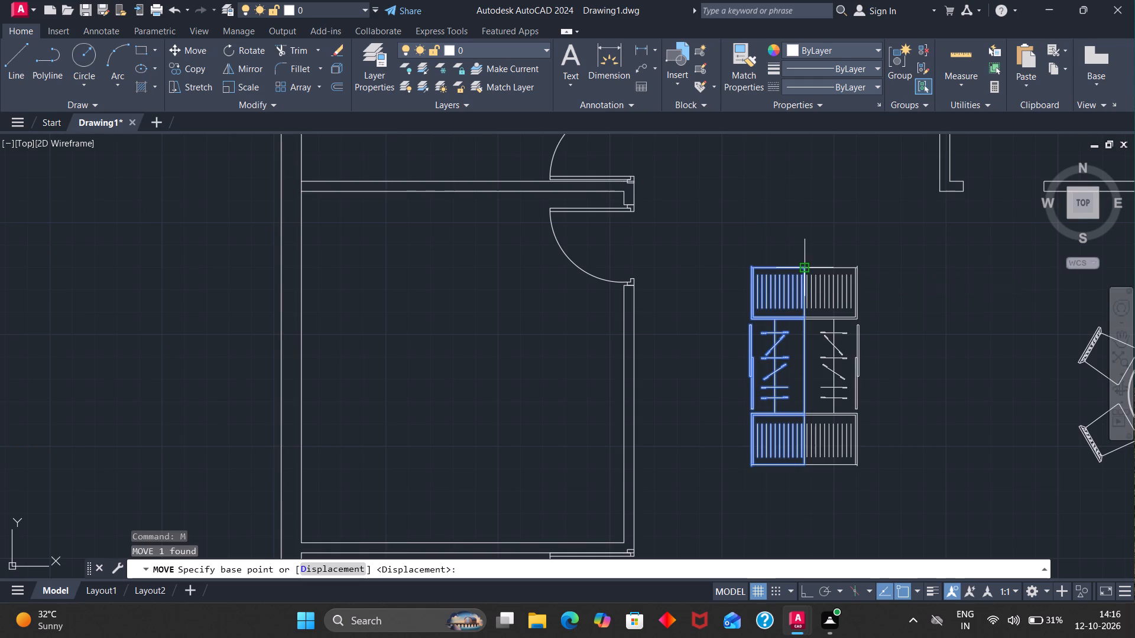
pyautogui.scroll(-4, 747, 240)
pyautogui.scroll(4, 706, 178)
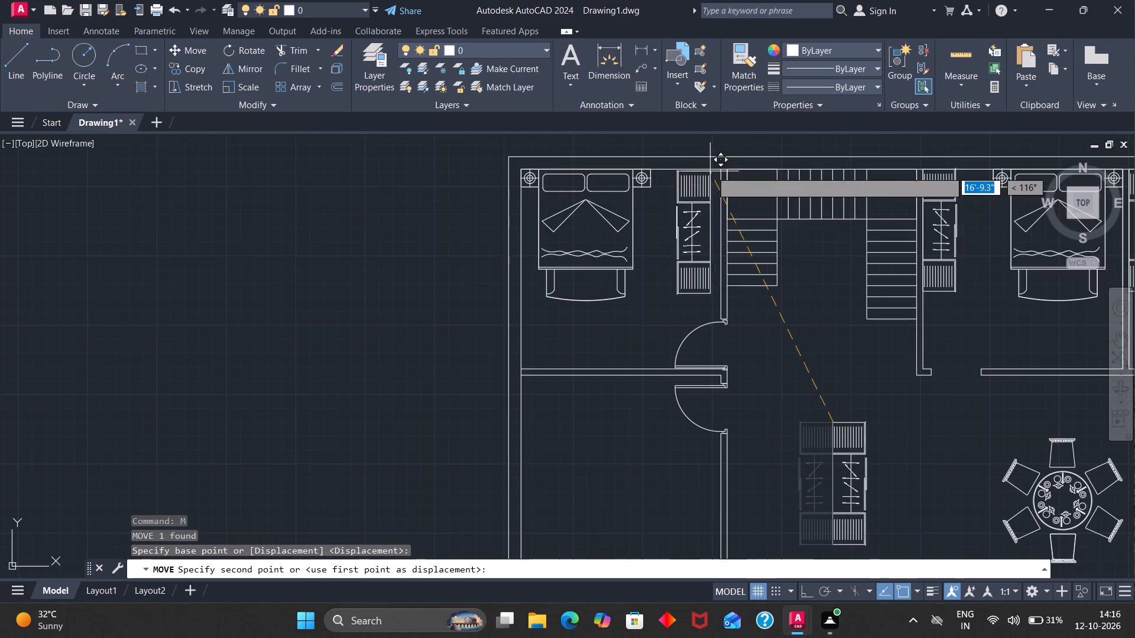
pyautogui.click(723, 170)
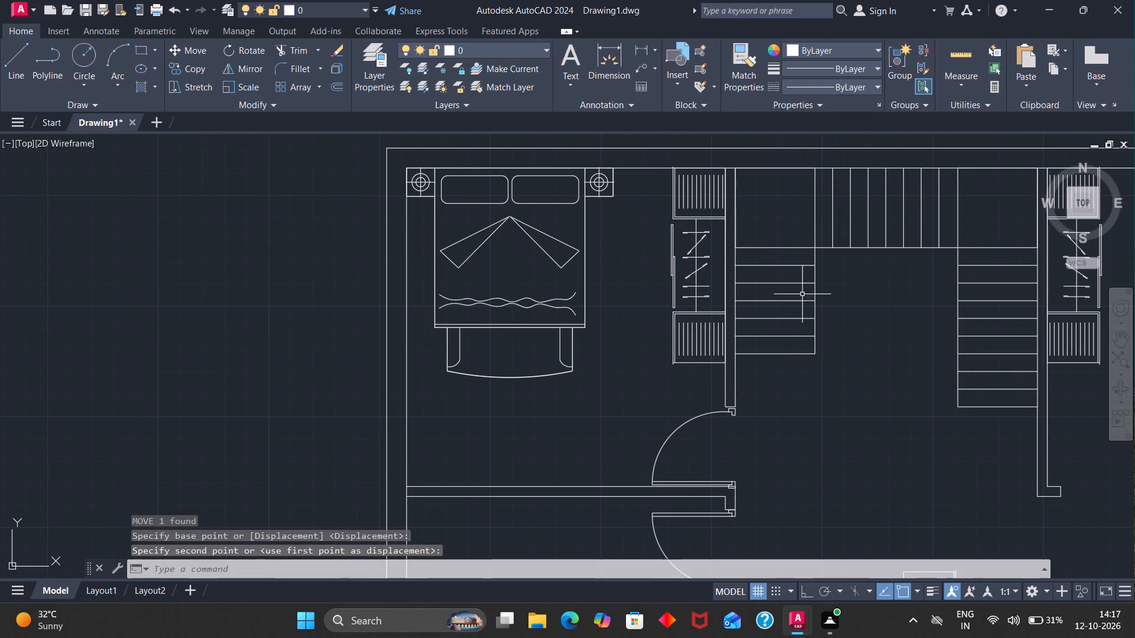
# Rotate the spare bed outside the plan 90° counterclockwise about its upper-right corner.
pyautogui.scroll(-4, 805, 307)
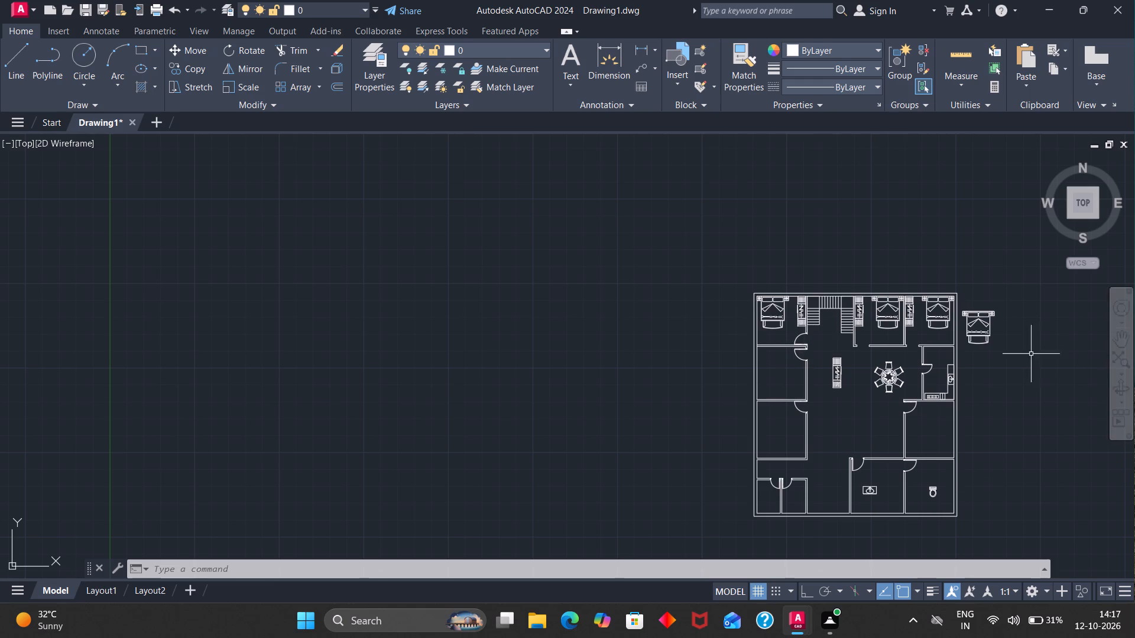
pyautogui.click(975, 334)
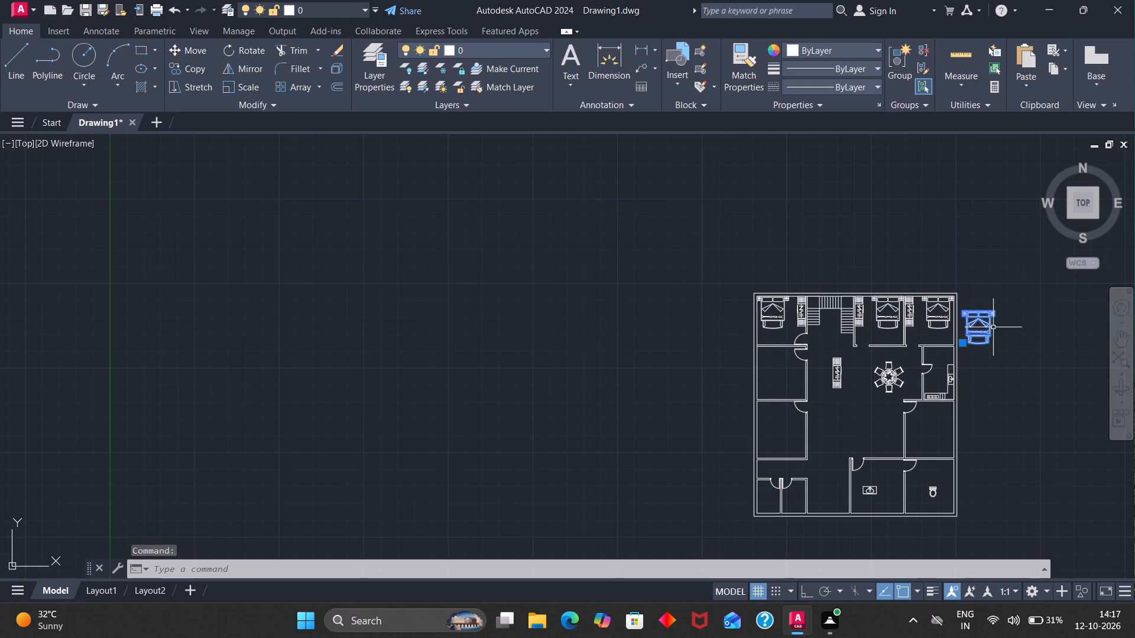
pyautogui.write('RO')
pyautogui.press('Return')
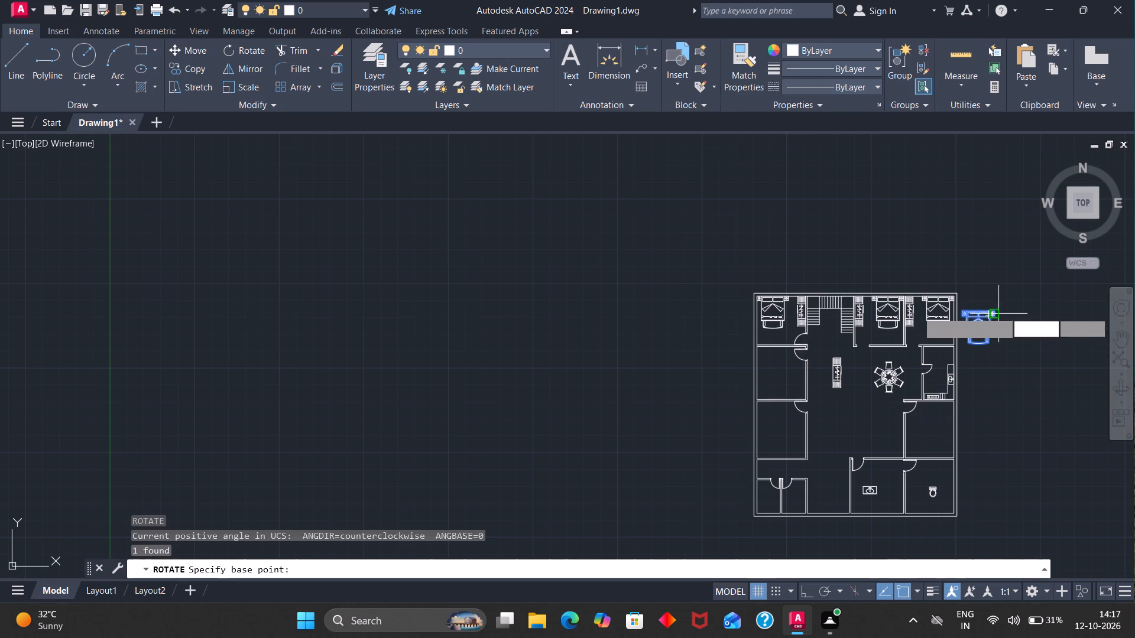
pyautogui.scroll(5, 995, 310)
pyautogui.click(981, 314)
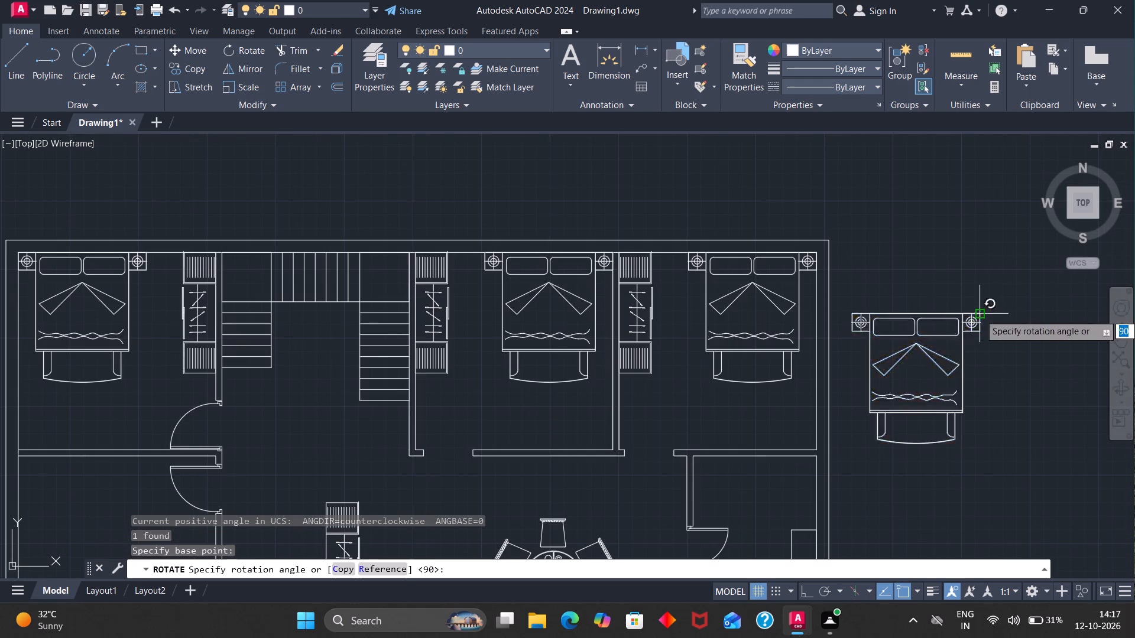
pyautogui.click(986, 286)
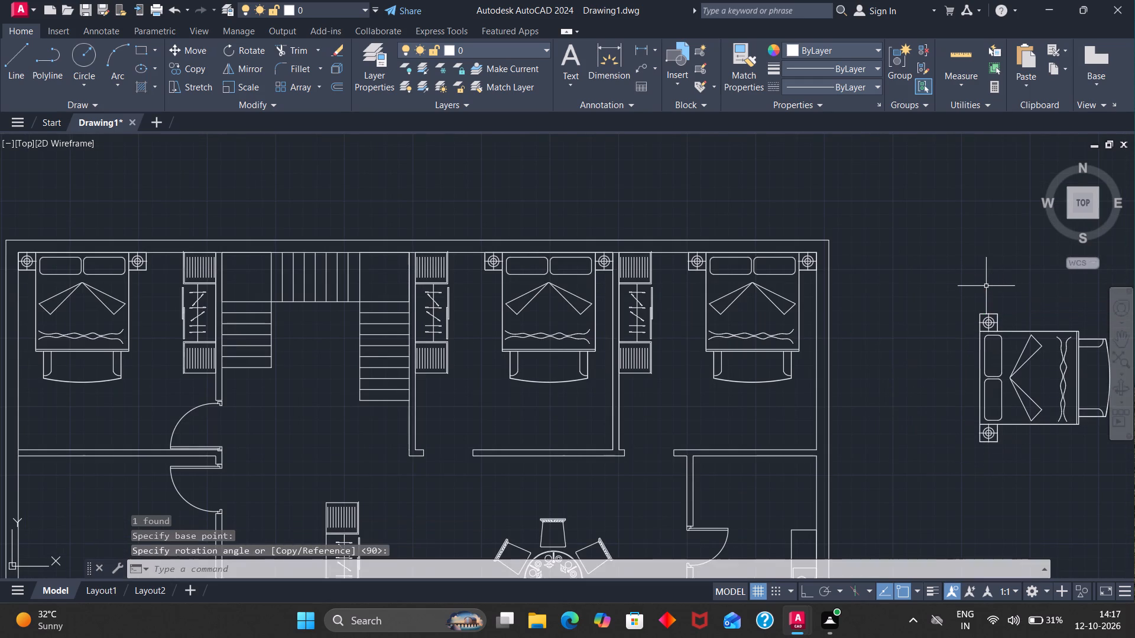
# Move the rotated bed by its lower-left corner to the lower-left inner corner of the second room down the plan's left side.
pyautogui.scroll(-2, 988, 351)
pyautogui.click(986, 362)
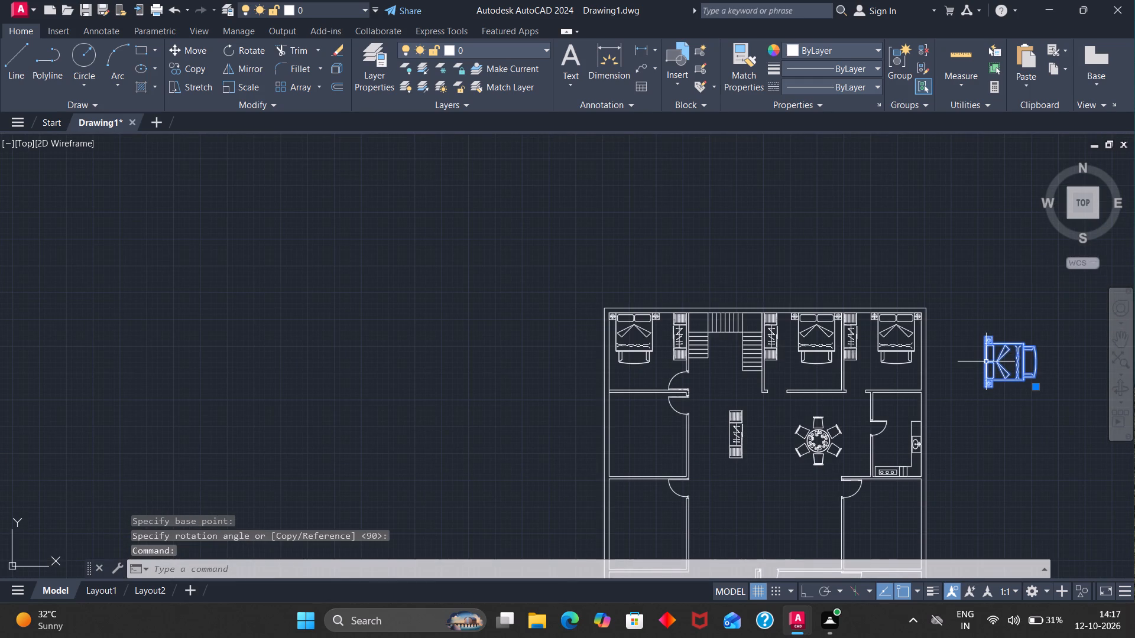
pyautogui.press('m')
pyautogui.press('Return')
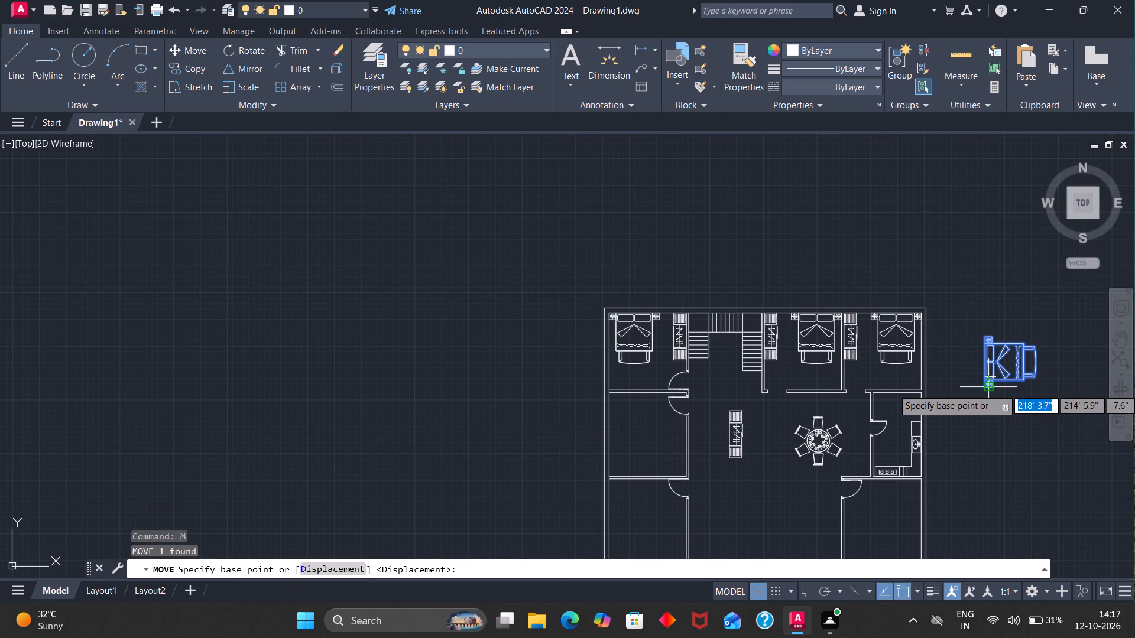
pyautogui.scroll(3, 986, 390)
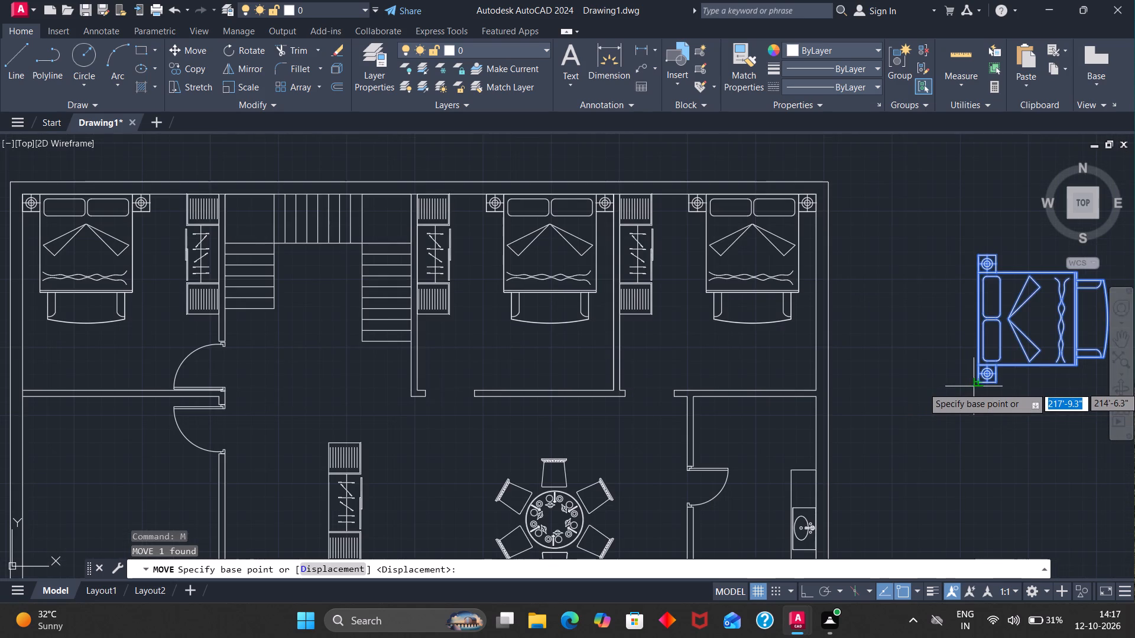
pyautogui.click(978, 386)
pyautogui.scroll(-3, 890, 430)
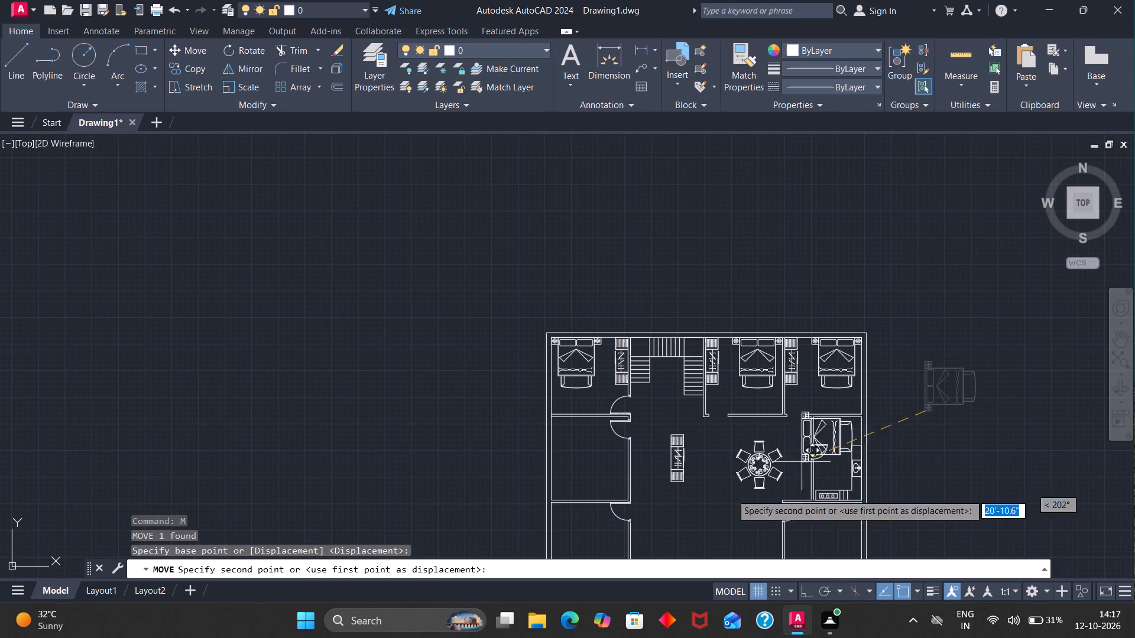
pyautogui.click(554, 499)
# Move the rotated bed again, snapping its lower-left corner onto the same room's lower-left inner corner.
pyautogui.scroll(-2, 565, 489)
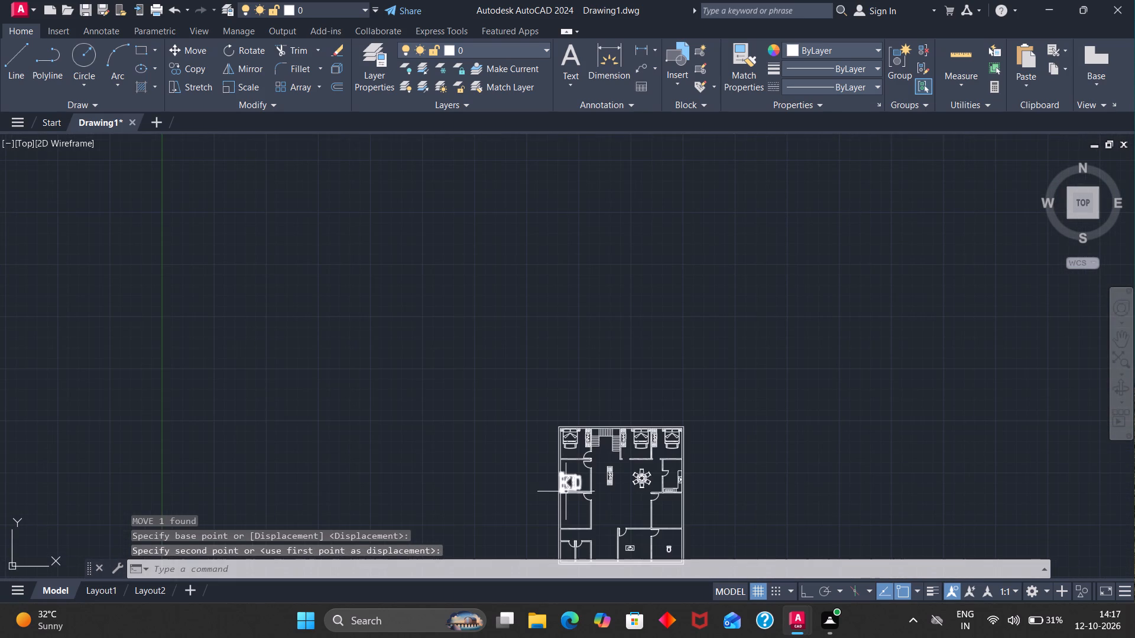
pyautogui.click(566, 491)
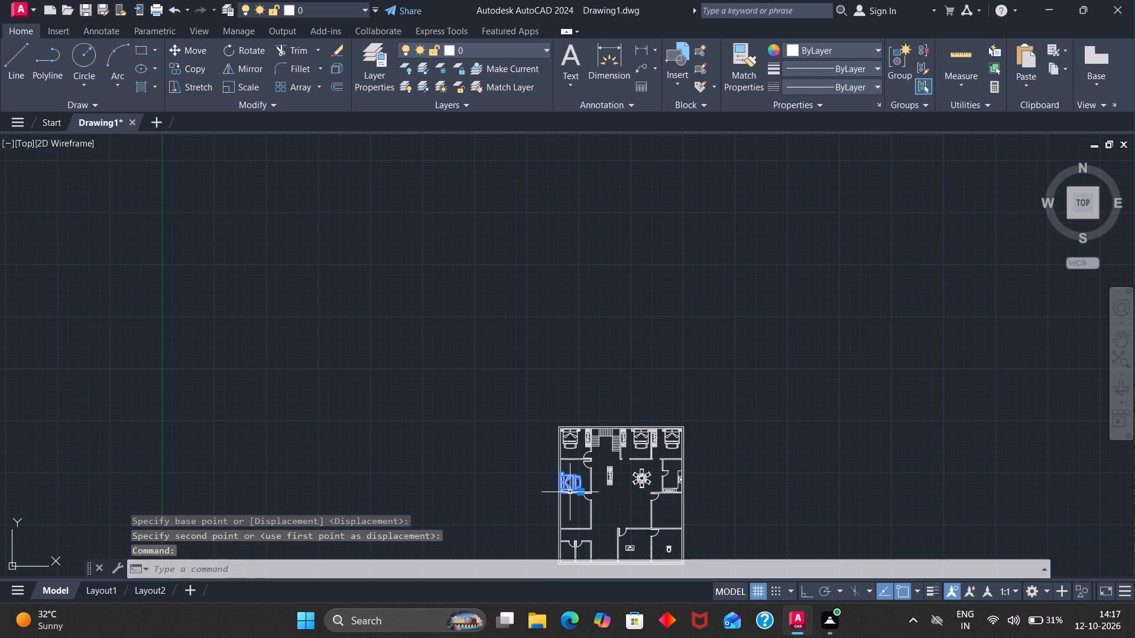
pyautogui.press('m')
pyautogui.press('Return')
pyautogui.scroll(4, 562, 496)
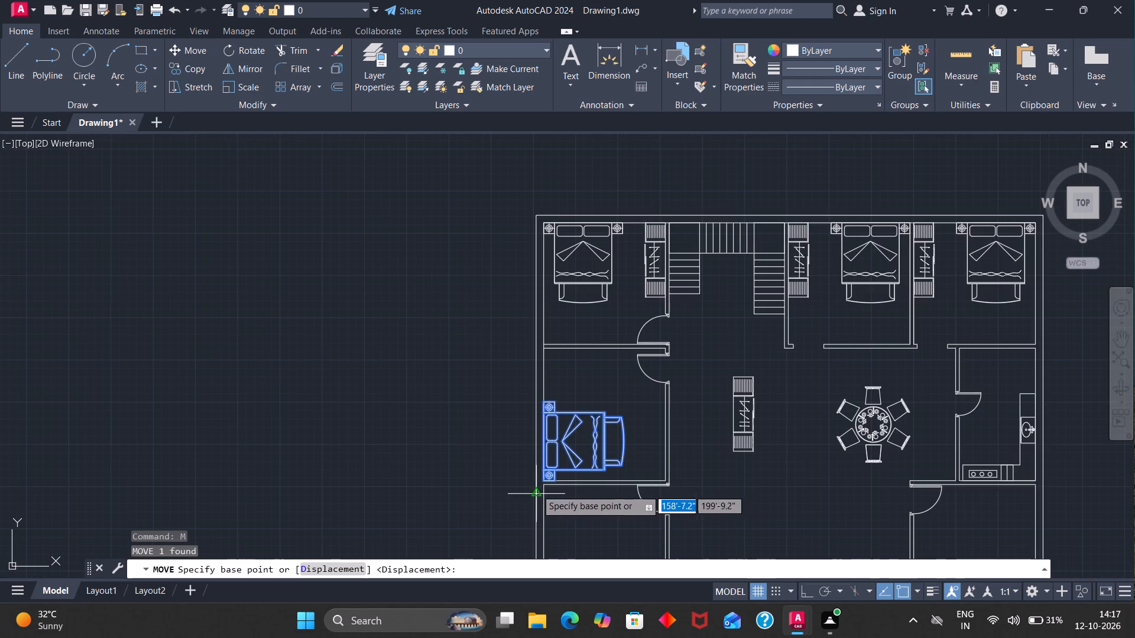
pyautogui.click(544, 480)
pyautogui.scroll(-6, 549, 479)
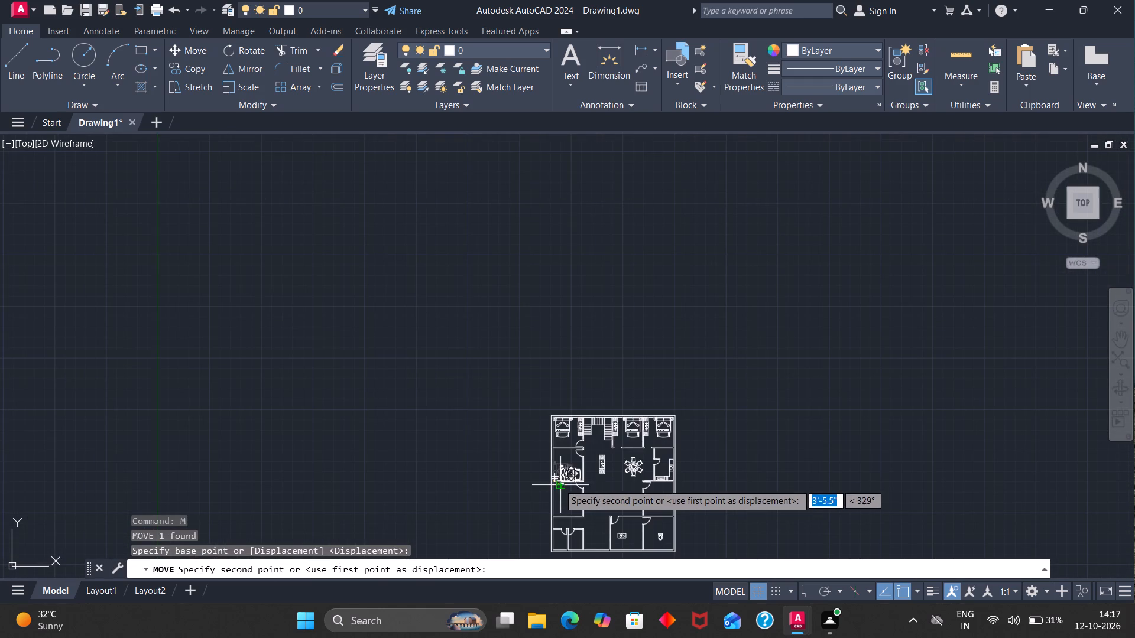
pyautogui.scroll(3, 553, 473)
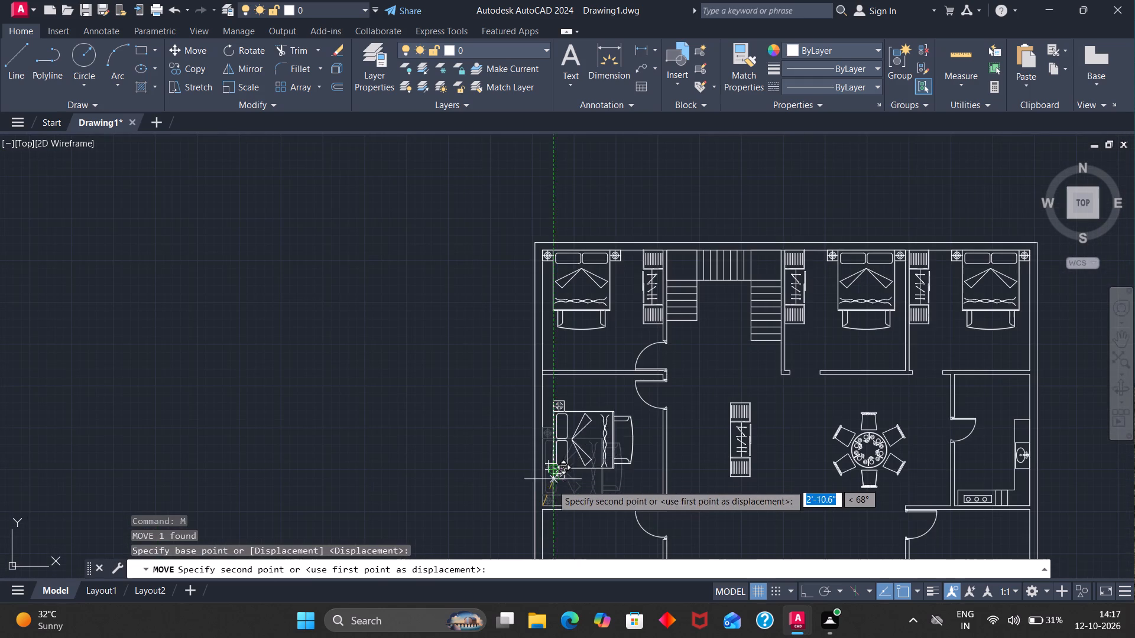
pyautogui.click(541, 503)
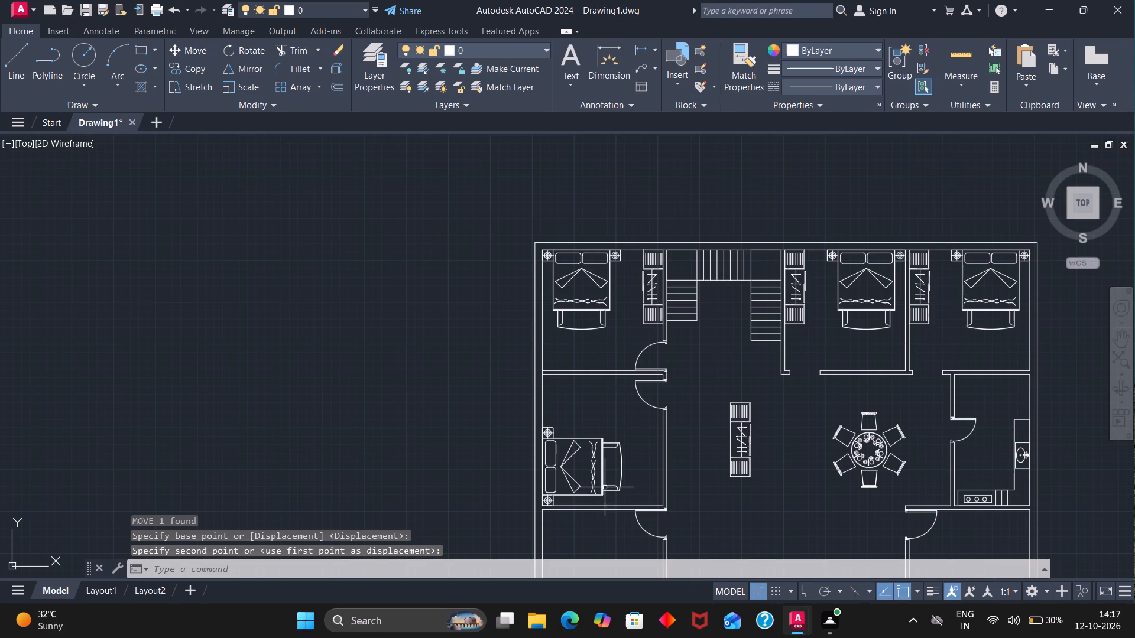
# Copy the rotated bed by its lower-left corner to the lower-left inner corner of the room directly below.
pyautogui.click(595, 482)
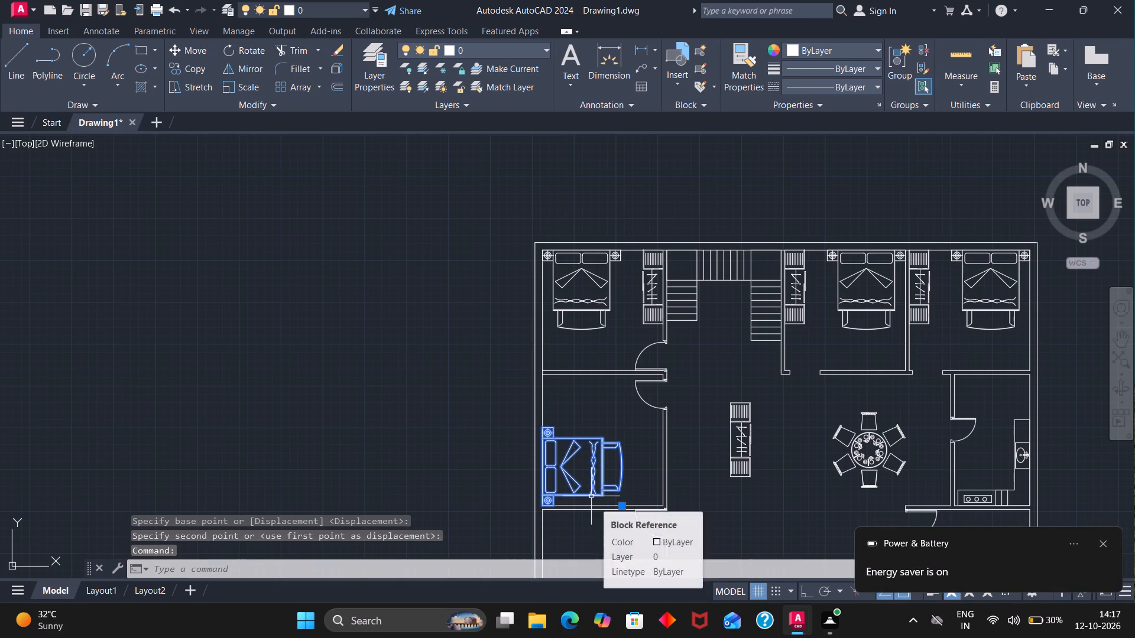
pyautogui.press('c')
pyautogui.press('o')
pyautogui.press('Return')
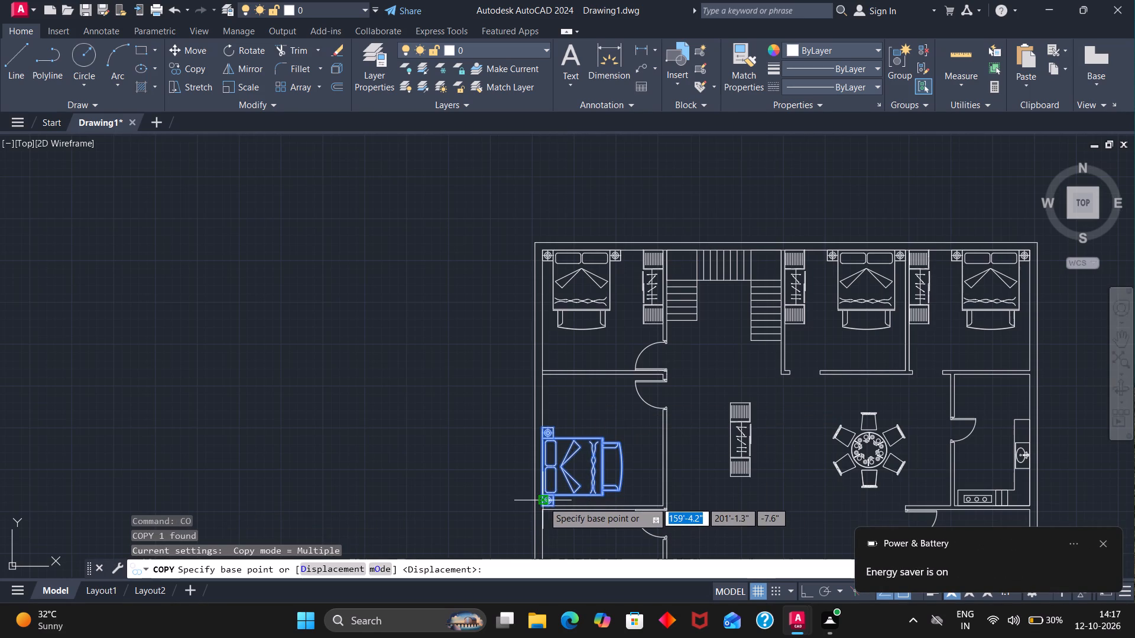
pyautogui.click(542, 507)
pyautogui.scroll(-6, 545, 504)
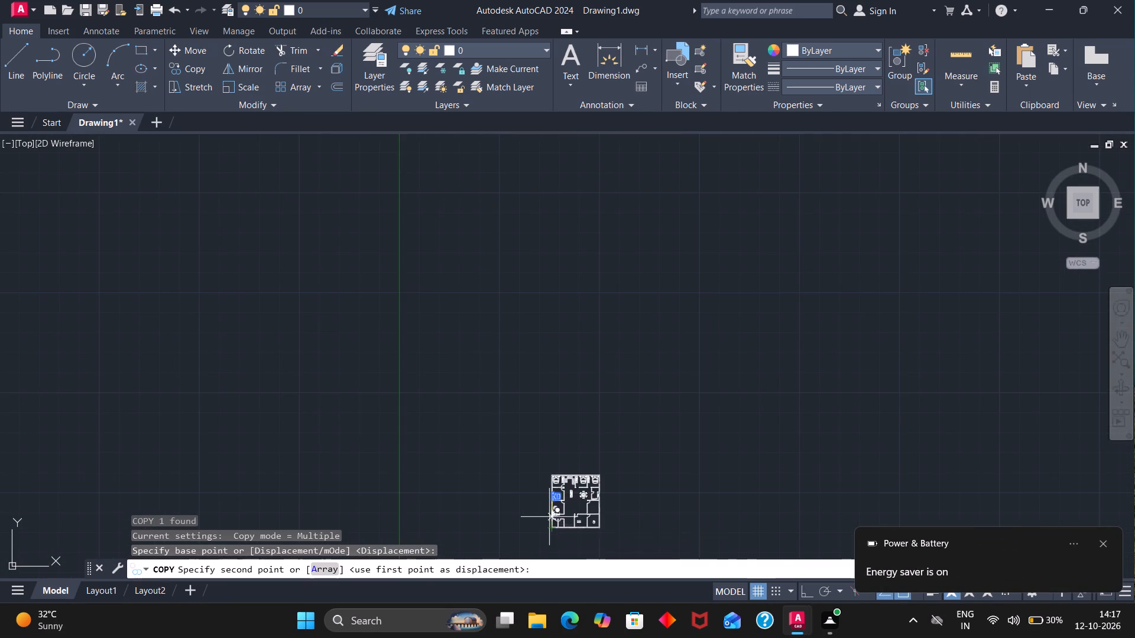
pyautogui.scroll(7, 550, 514)
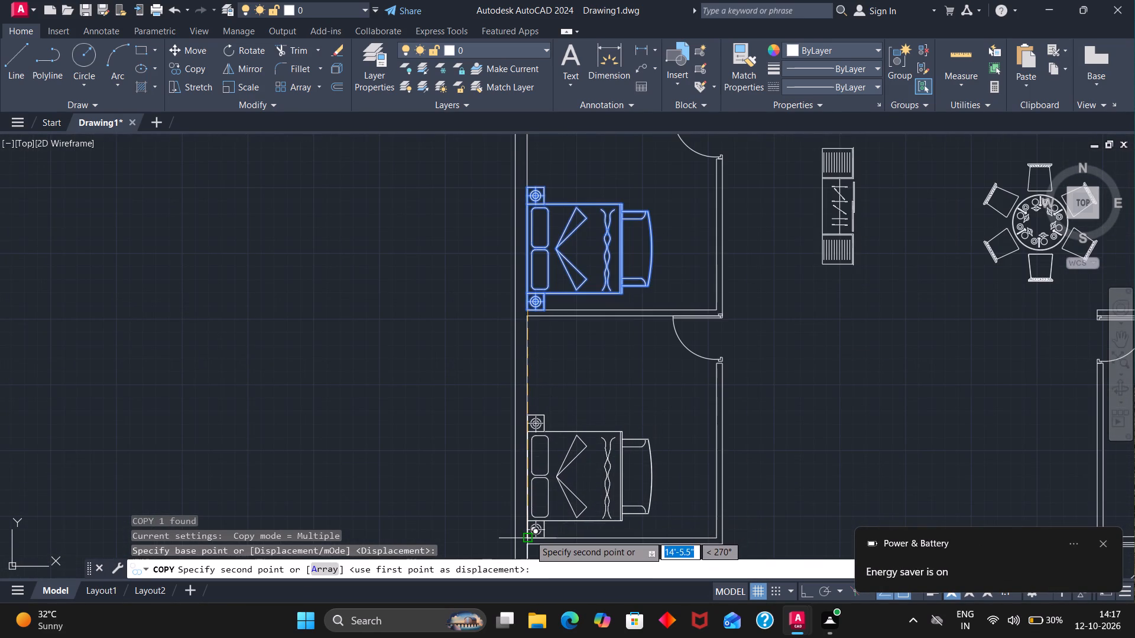
pyautogui.click(530, 535)
pyautogui.press('Escape')
# Rotate the hall wardrobe 90° clockwise about its lower-left corner so it lies horizontally.
pyautogui.scroll(-2, 607, 491)
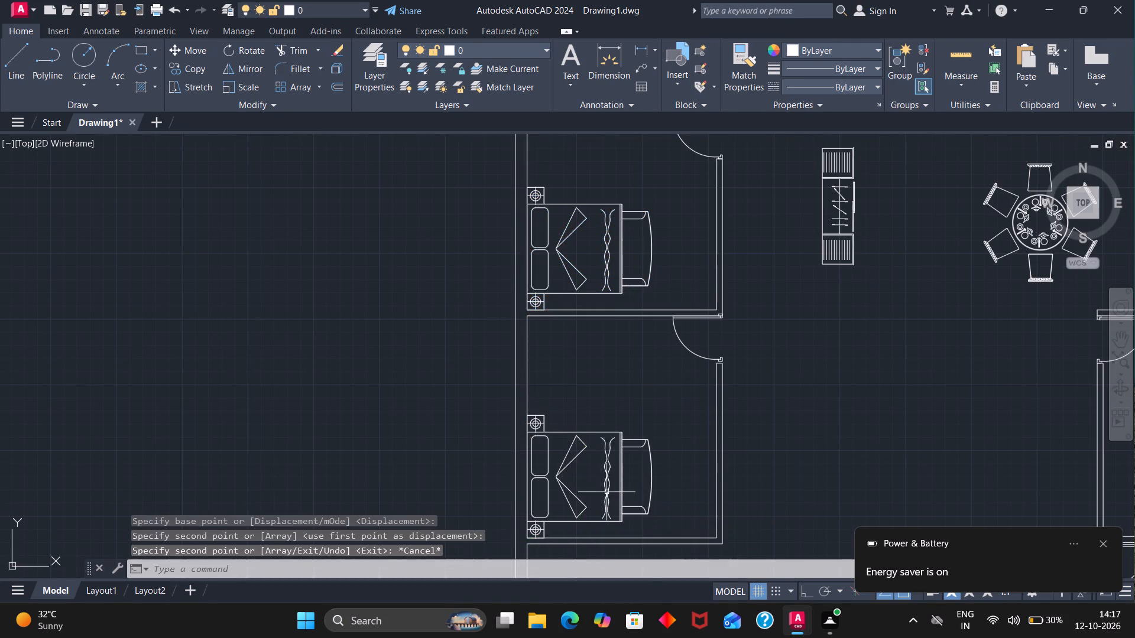
pyautogui.scroll(-2, 617, 477)
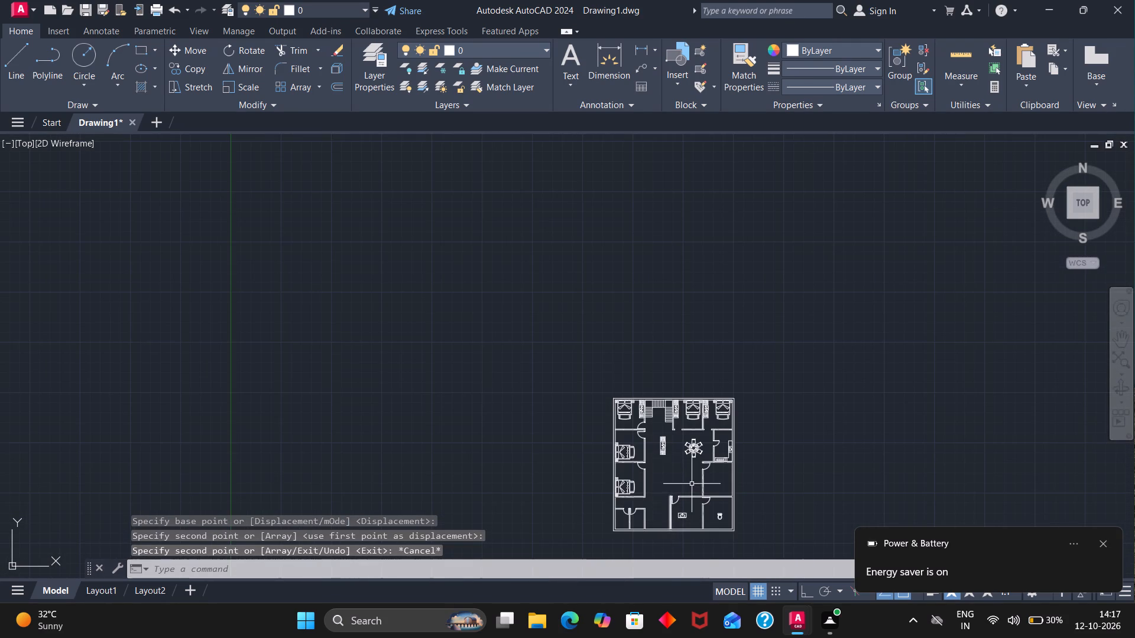
pyautogui.scroll(2, 658, 445)
pyautogui.click(661, 445)
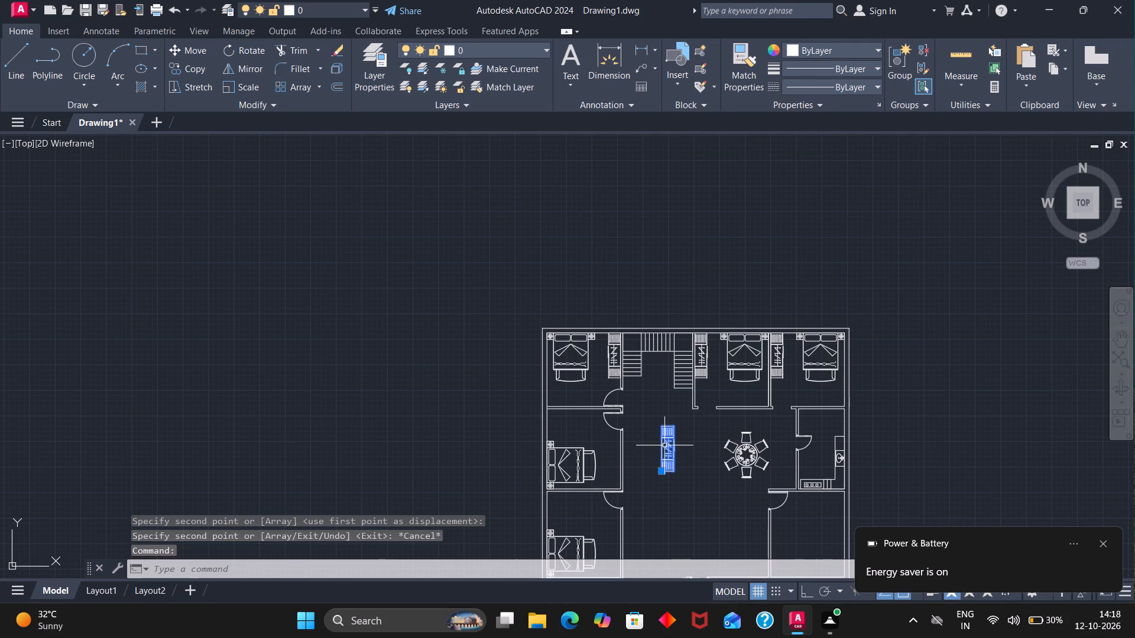
pyautogui.press('r')
pyautogui.press('o')
pyautogui.press('Return')
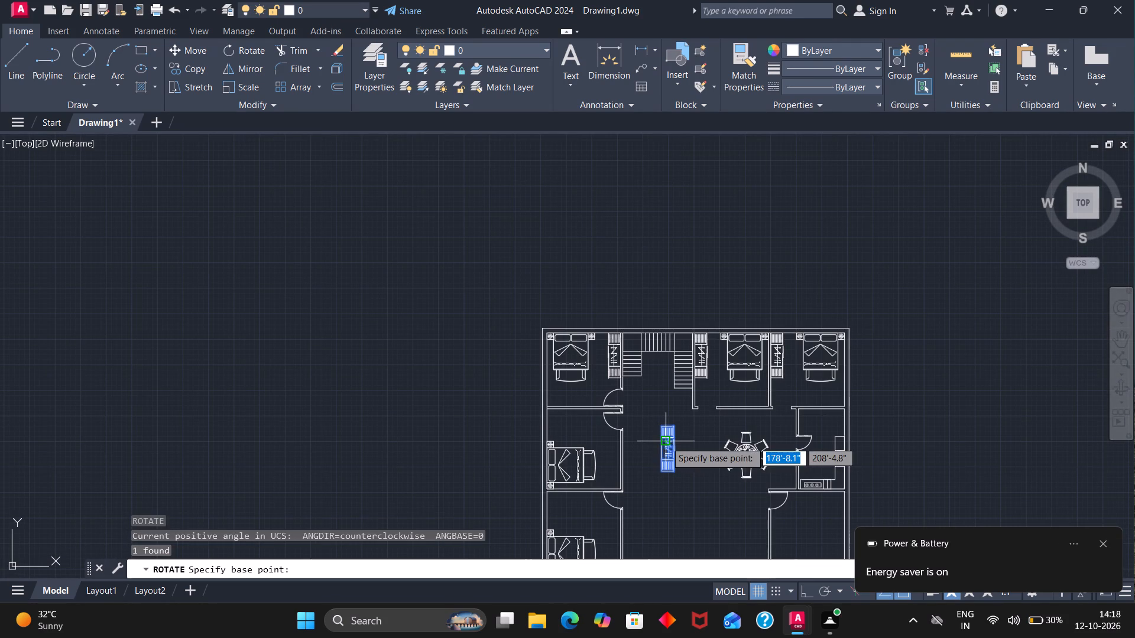
pyautogui.scroll(2, 660, 473)
pyautogui.click(660, 471)
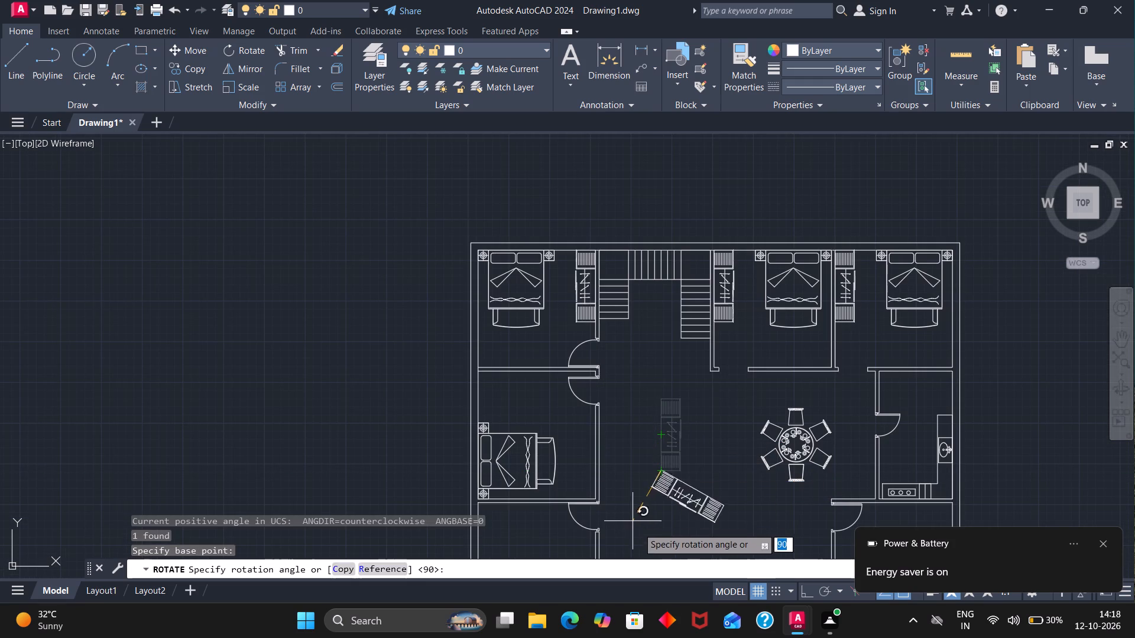
pyautogui.click(664, 522)
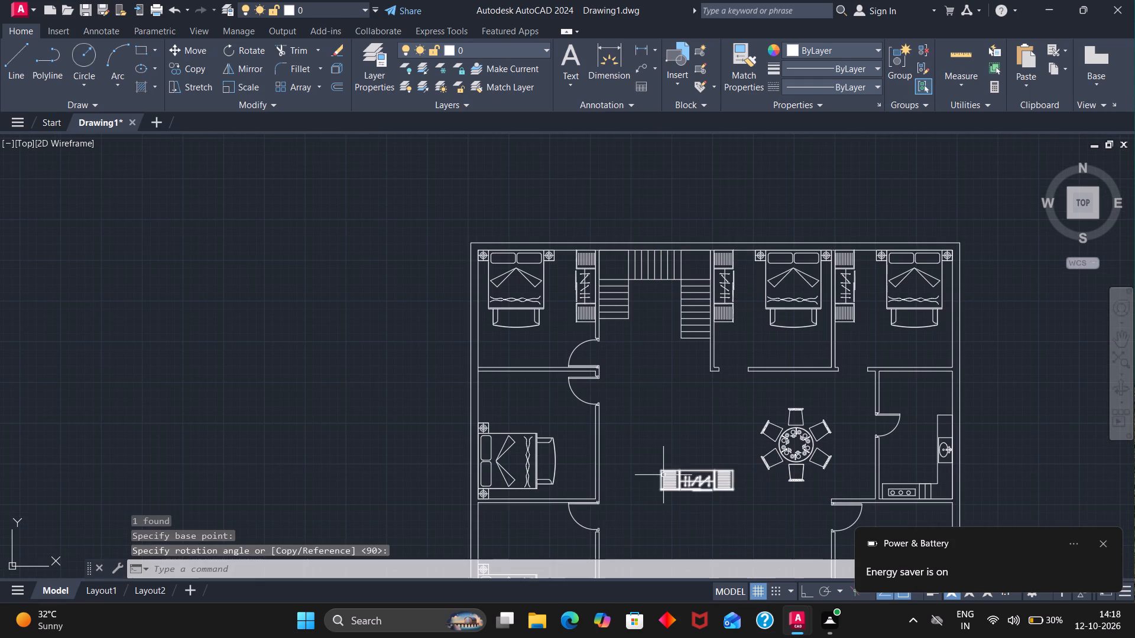
# Move the horizontal hall wardrobe by its upper-left corner to the upper-left corner of the second room down the plan's left side.
pyautogui.click(661, 472)
pyautogui.press('m')
pyautogui.hotkey('shift', 'Return')
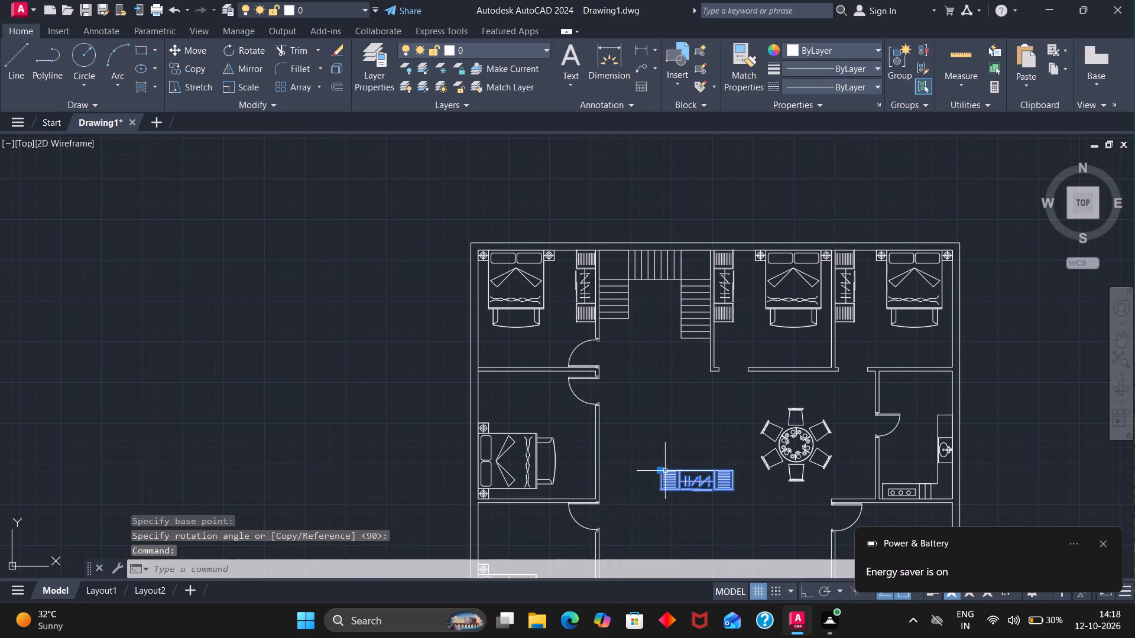
pyautogui.click(661, 470)
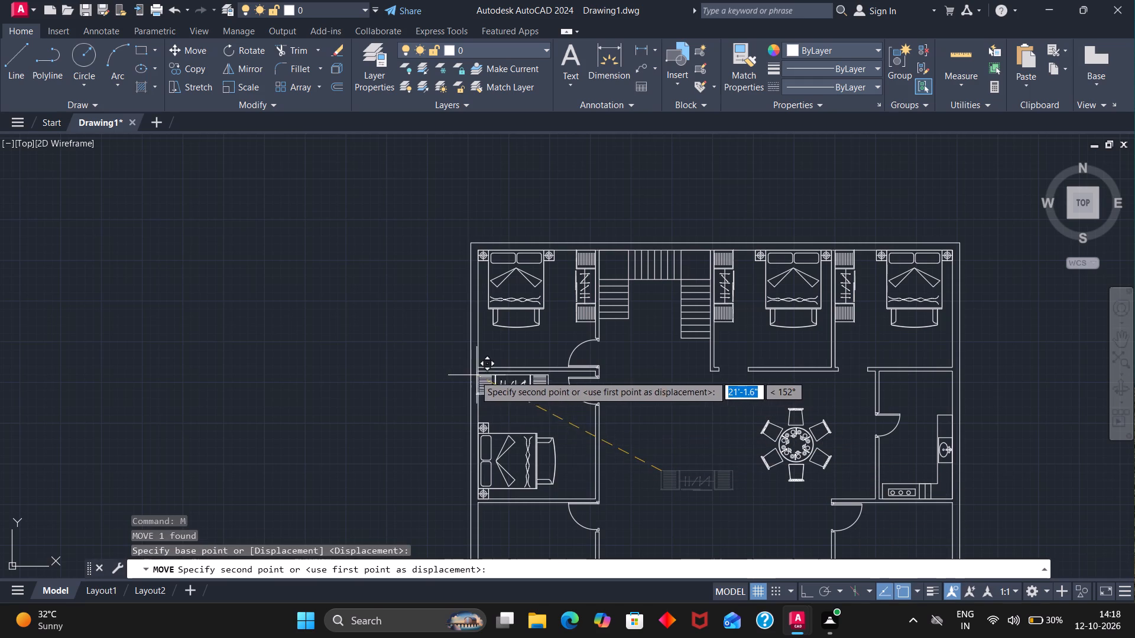
pyautogui.click(477, 375)
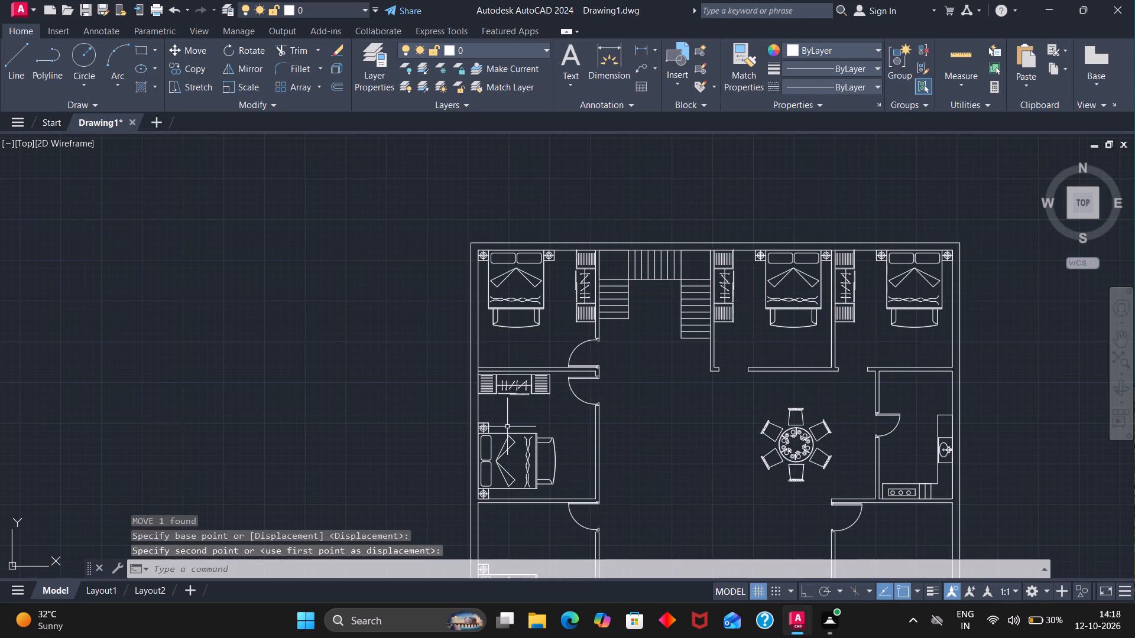
# Move the wardrobe again, snapping its upper-left corner onto the same room's upper-left inner wall corner.
pyautogui.scroll(3, 500, 386)
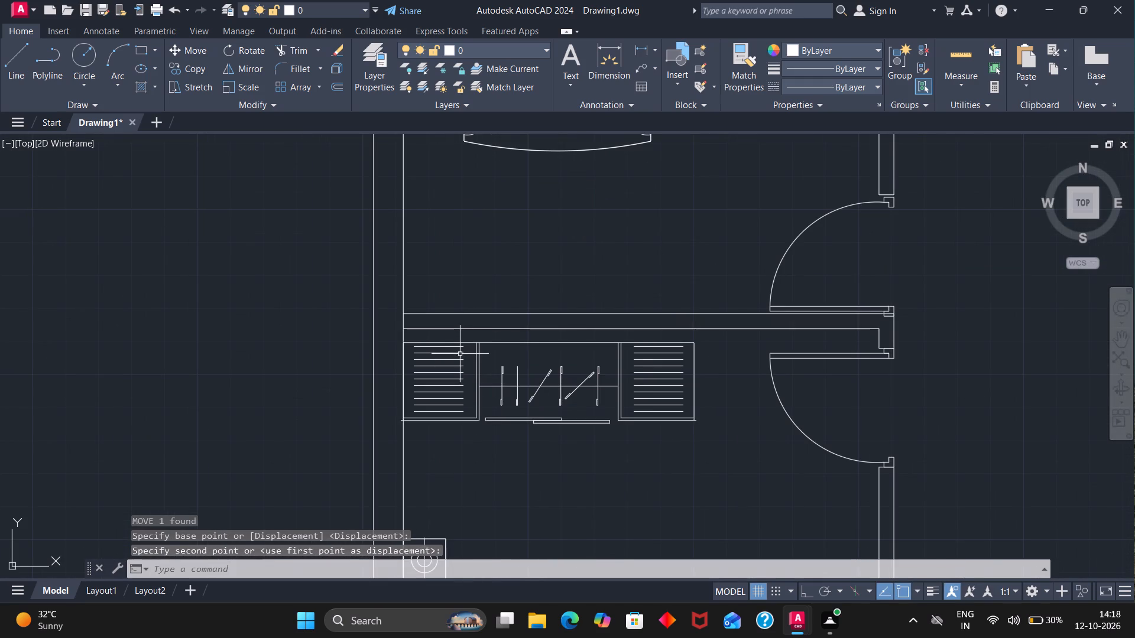
pyautogui.click(458, 343)
pyautogui.press('m')
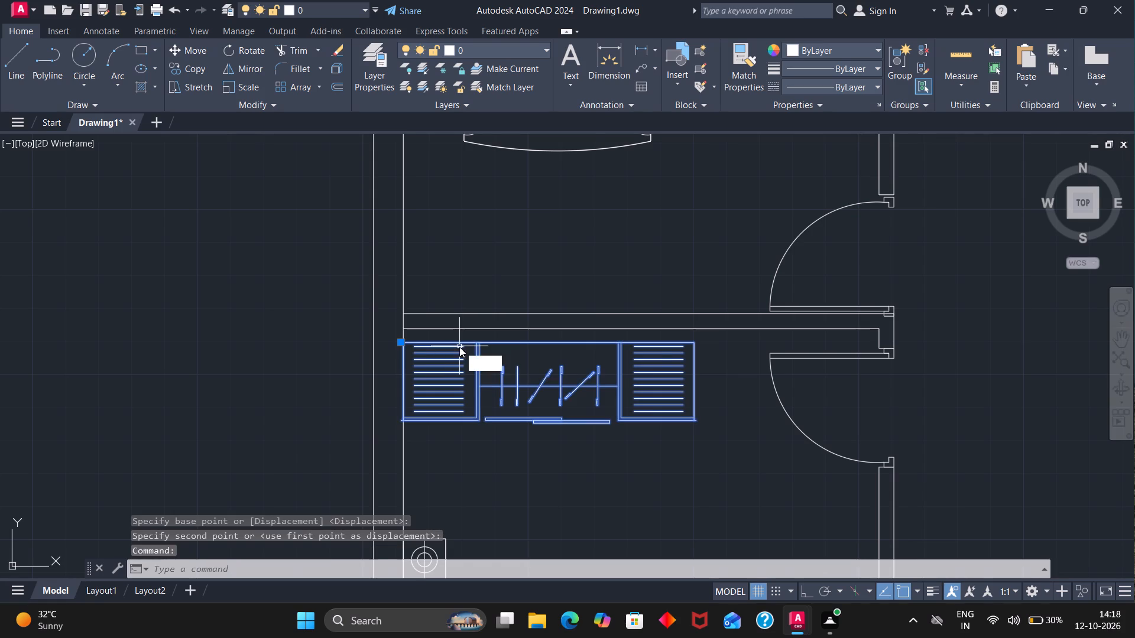
pyautogui.press('Return')
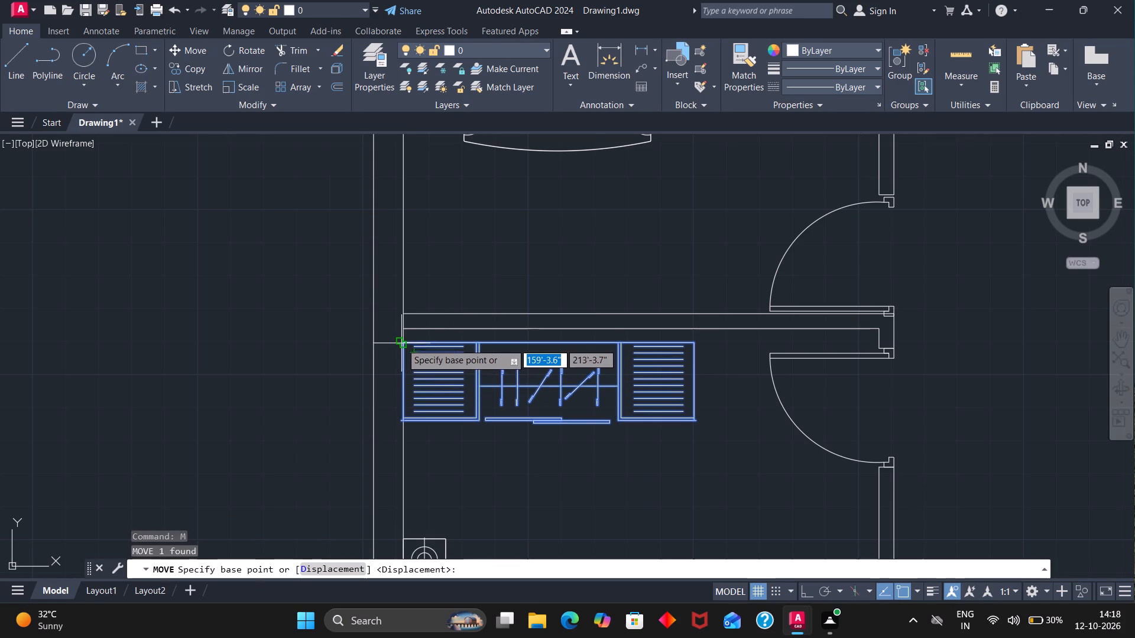
pyautogui.click(401, 343)
pyautogui.click(404, 330)
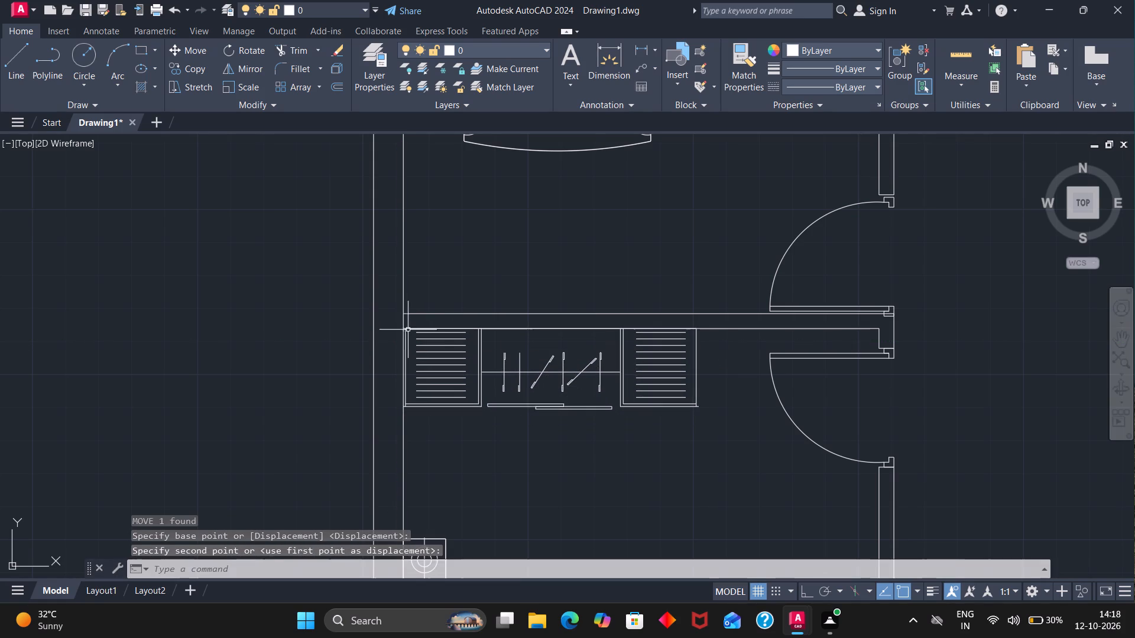
# Copy the wardrobe by its upper-left corner to the upper-left inner corner of the room directly below.
pyautogui.click(416, 353)
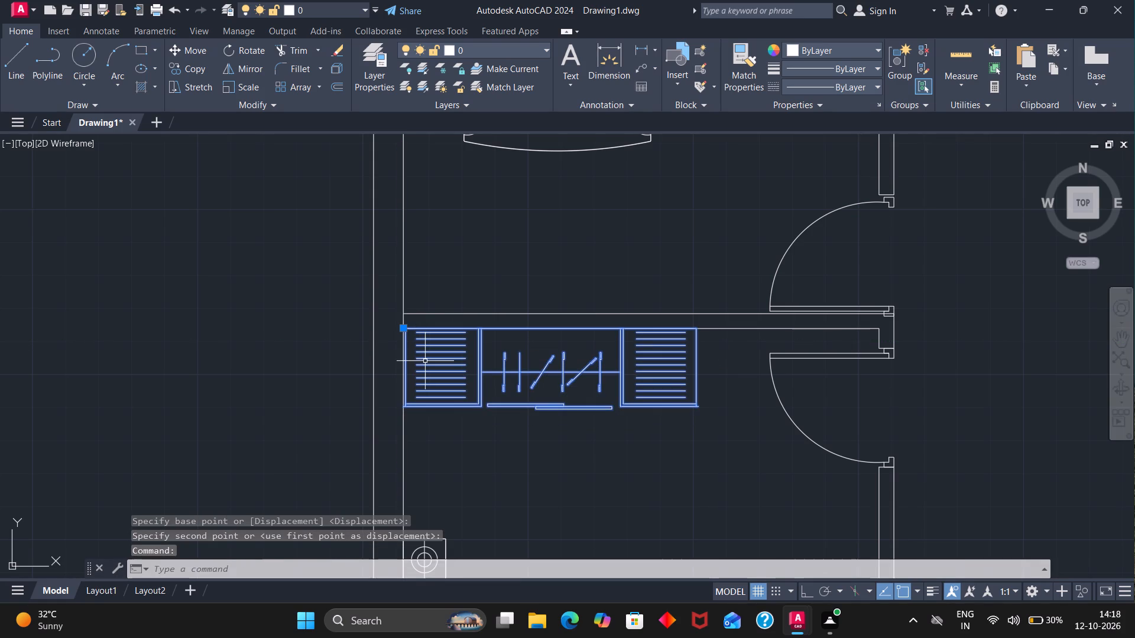
pyautogui.write('CO')
pyautogui.press('Return')
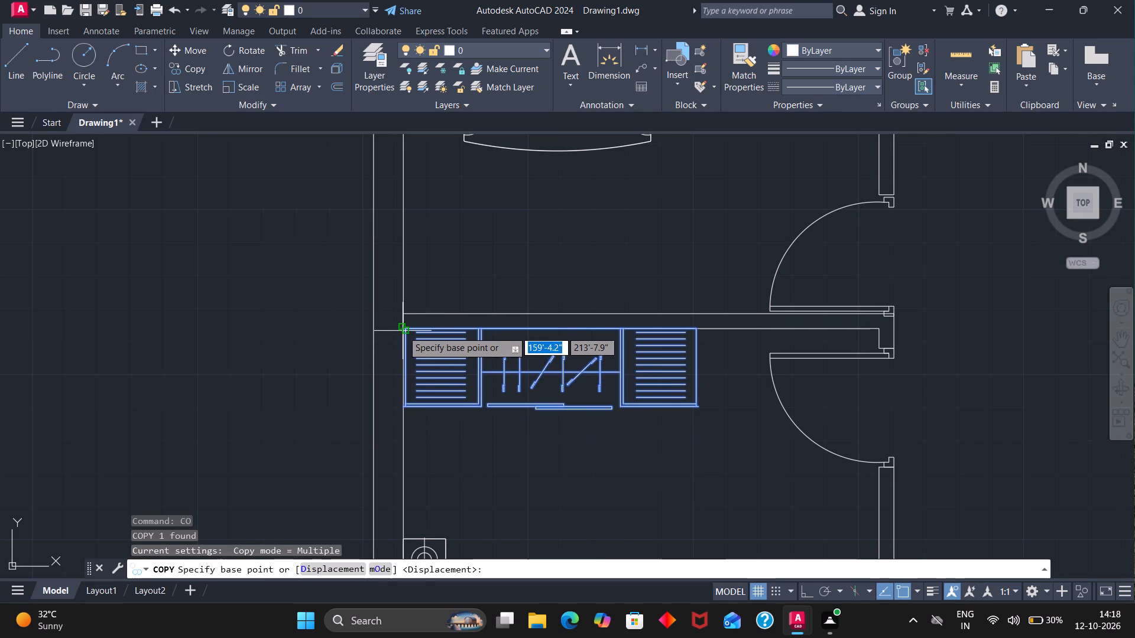
pyautogui.click(403, 331)
pyautogui.scroll(-3, 403, 331)
pyautogui.scroll(3, 407, 468)
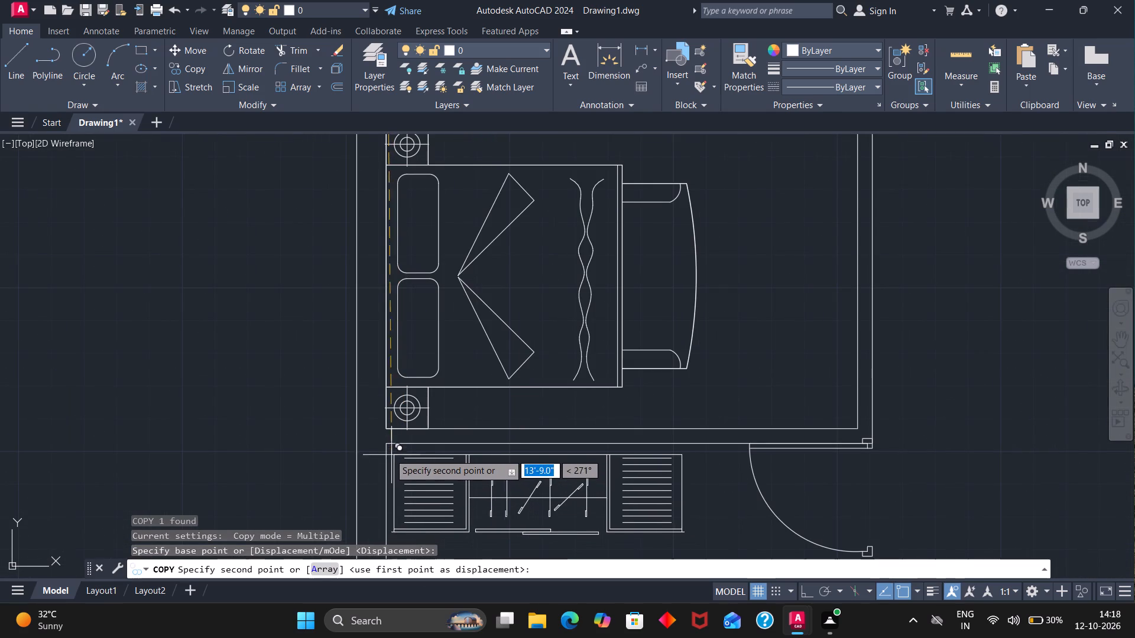
pyautogui.click(387, 448)
# Place another copy of the wardrobe just outside the plan's right wall, level with the room below the kitchen.
pyautogui.scroll(-4, 394, 443)
pyautogui.scroll(-3, 463, 442)
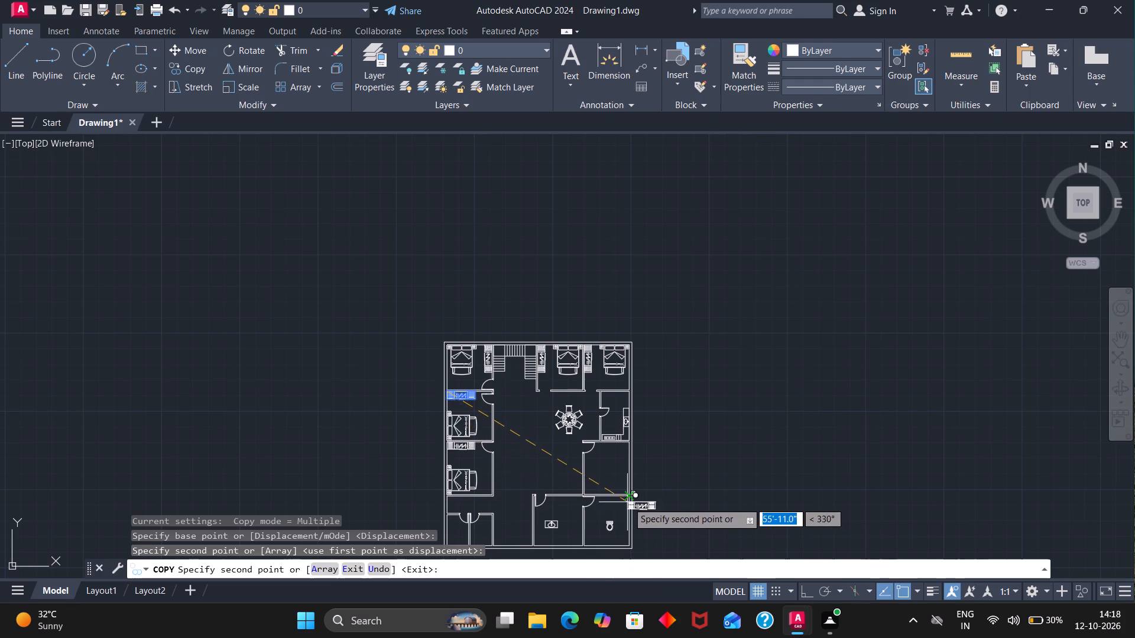
pyautogui.click(654, 479)
pyautogui.press('Escape')
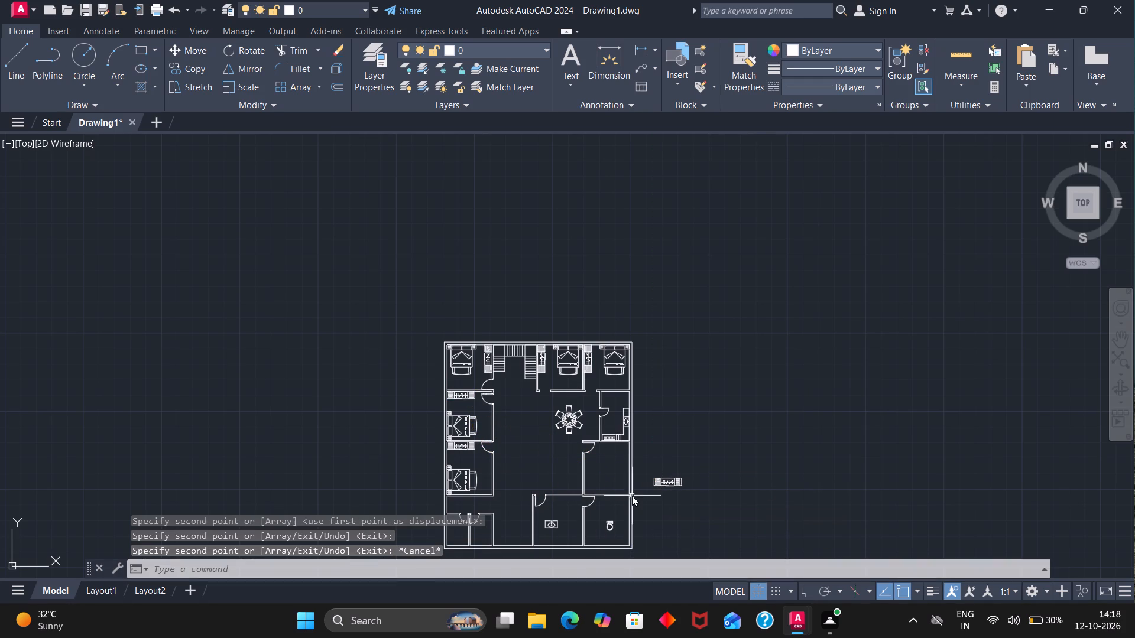
# Rotate the wardrobe copy outside the plan 180° about its upper-left corner, with Ortho on.
pyautogui.click(662, 484)
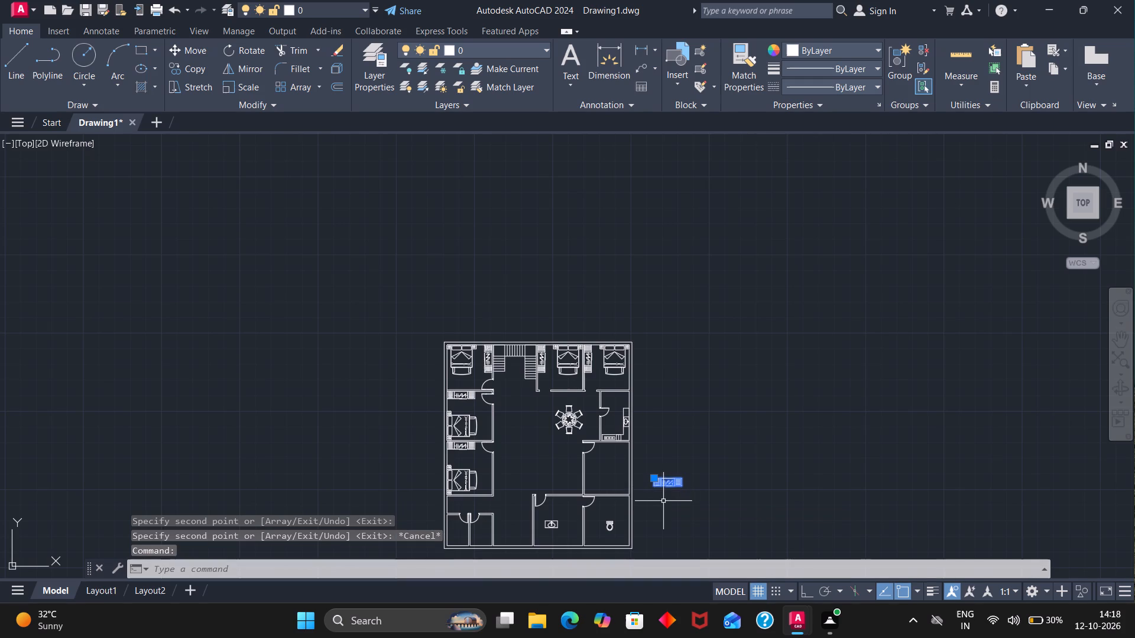
pyautogui.press('r')
pyautogui.press('o')
pyautogui.press('Return')
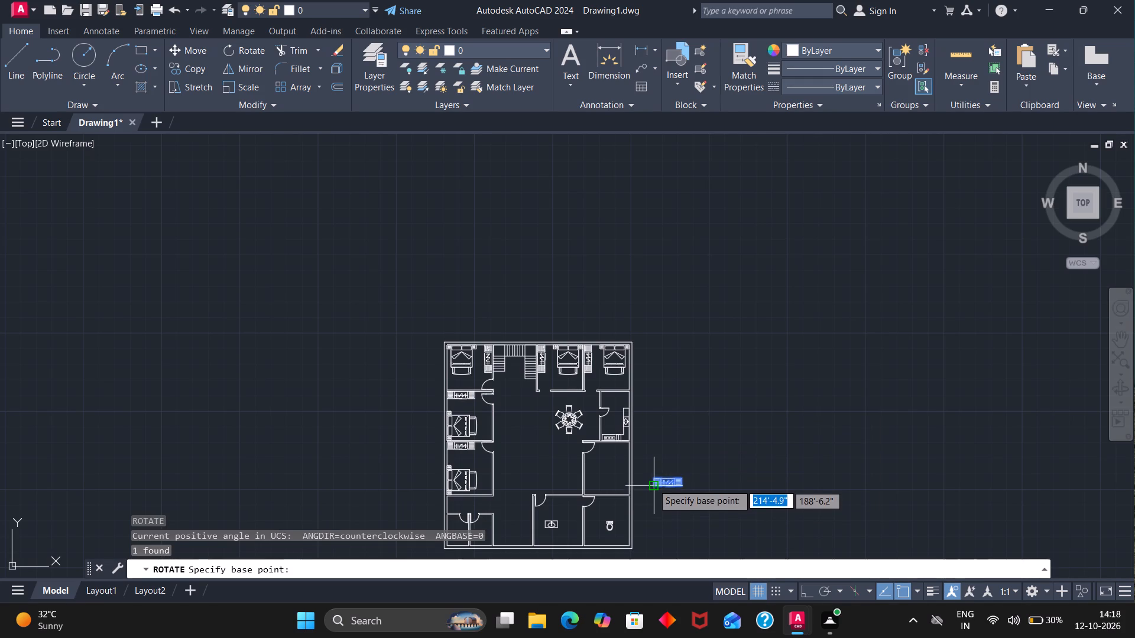
pyautogui.scroll(4, 653, 483)
pyautogui.click(651, 464)
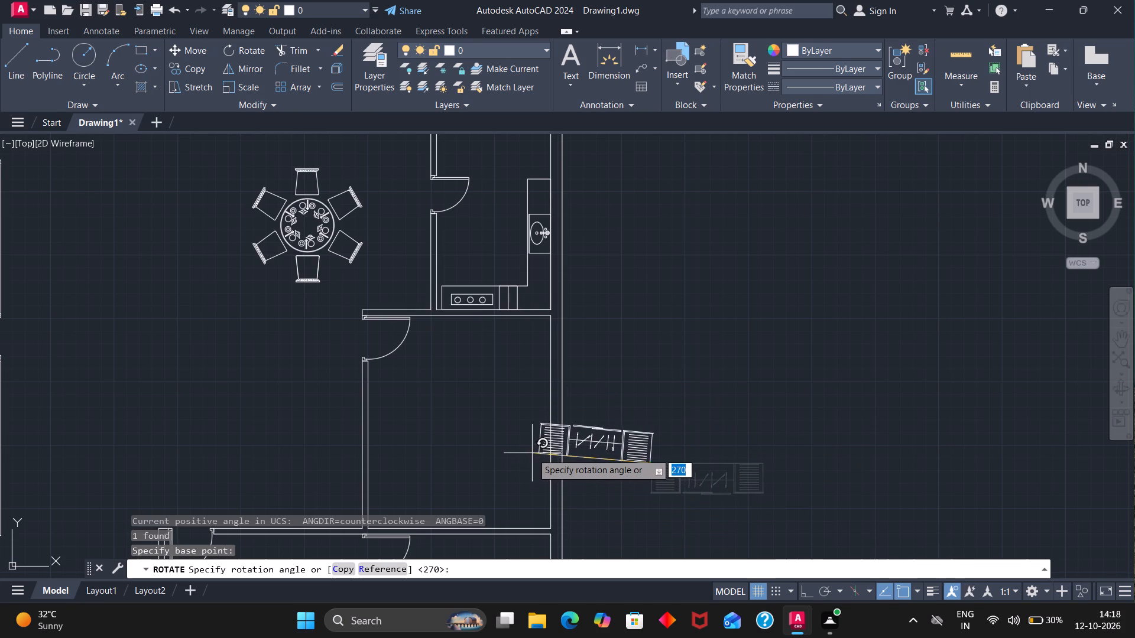
pyautogui.press('F8')
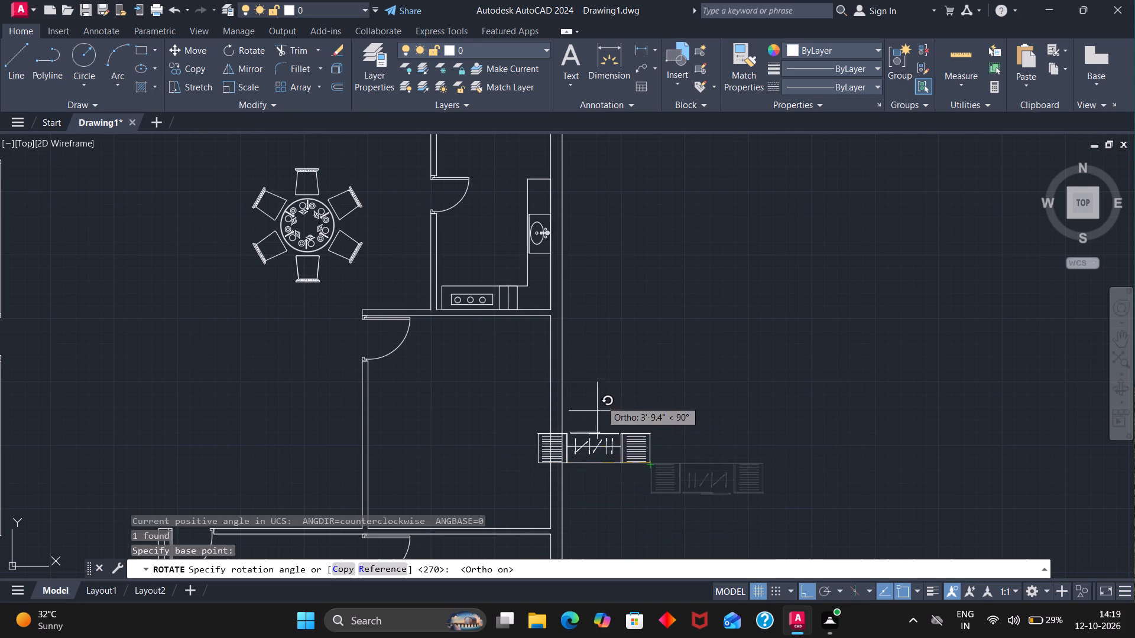
pyautogui.click(552, 457)
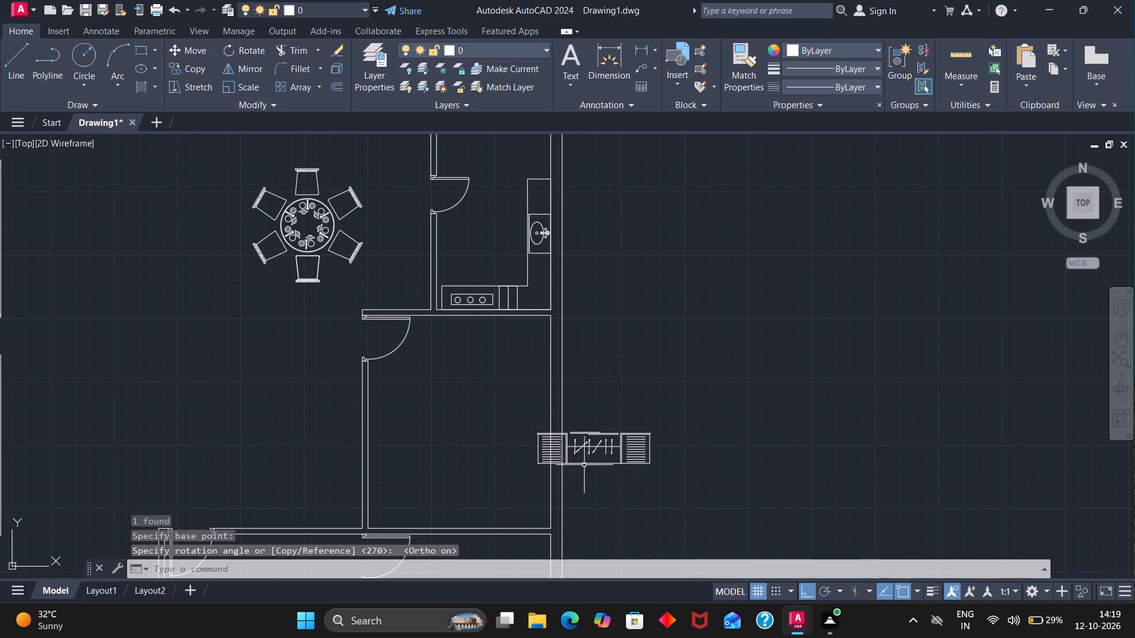
# Move the rotated wardrobe into the lower-right corner of the room below the kitchen, with Ortho off.
pyautogui.click(588, 464)
pyautogui.press('m')
pyautogui.press('Return')
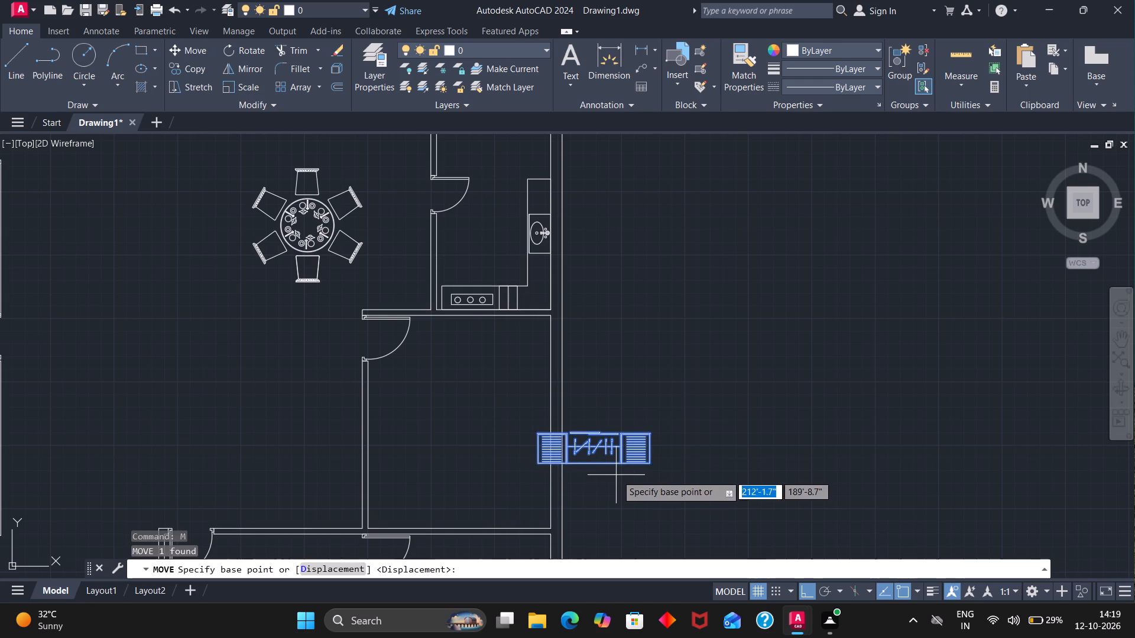
pyautogui.click(610, 463)
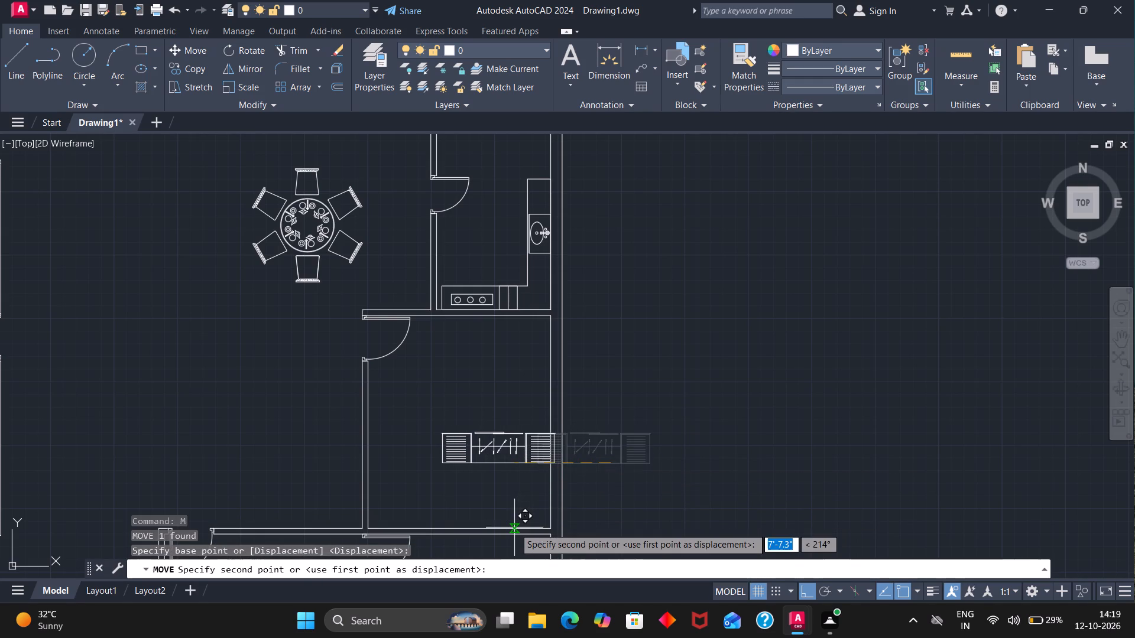
pyautogui.press('F8')
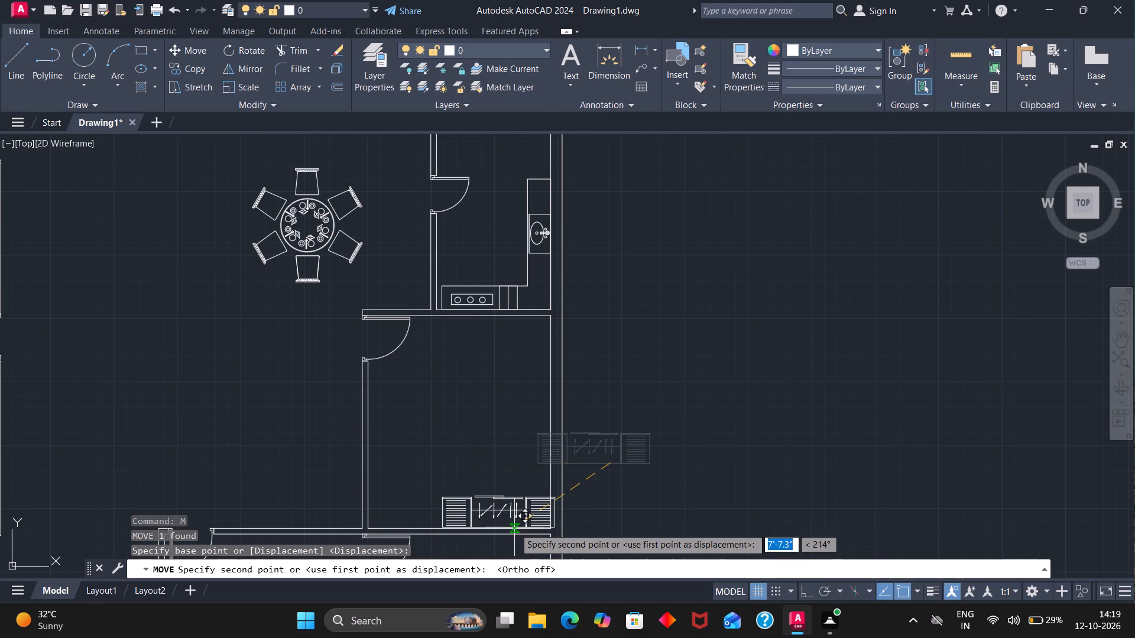
pyautogui.click(510, 527)
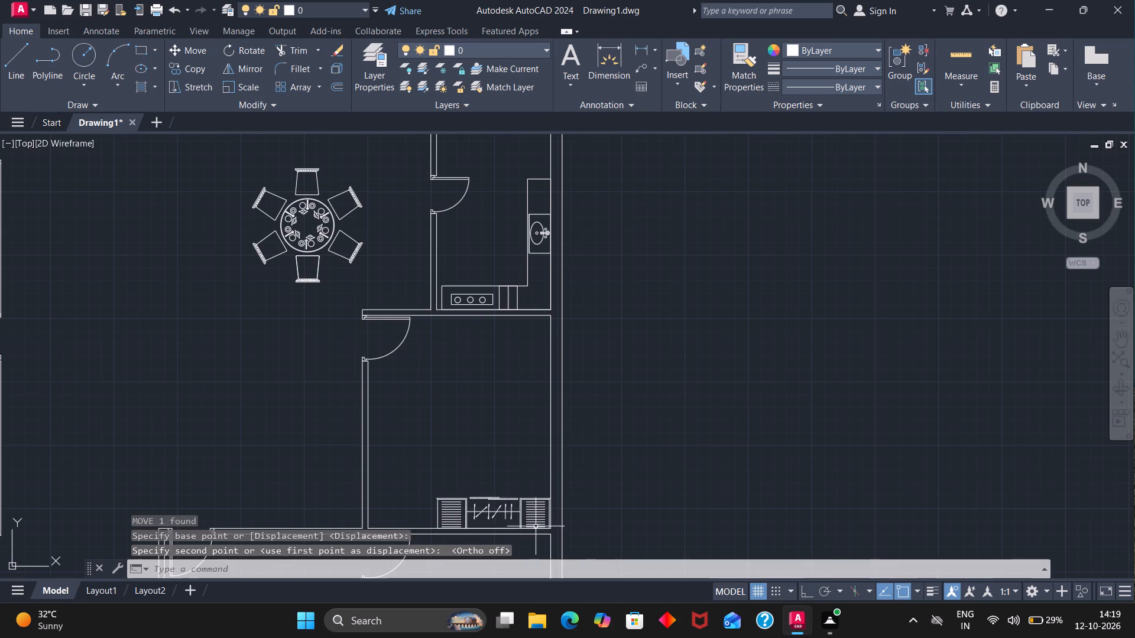
# Move the wardrobe again, closing the small gap between its lower-right corner and the room's right wall.
pyautogui.scroll(3, 547, 520)
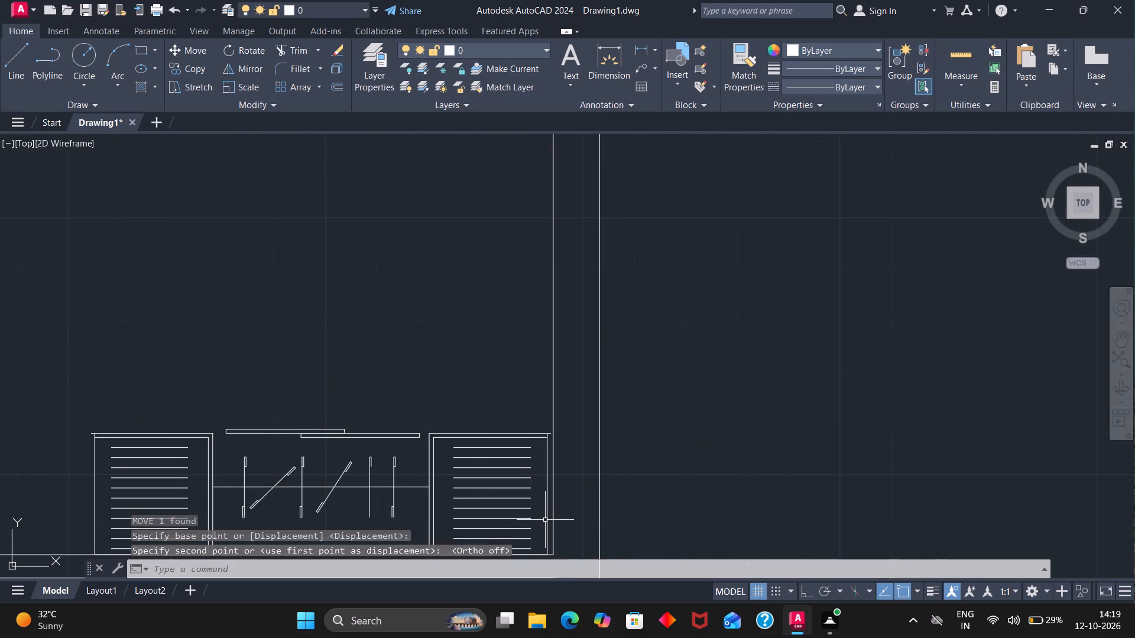
pyautogui.click(545, 520)
pyautogui.press('m')
pyautogui.press('Return')
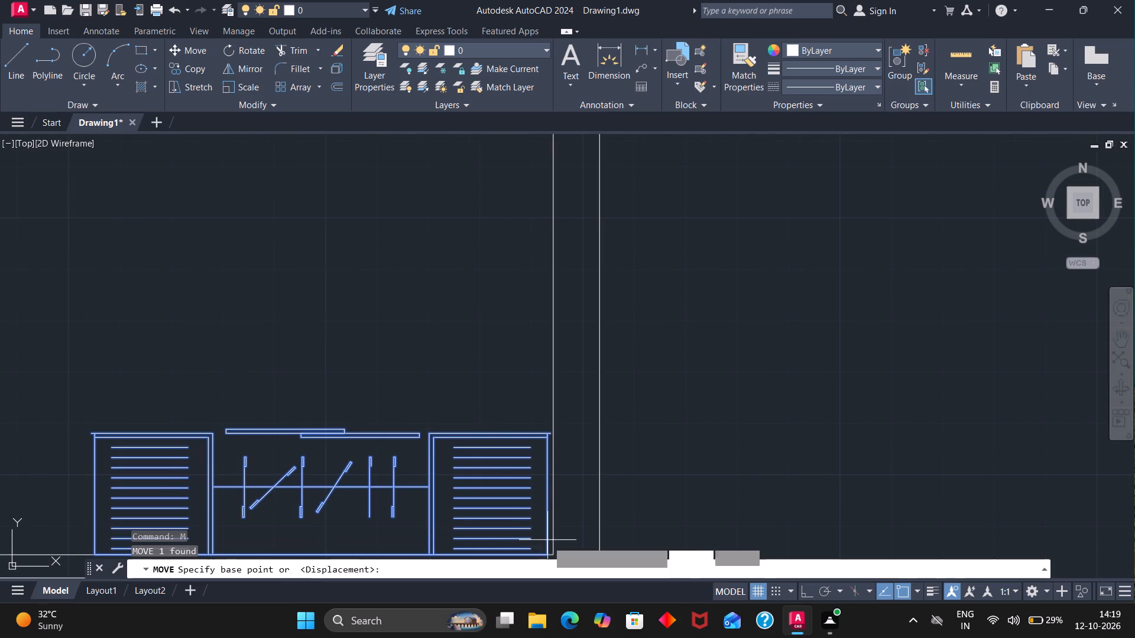
pyautogui.click(547, 551)
pyautogui.click(551, 551)
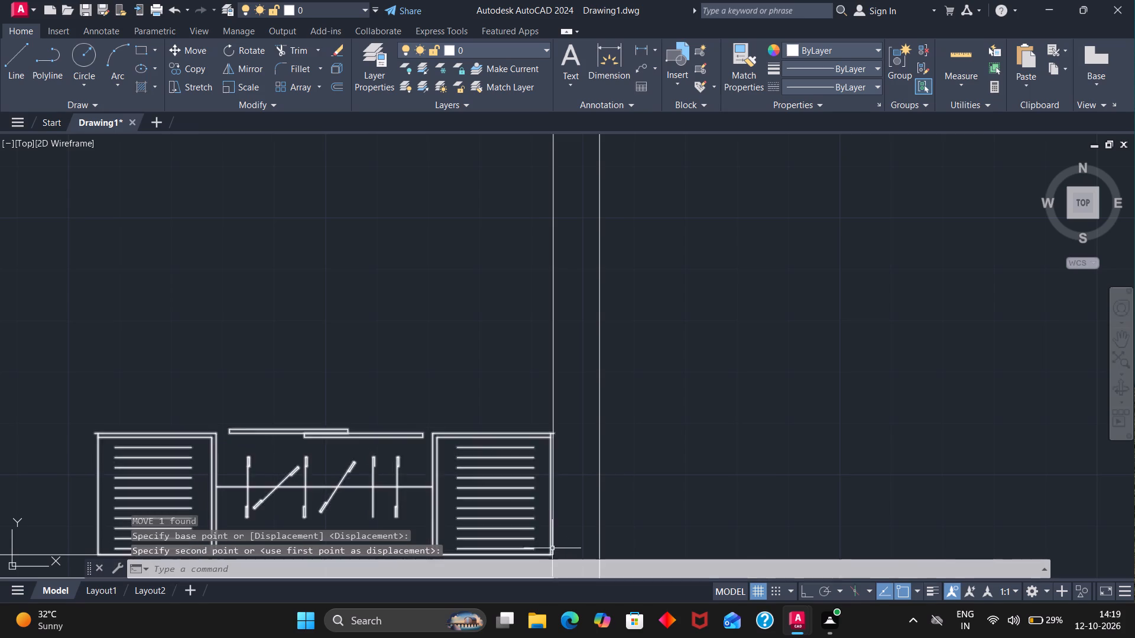
# Mirror the bed in the third room down the left side about a vertical line at its foot, keeping the original.
pyautogui.scroll(-5, 555, 538)
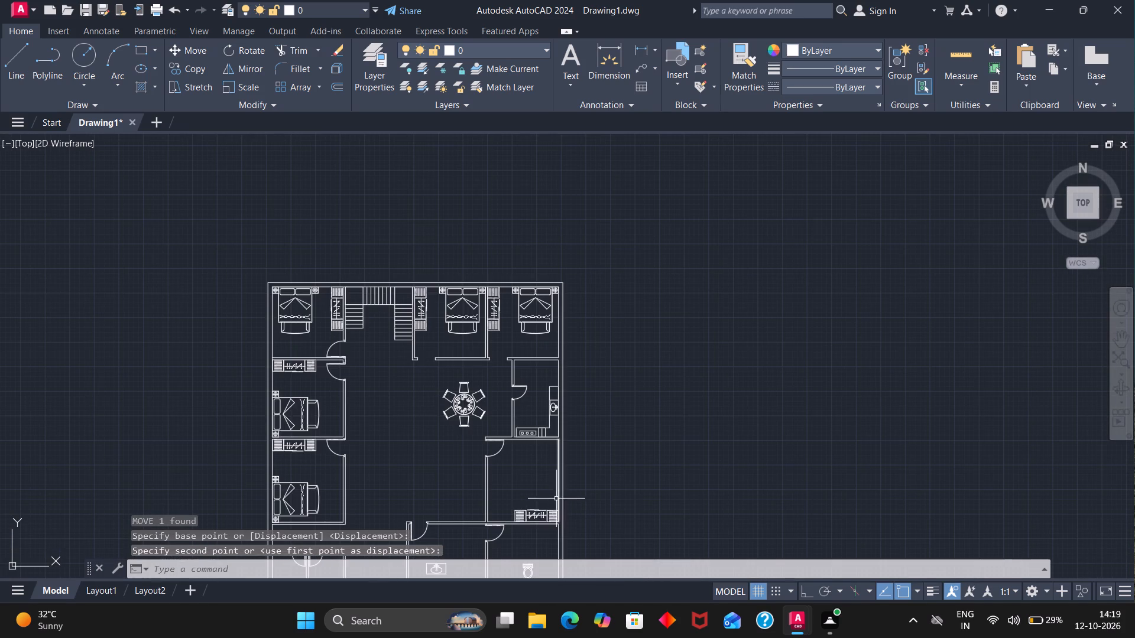
pyautogui.scroll(-1, 526, 523)
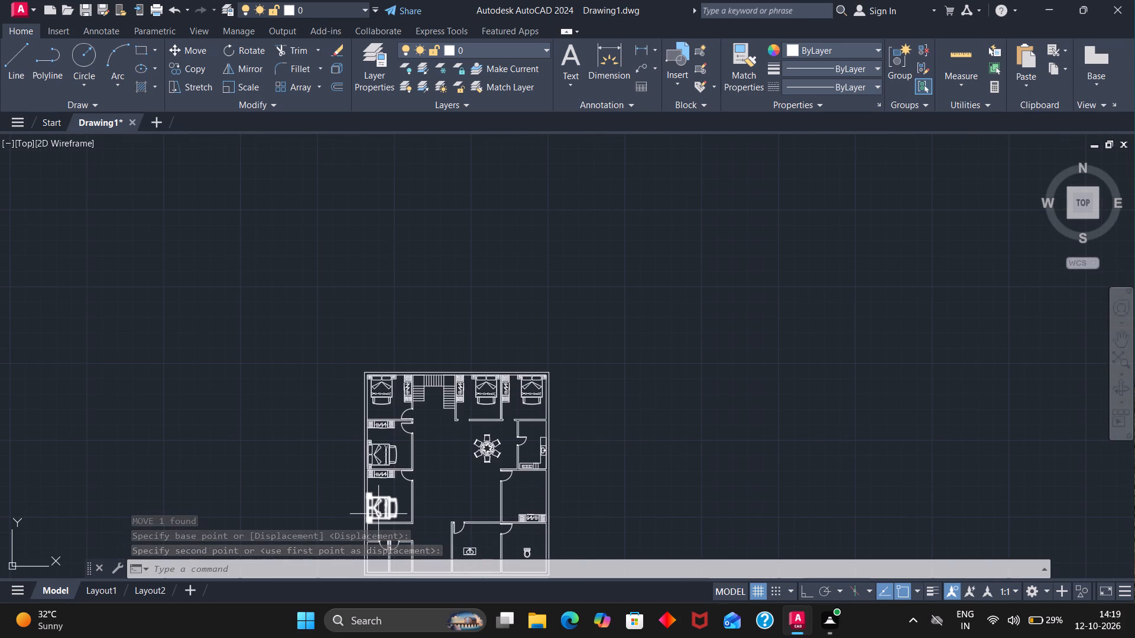
pyautogui.click(378, 514)
pyautogui.press('m')
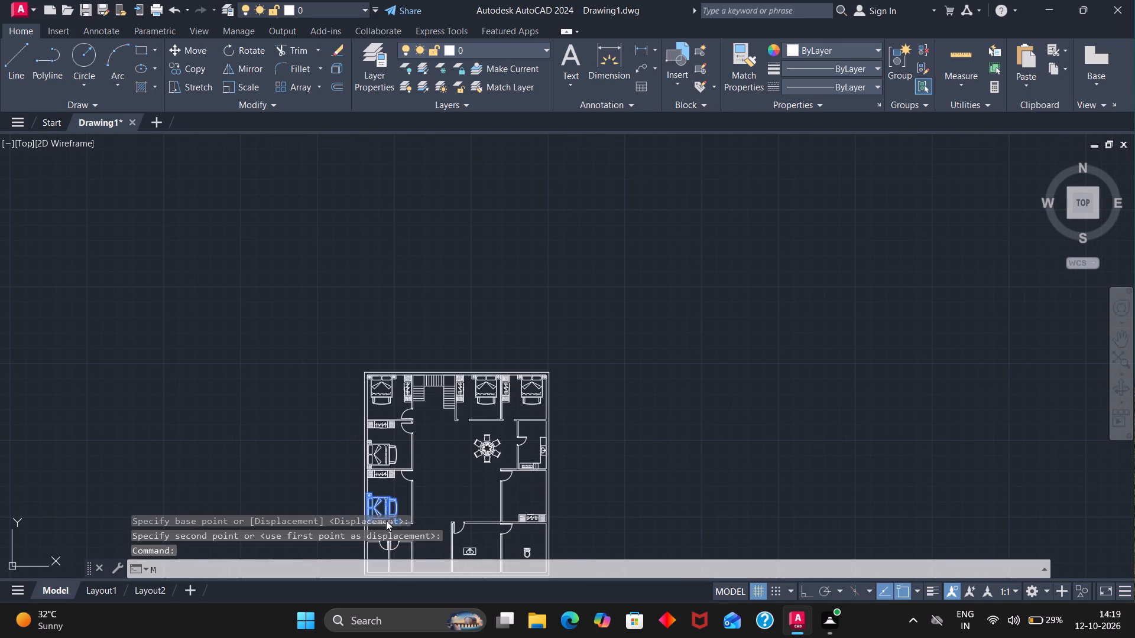
pyautogui.press('i')
pyautogui.press('Return')
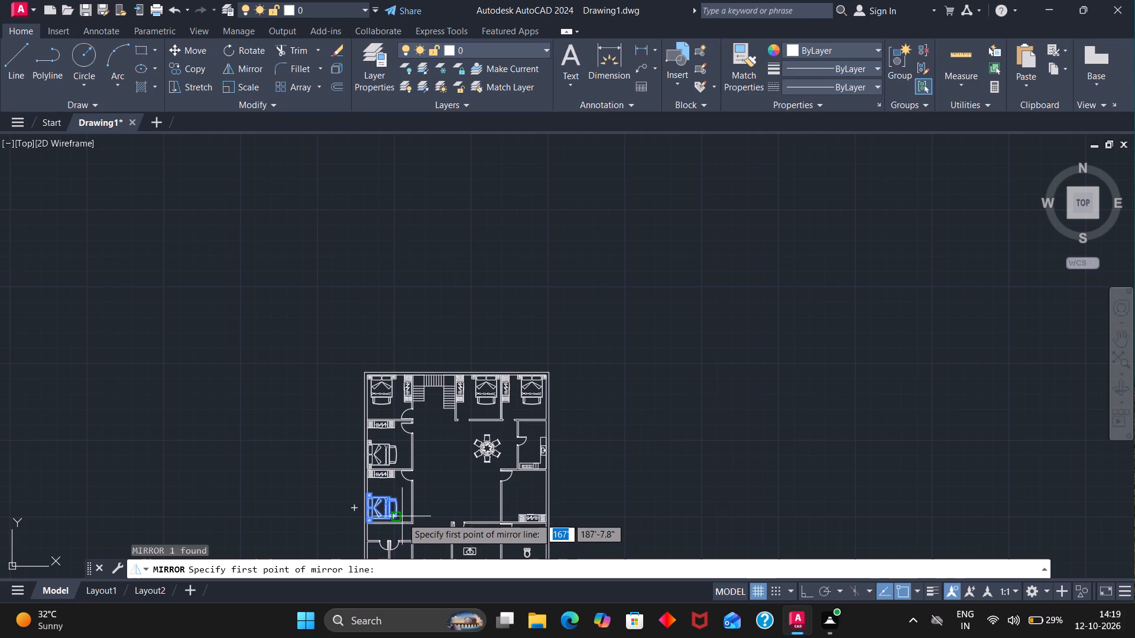
pyautogui.click(397, 517)
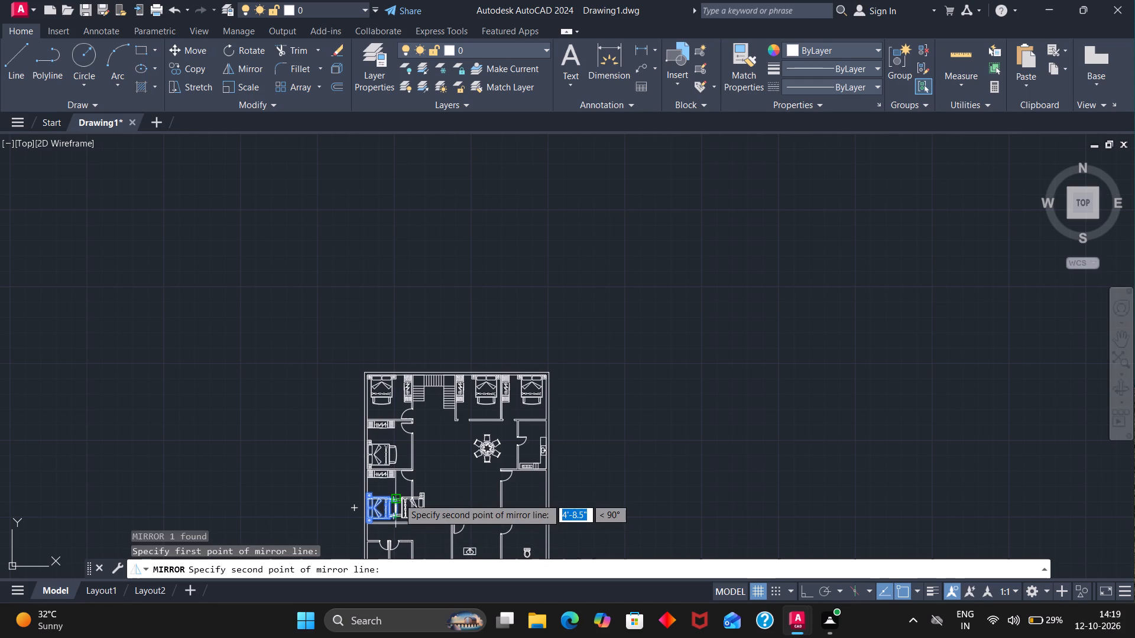
pyautogui.scroll(3, 398, 498)
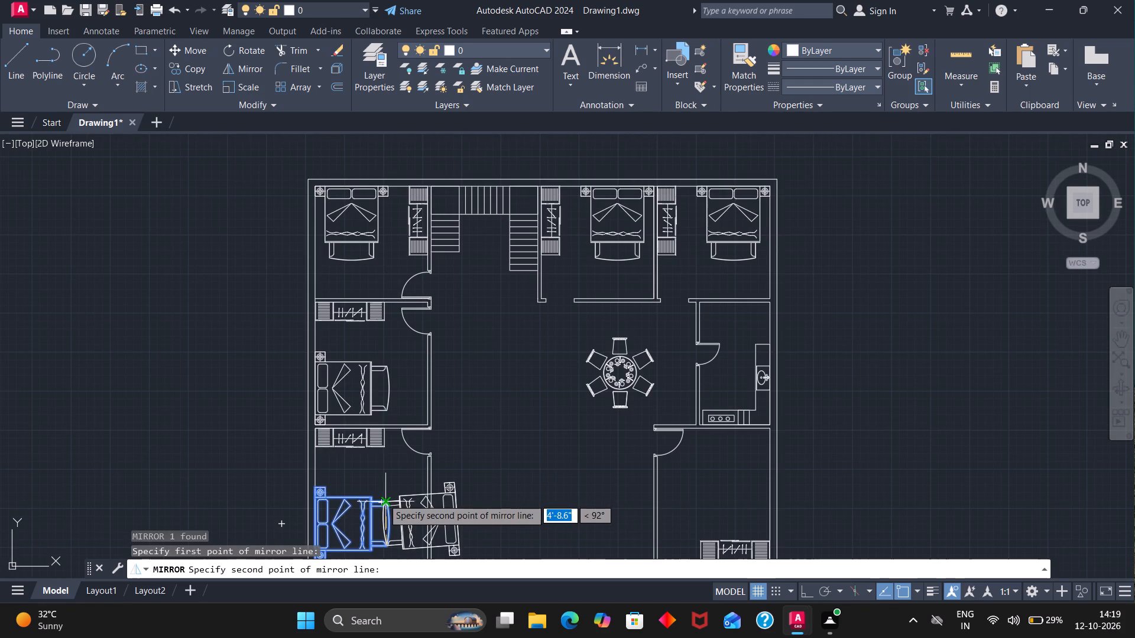
pyautogui.click(389, 503)
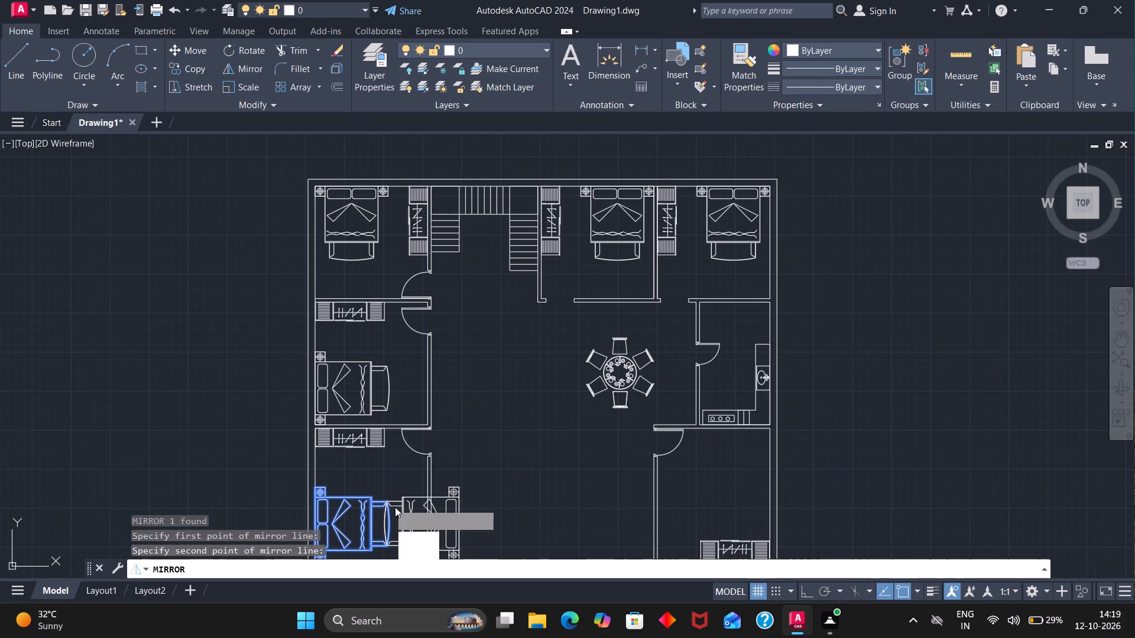
pyautogui.moveTo(429, 554); pyautogui.dragTo(389, 503)
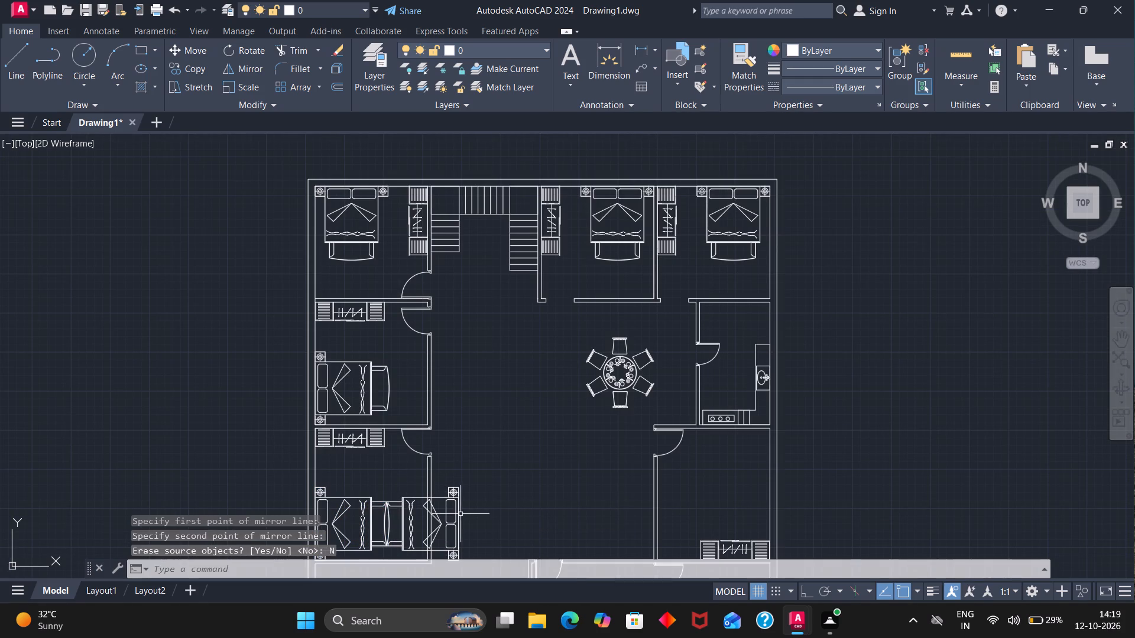
# Move the mirrored bed by its upper-right corner to the right wall of the room below the kitchen, above the wardrobe.
pyautogui.click(457, 513)
pyautogui.press('m')
pyautogui.press('Return')
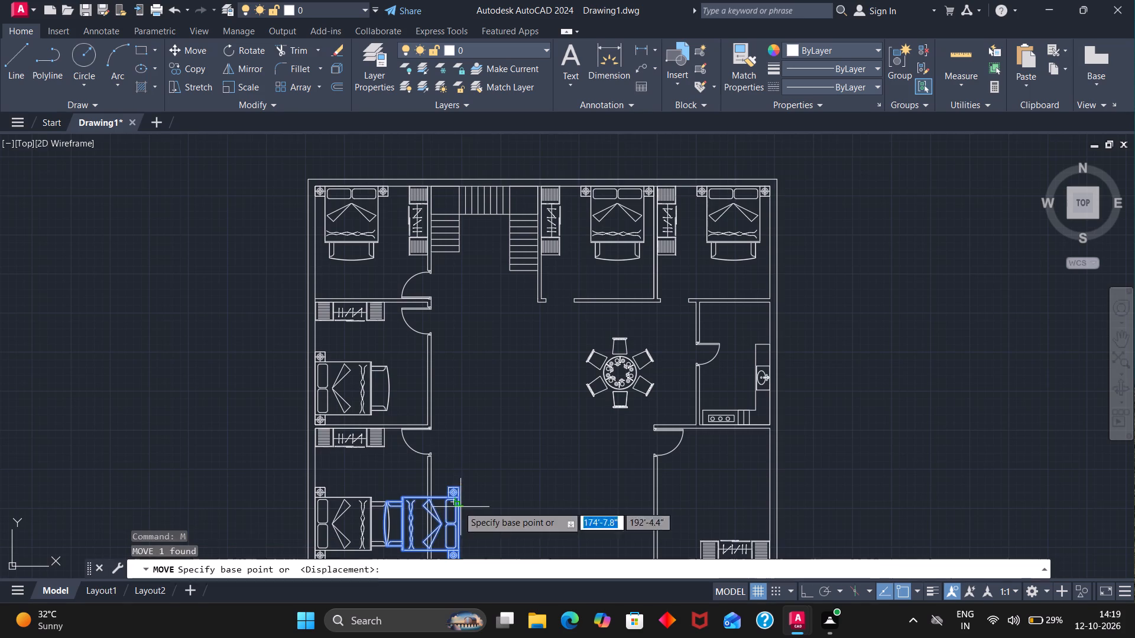
pyautogui.click(461, 486)
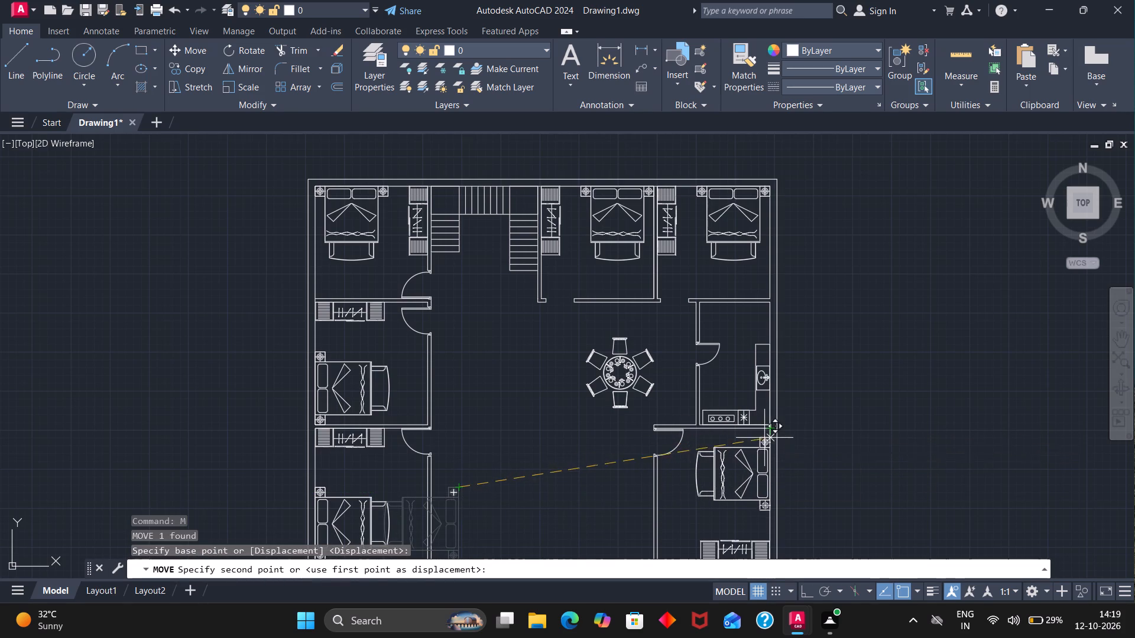
pyautogui.click(767, 448)
pyautogui.scroll(-2, 763, 448)
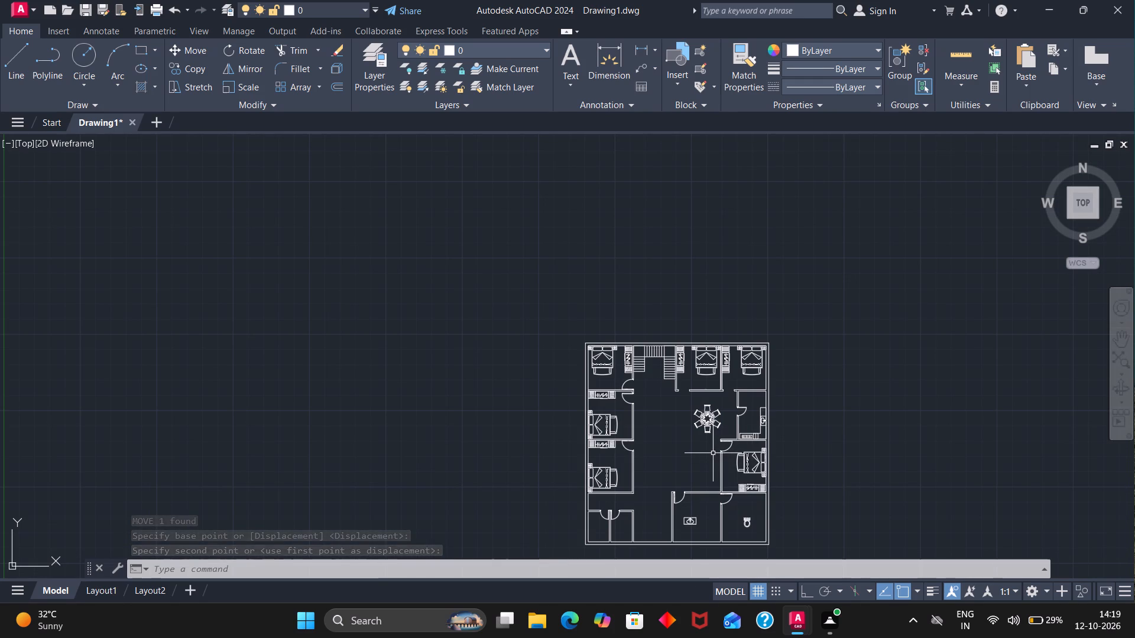
# Move the toilet out of the lower-right corner room into the adjoining room, beside the washbasin.
pyautogui.click(745, 520)
pyautogui.press('m')
pyautogui.press('Return')
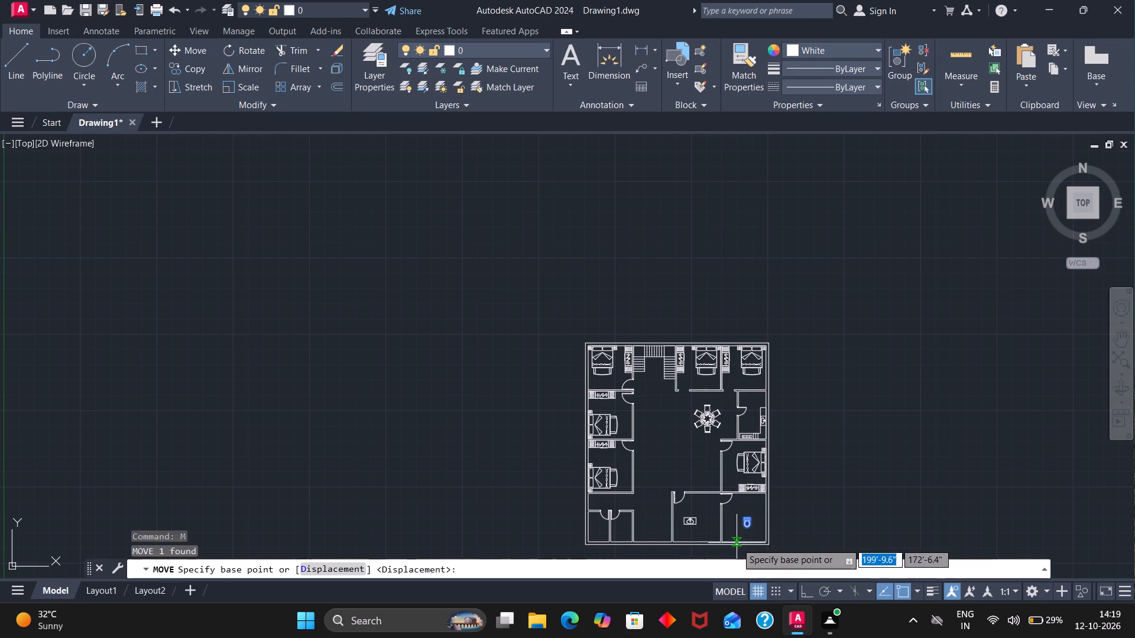
pyautogui.click(744, 526)
pyautogui.click(703, 533)
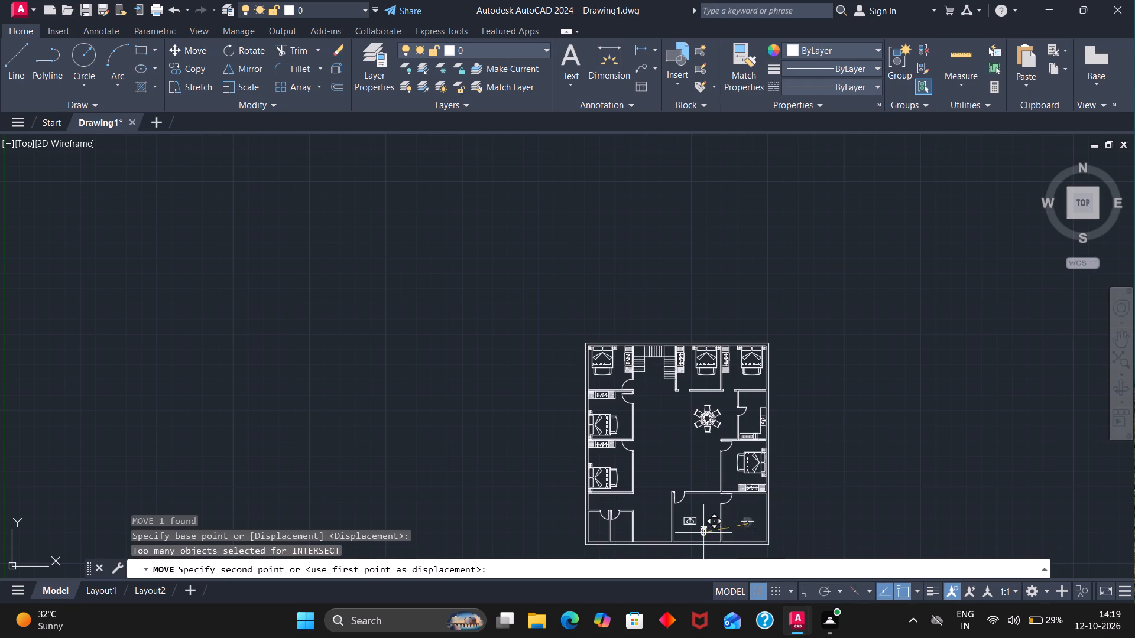
# Copy the bed from the room below the kitchen straight down against the right wall of the lower-right corner room.
pyautogui.click(757, 462)
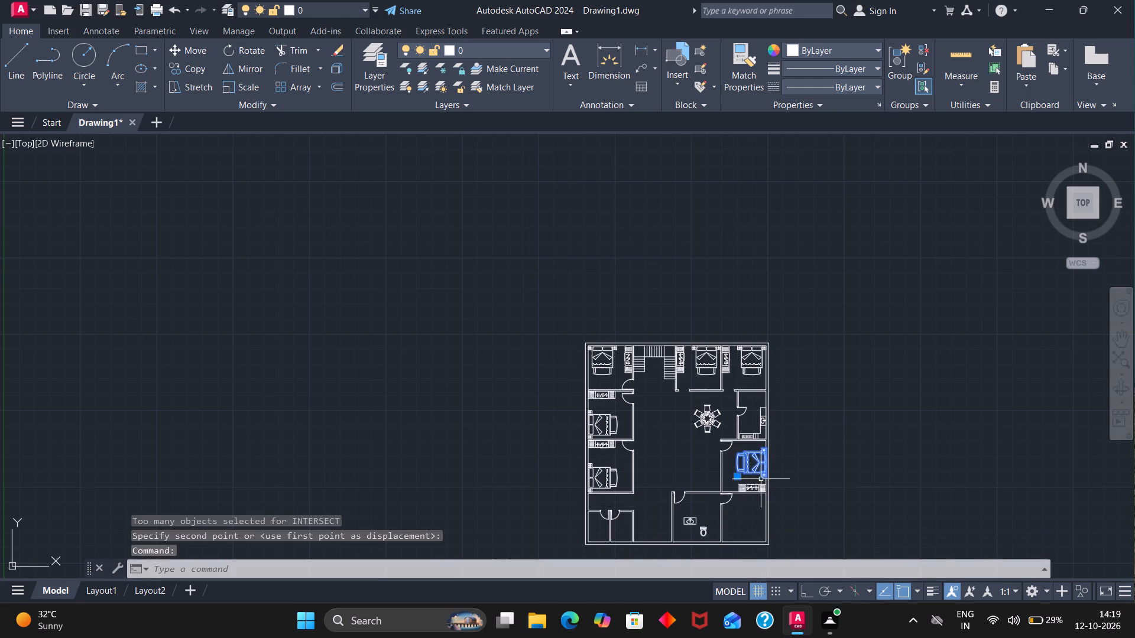
pyautogui.press('c')
pyautogui.press('o')
pyautogui.press('Return')
pyautogui.scroll(2, 764, 475)
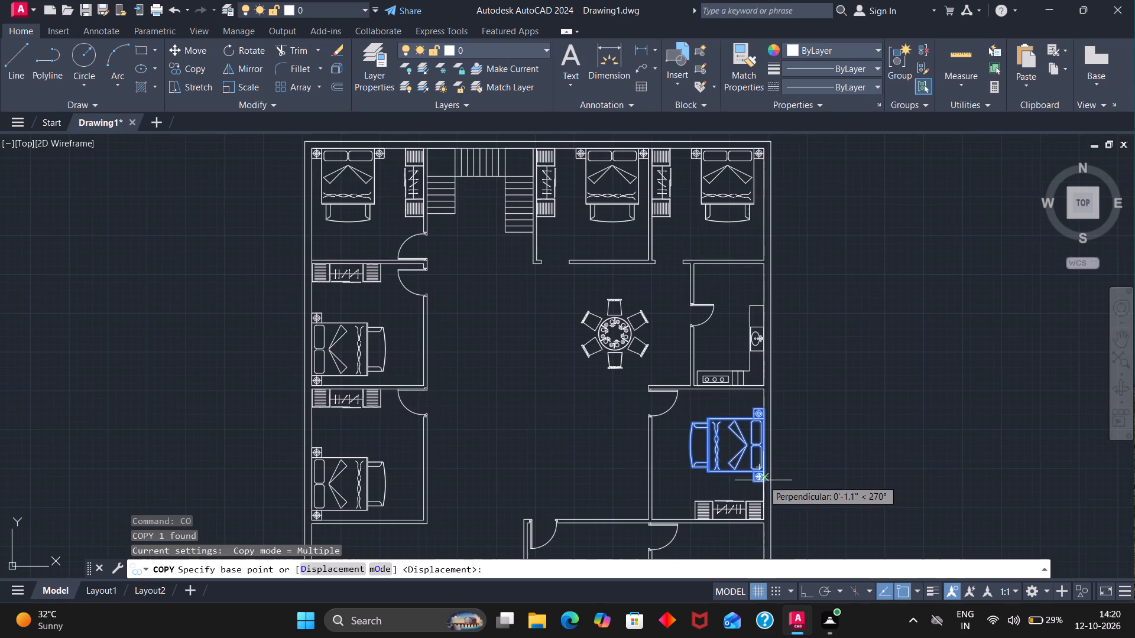
pyautogui.click(763, 483)
pyautogui.scroll(-4, 763, 489)
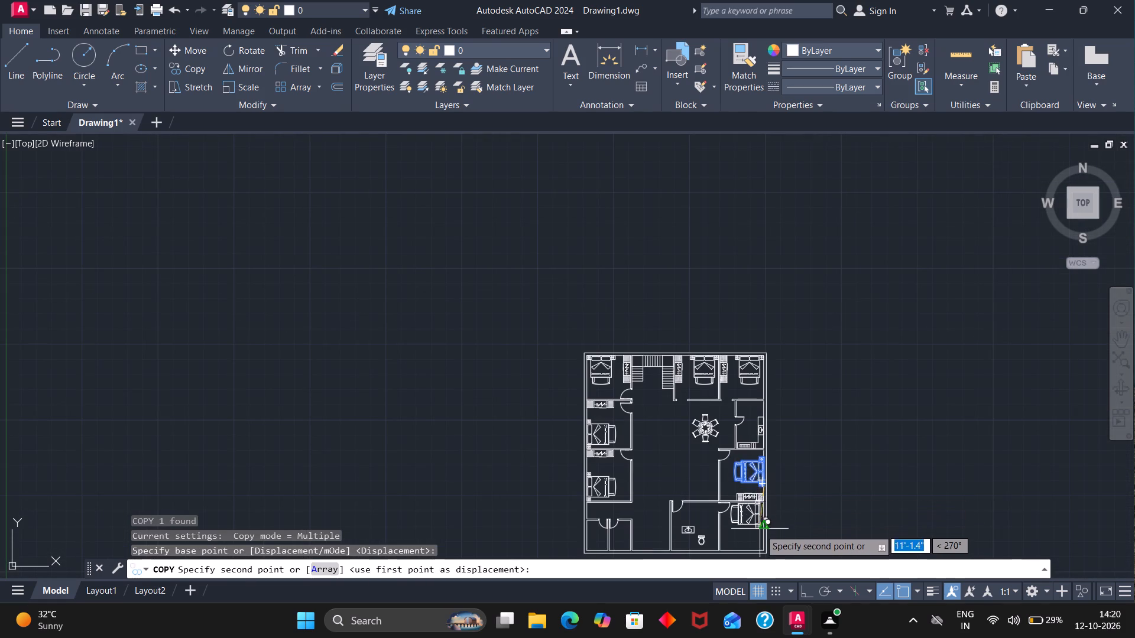
pyautogui.scroll(3, 761, 536)
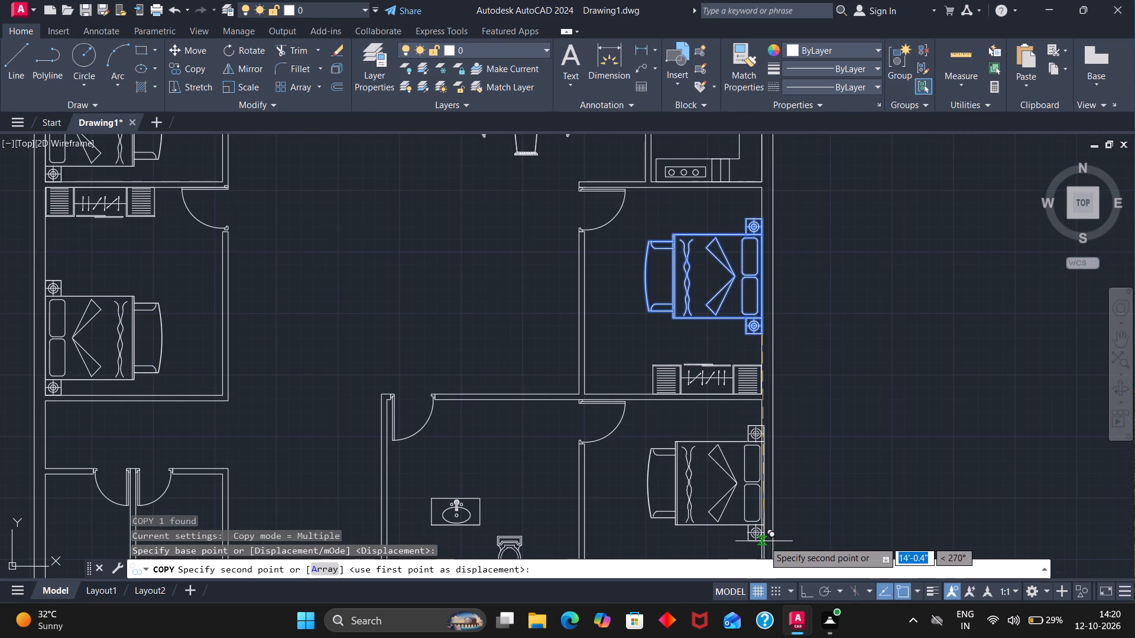
pyautogui.click(761, 541)
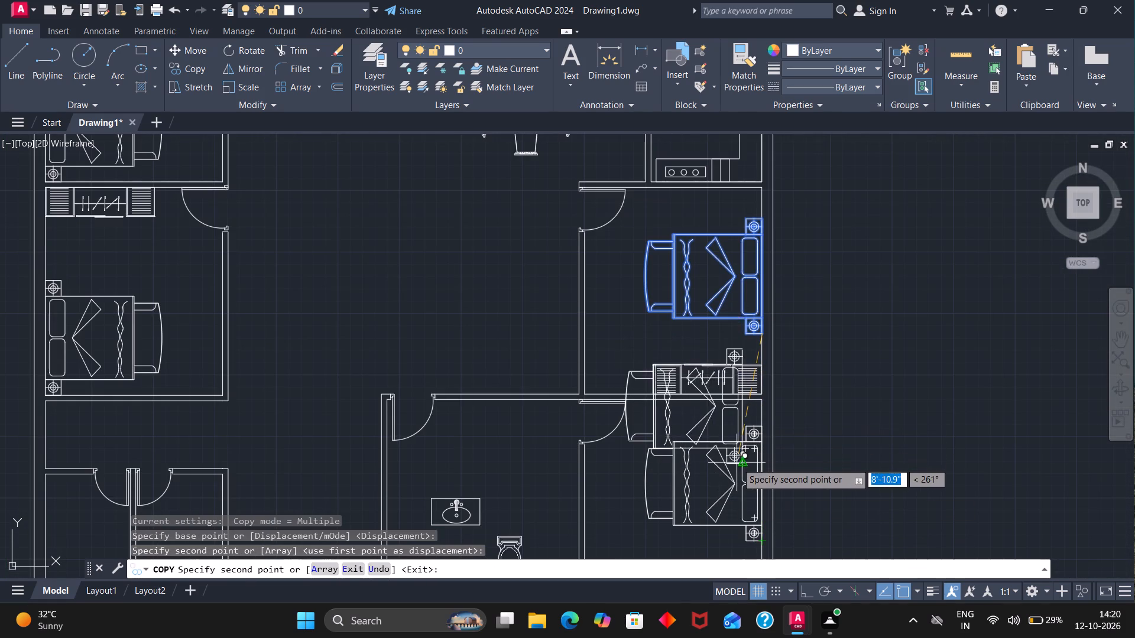
pyautogui.press('Escape')
# Copy the wardrobe by its lower-right corner from the room below the kitchen into the bottom-right inner corner of the lower-right corner room.
pyautogui.click(740, 389)
pyautogui.write('CO')
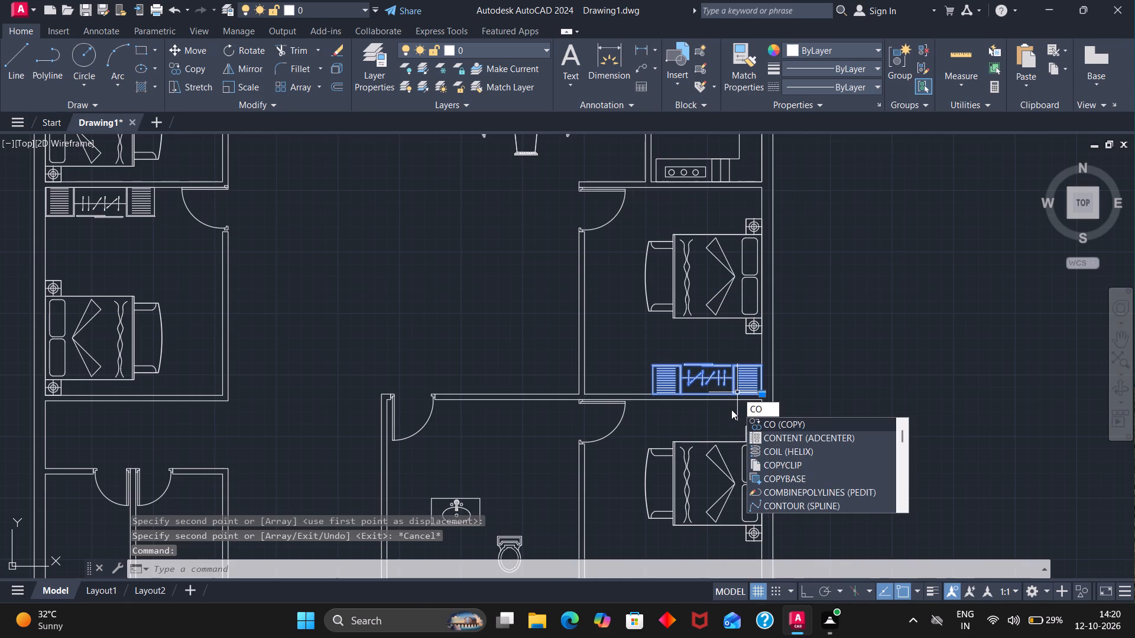
pyautogui.press('Return')
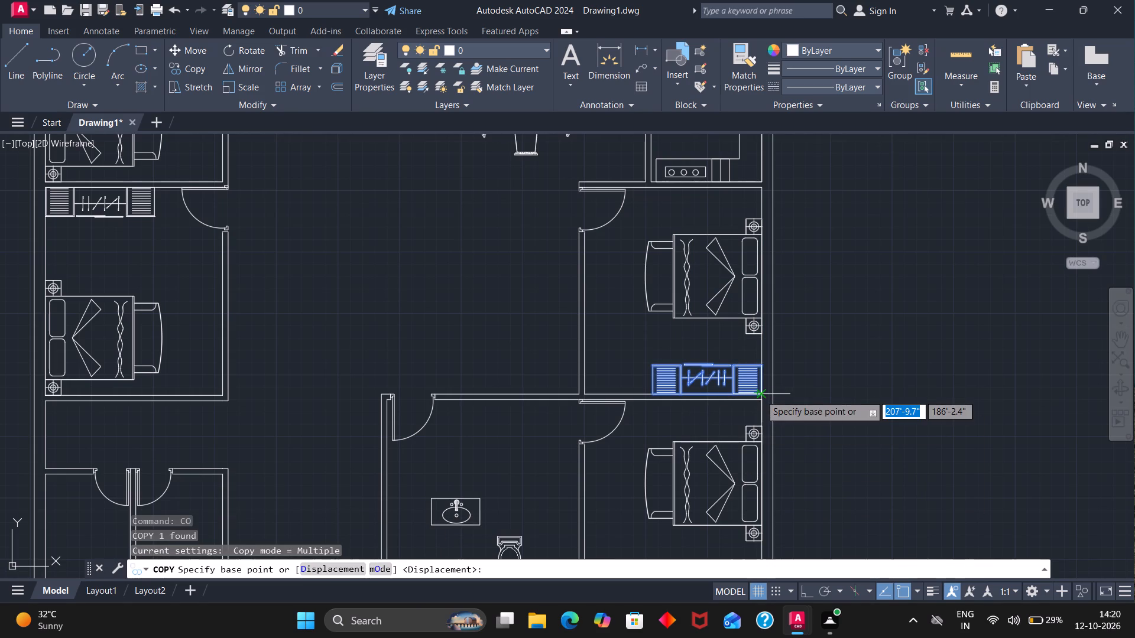
pyautogui.click(760, 395)
pyautogui.scroll(-4, 760, 395)
pyautogui.scroll(4, 758, 427)
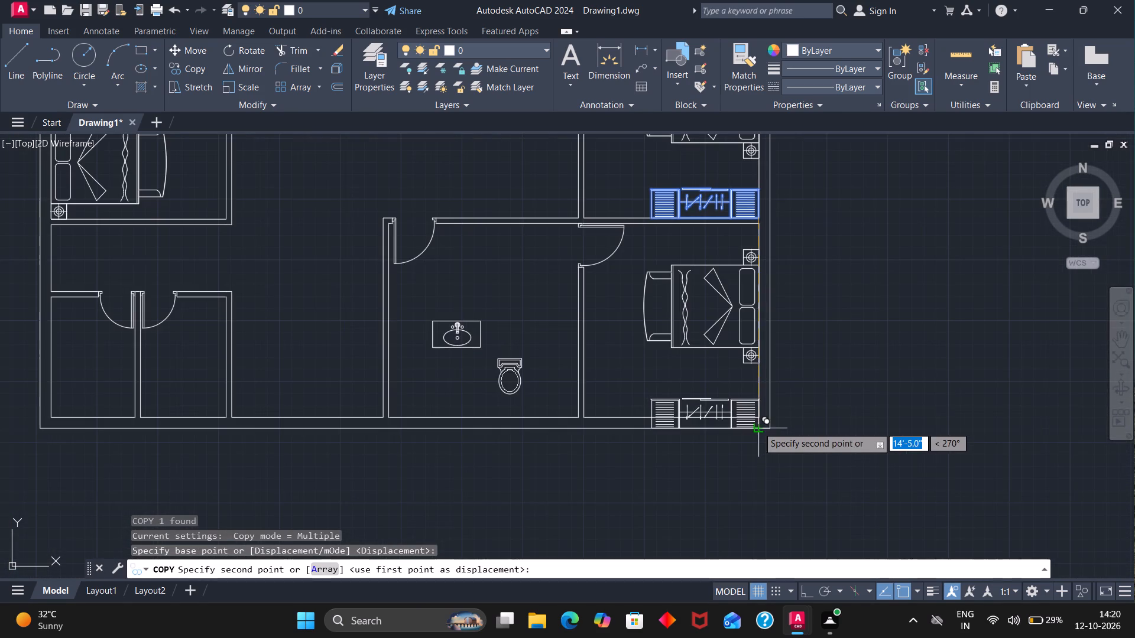
pyautogui.click(758, 412)
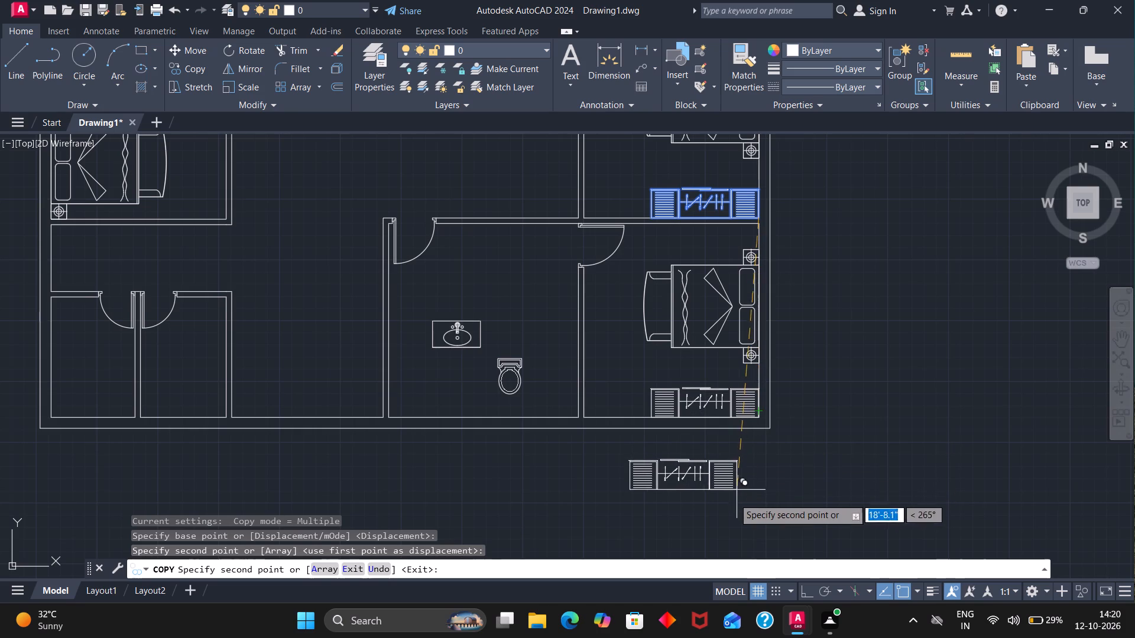
pyautogui.press('Escape')
# Rotate the toilet beside the washbasin by half a turn so its tank faces the bottom wall.
pyautogui.scroll(-1, 702, 468)
pyautogui.scroll(-1, 638, 460)
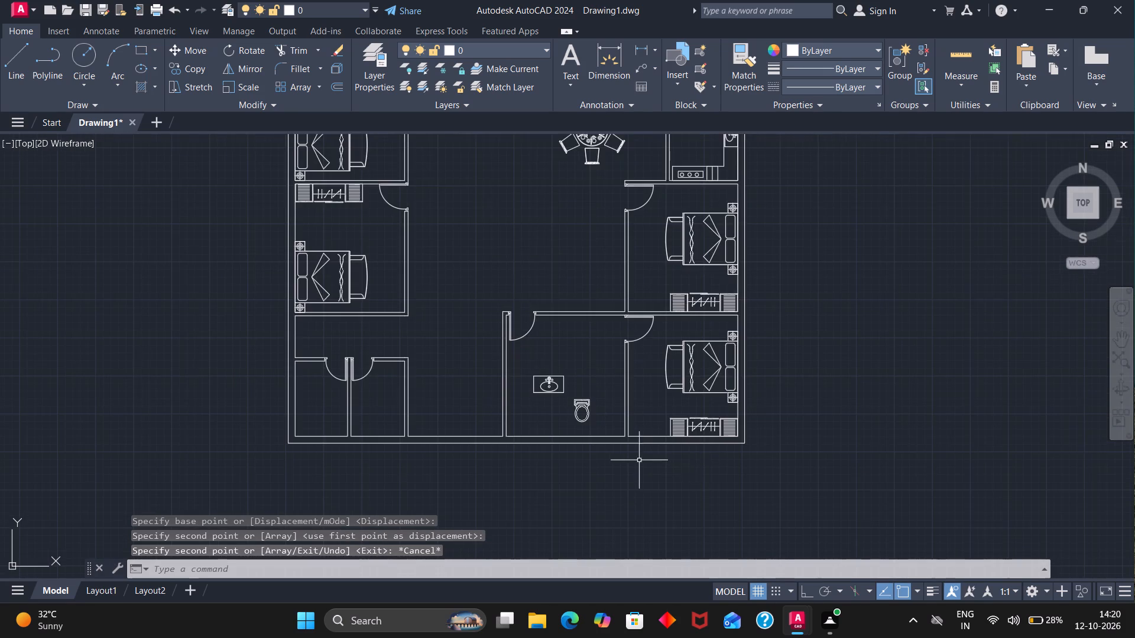
pyautogui.scroll(-1, 581, 393)
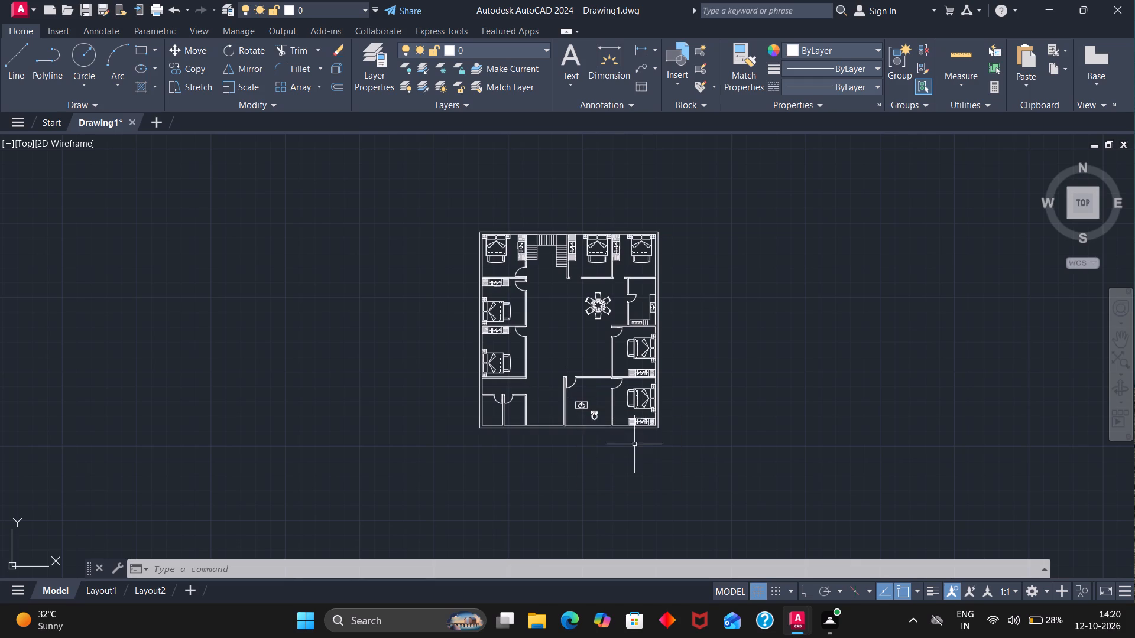
pyautogui.scroll(2, 612, 433)
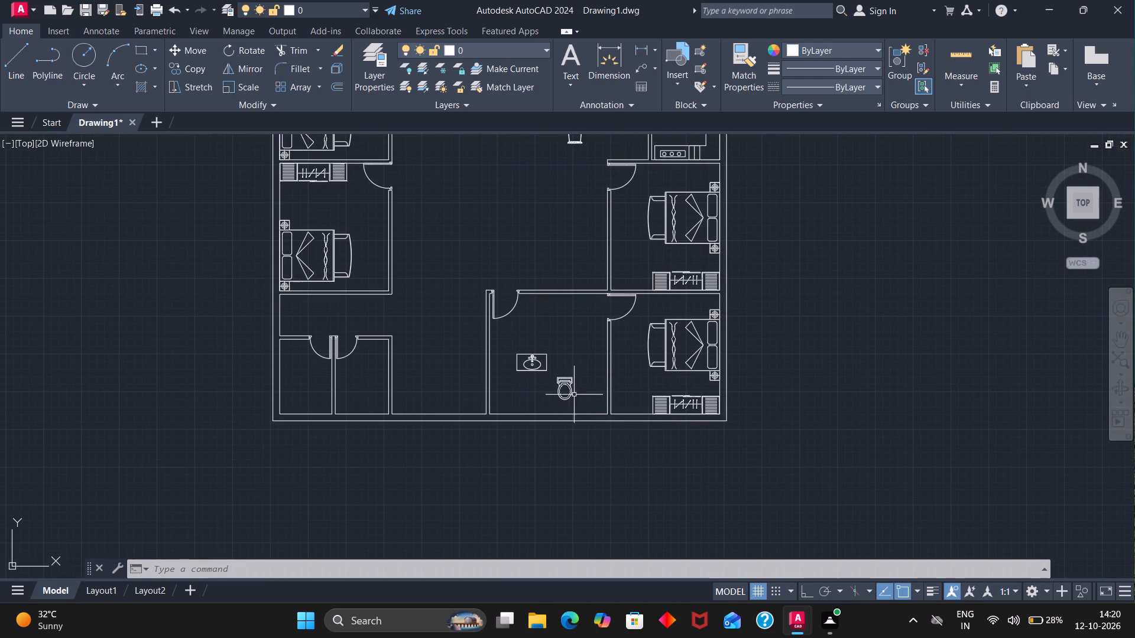
pyautogui.click(567, 381)
pyautogui.press('r')
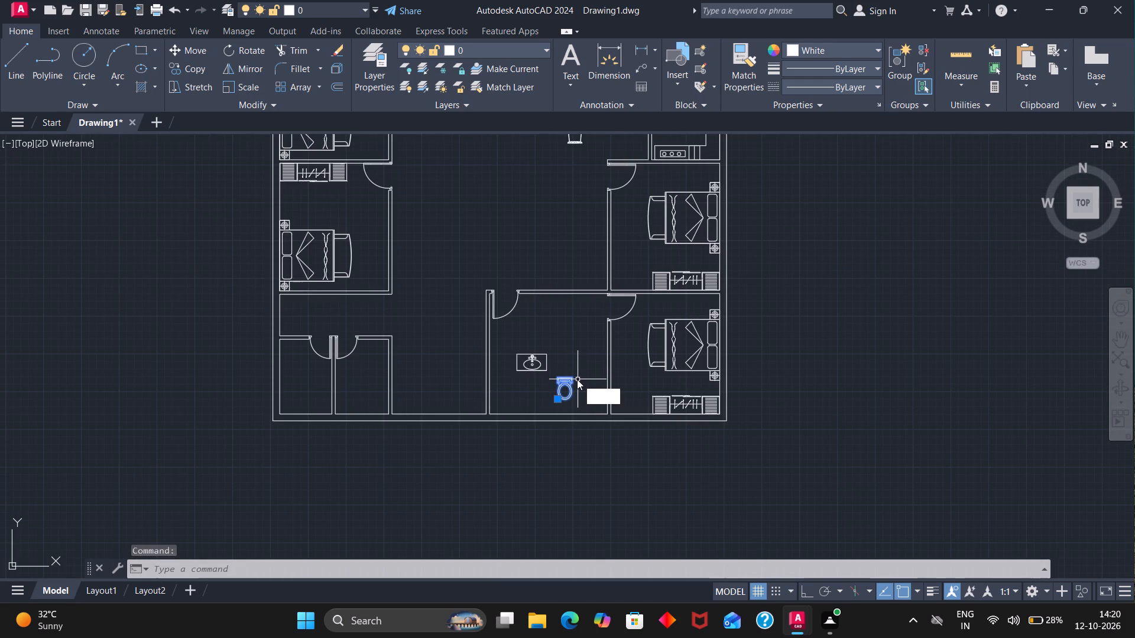
pyautogui.press('o')
pyautogui.press('Return')
pyautogui.click(573, 373)
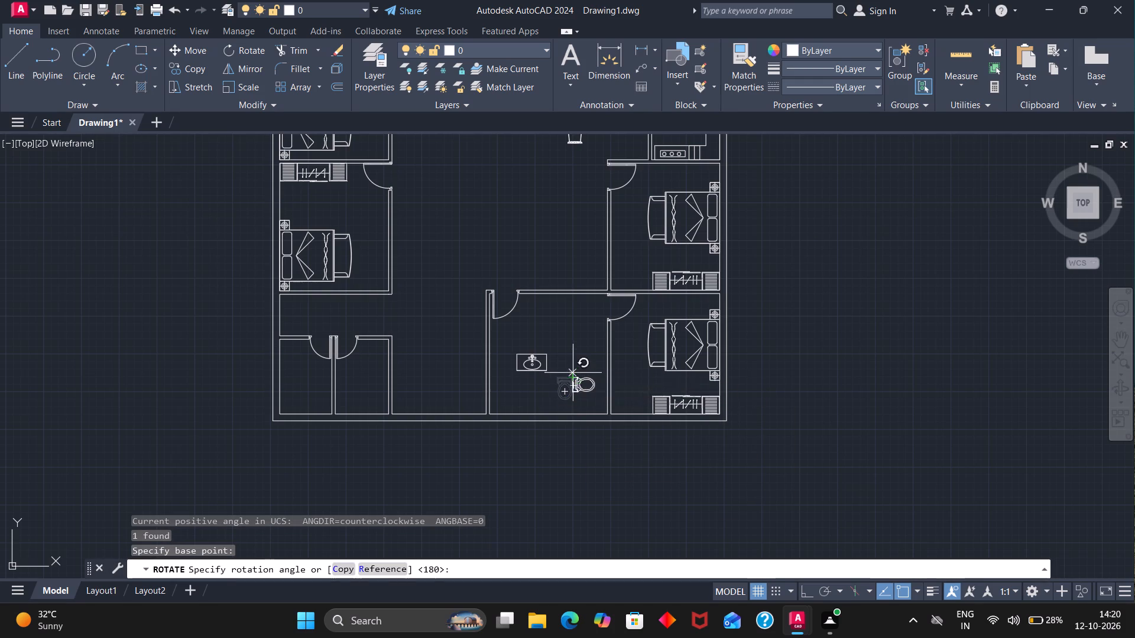
pyautogui.click(530, 385)
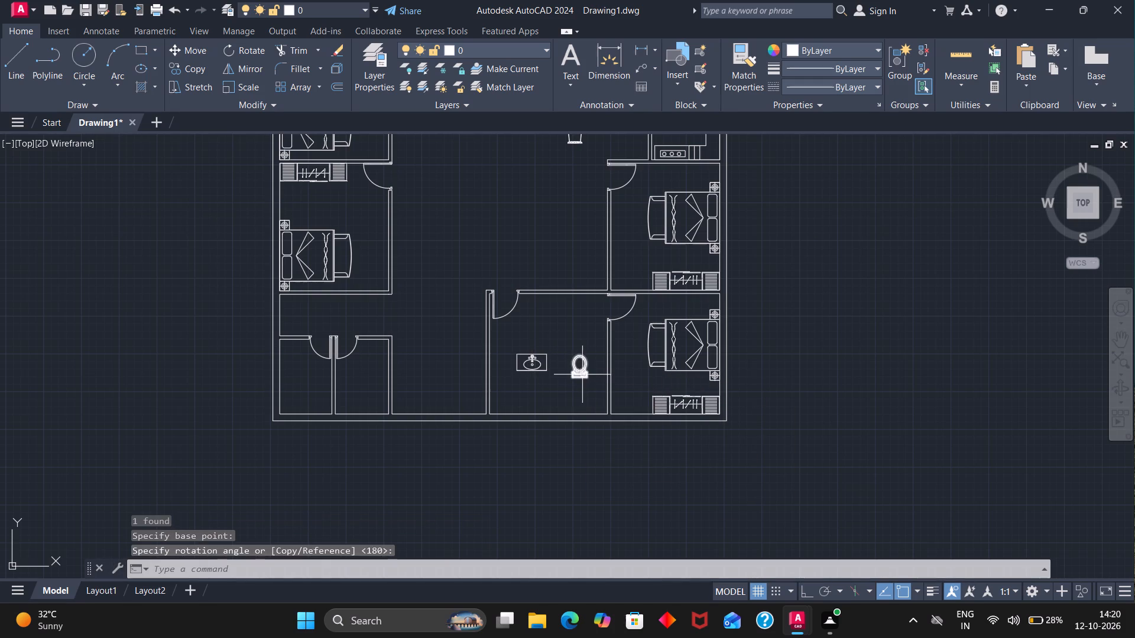
# Move the rotated toilet into the right one of the two small lower-left bathrooms, with its tank against the bottom wall.
pyautogui.click(580, 377)
pyautogui.press('m')
pyautogui.press('Return')
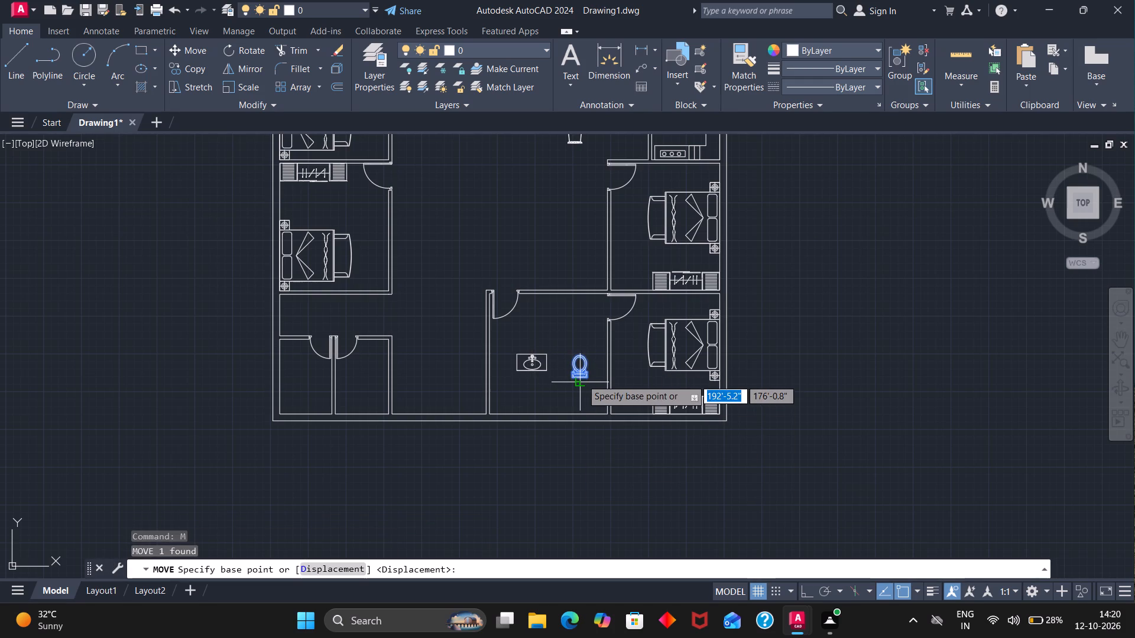
pyautogui.click(582, 377)
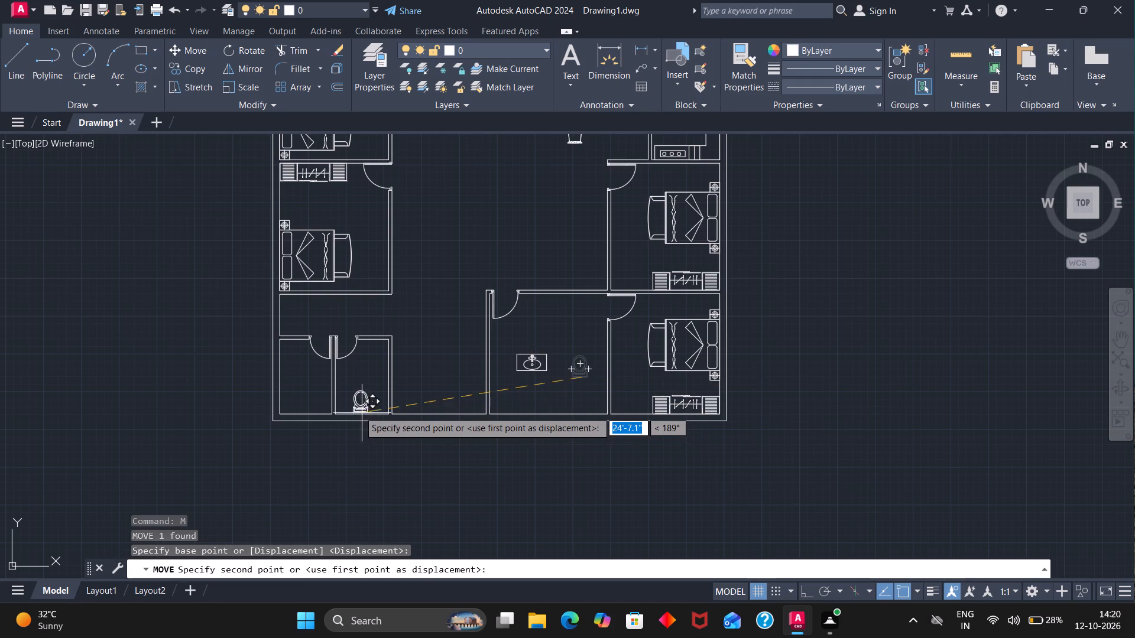
pyautogui.click(361, 413)
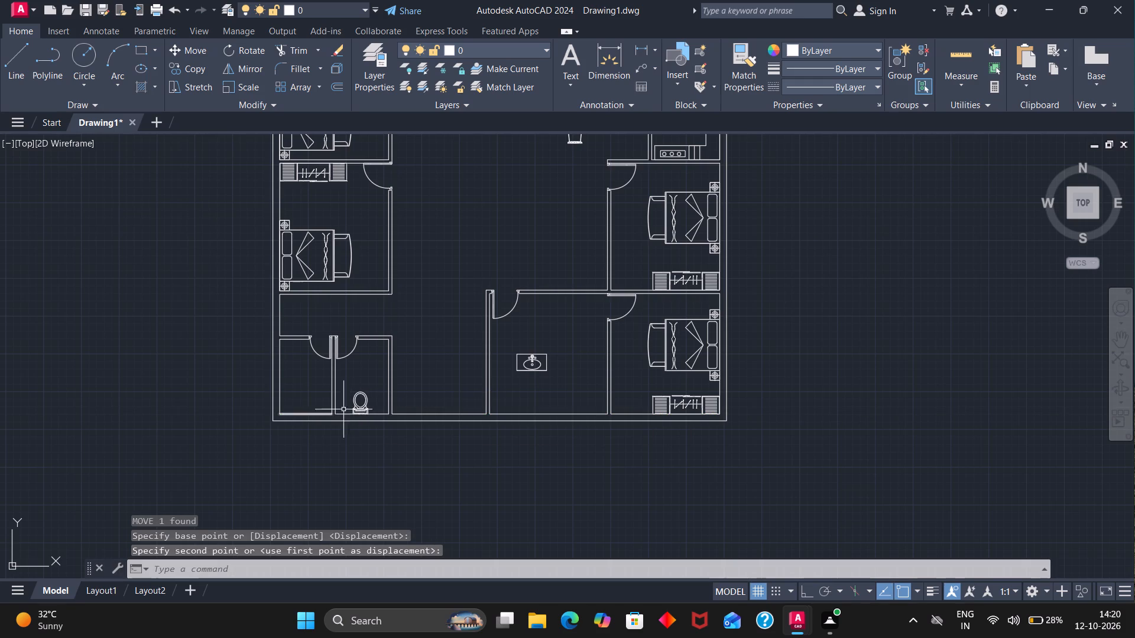
# Copy the toilet horizontally into the left small bathroom, with its tank against the bottom wall.
pyautogui.click(361, 412)
pyautogui.write('CO')
pyautogui.press('Return')
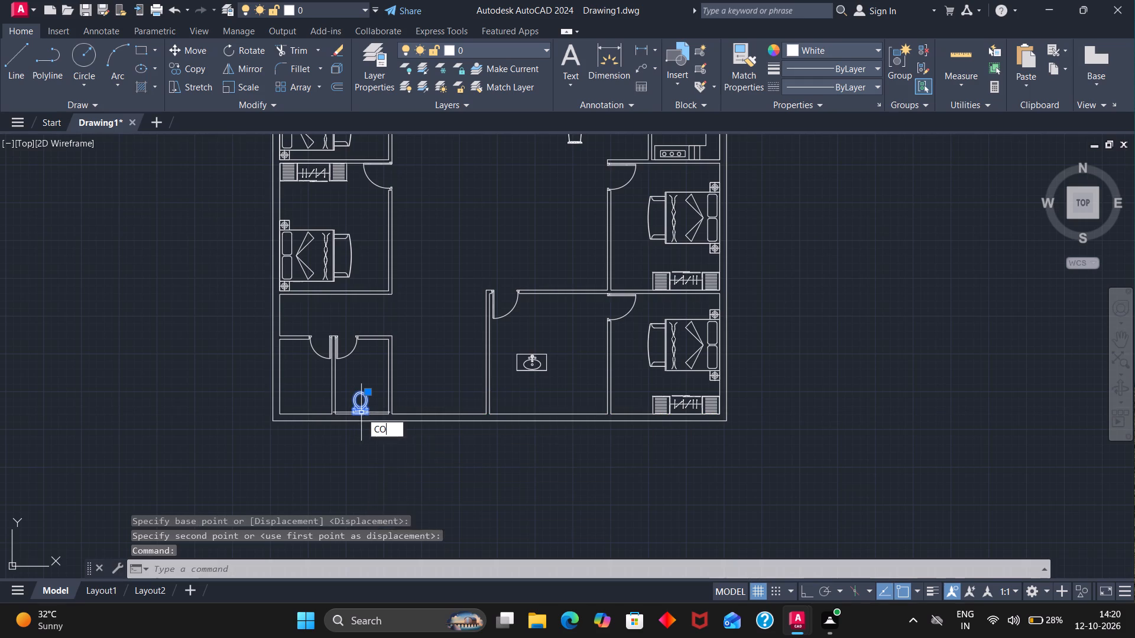
pyautogui.click(358, 414)
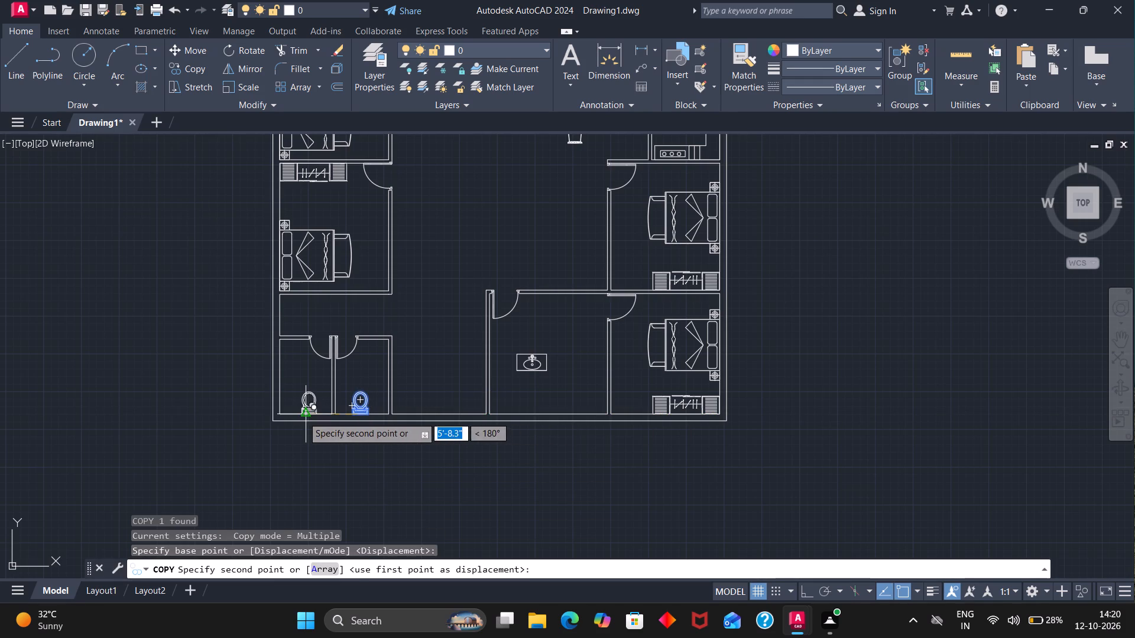
pyautogui.click(302, 414)
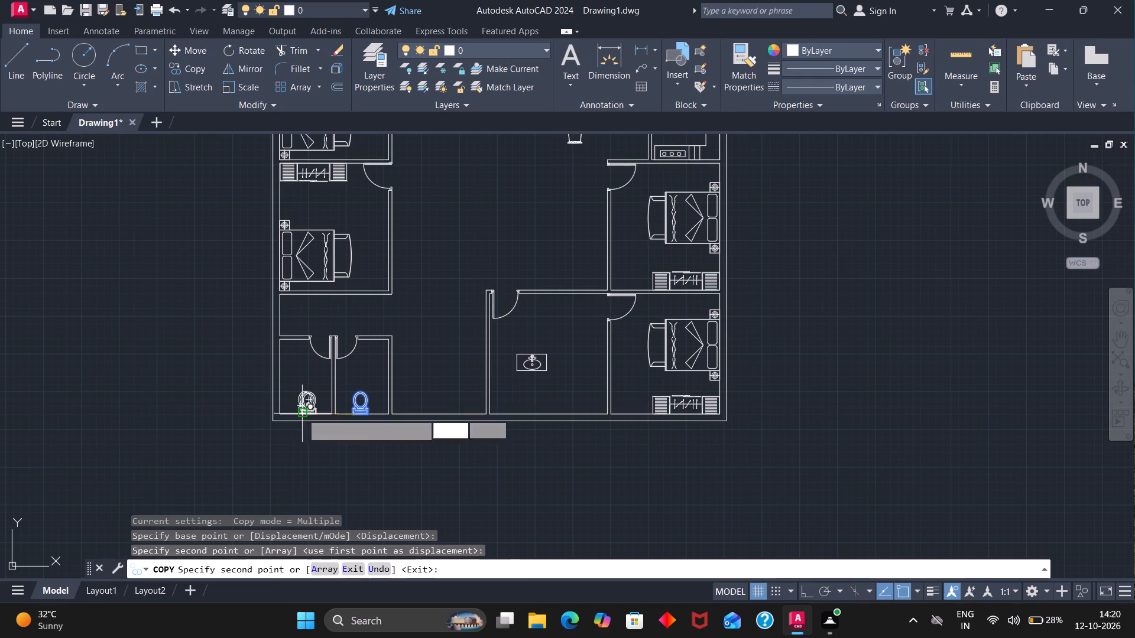
pyautogui.press('Escape')
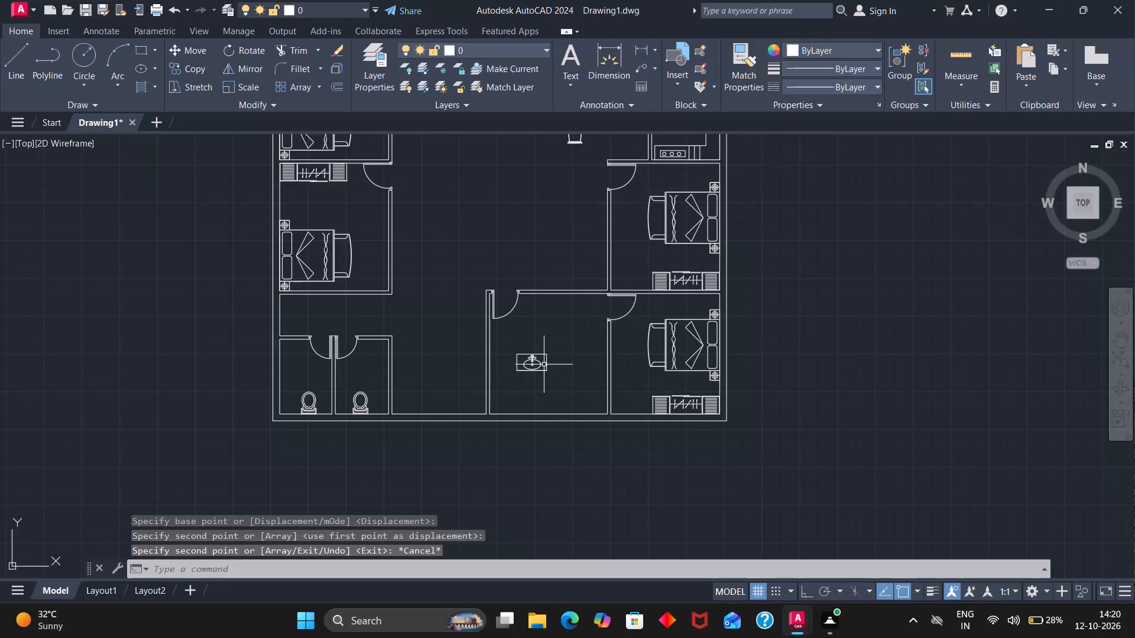
# Rotate the washbasin 90° counterclockwise about its upper-right corner with Ortho on, so its tap side faces left.
pyautogui.click(546, 363)
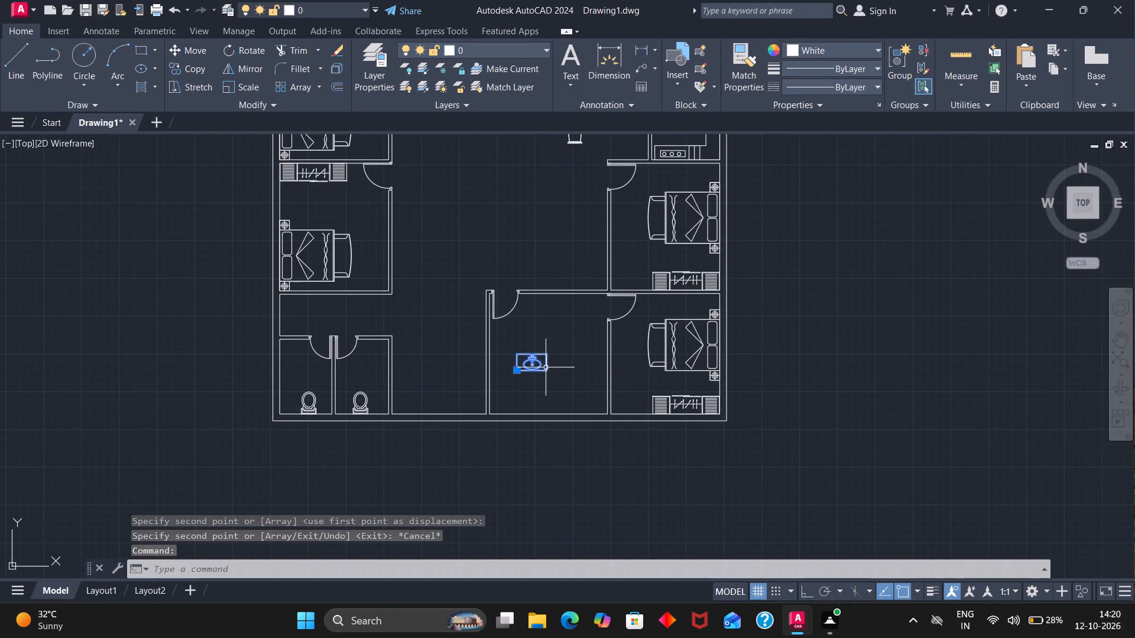
pyautogui.press('r')
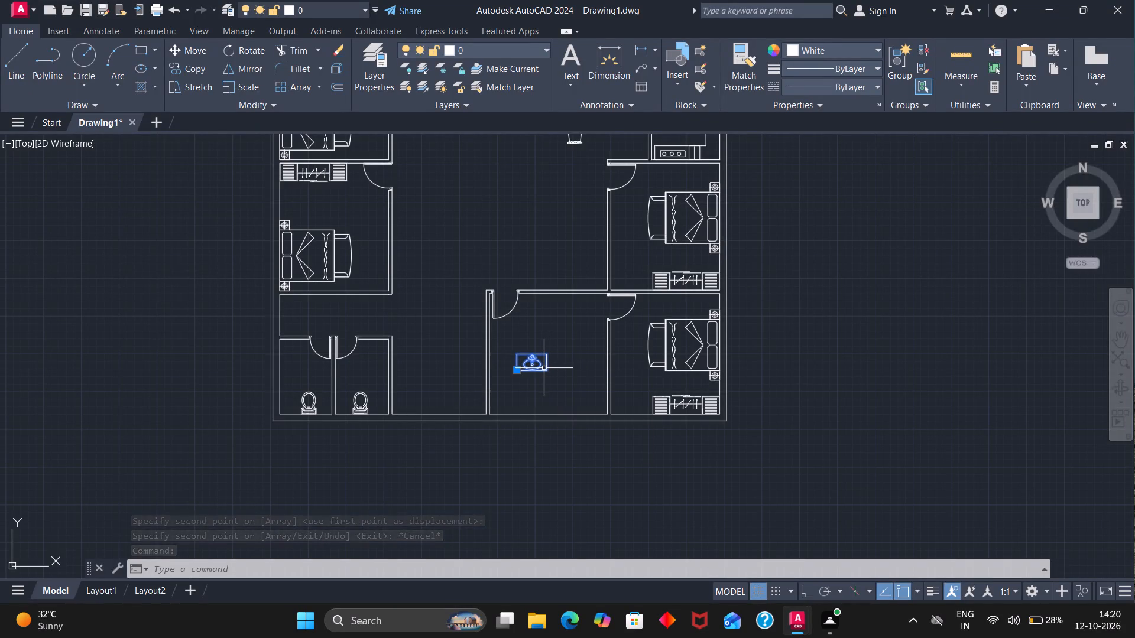
pyautogui.press('o')
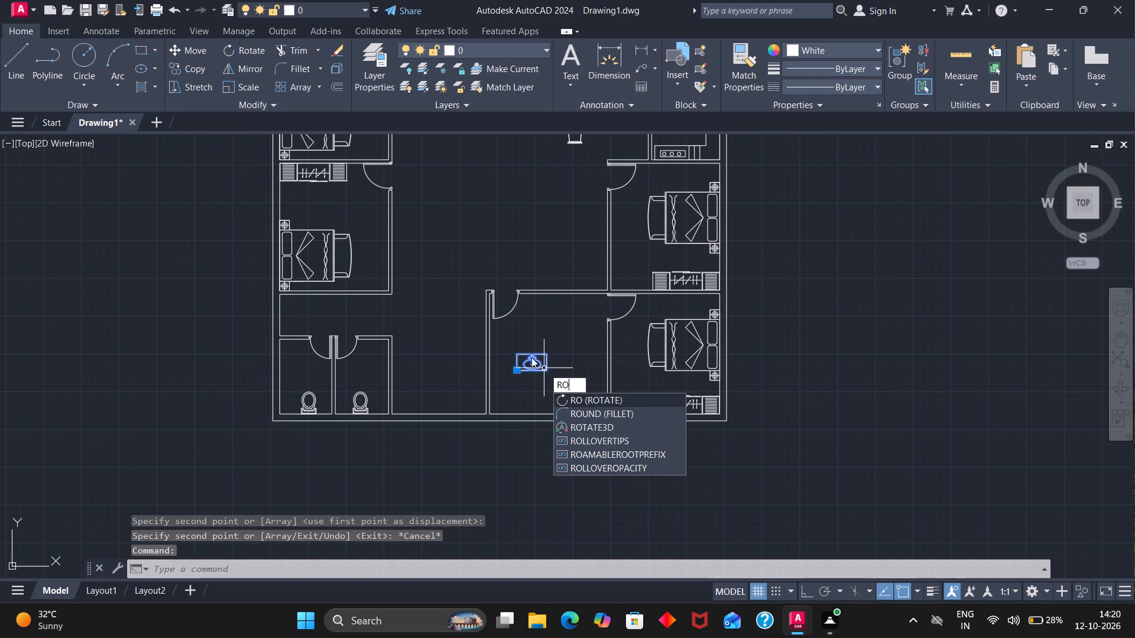
pyautogui.press('Return')
pyautogui.click(546, 354)
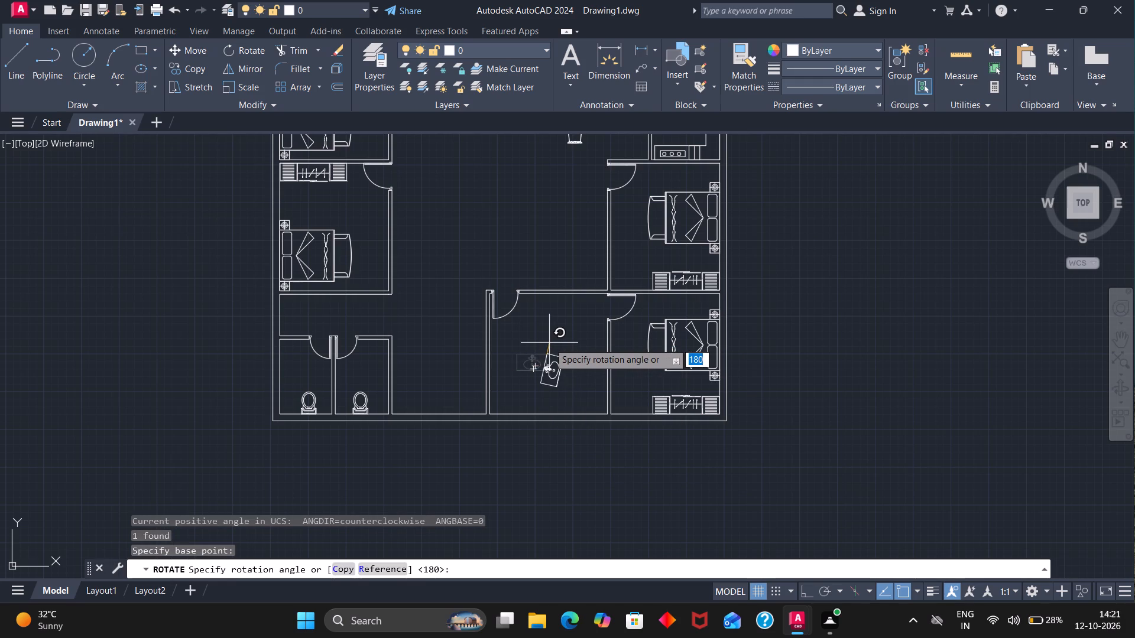
pyautogui.press('F8')
pyautogui.click(548, 342)
# Move the rotated washbasin into the left small bathroom, with its tap side against the left wall above the toilet.
pyautogui.click(548, 361)
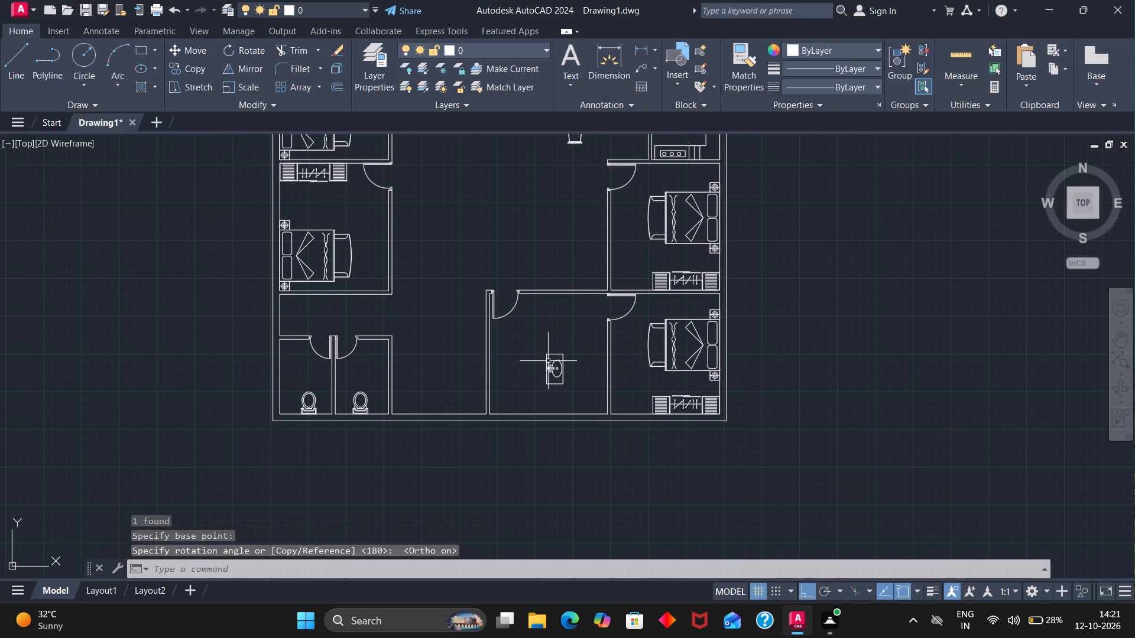
pyautogui.press('m')
pyautogui.press('Return')
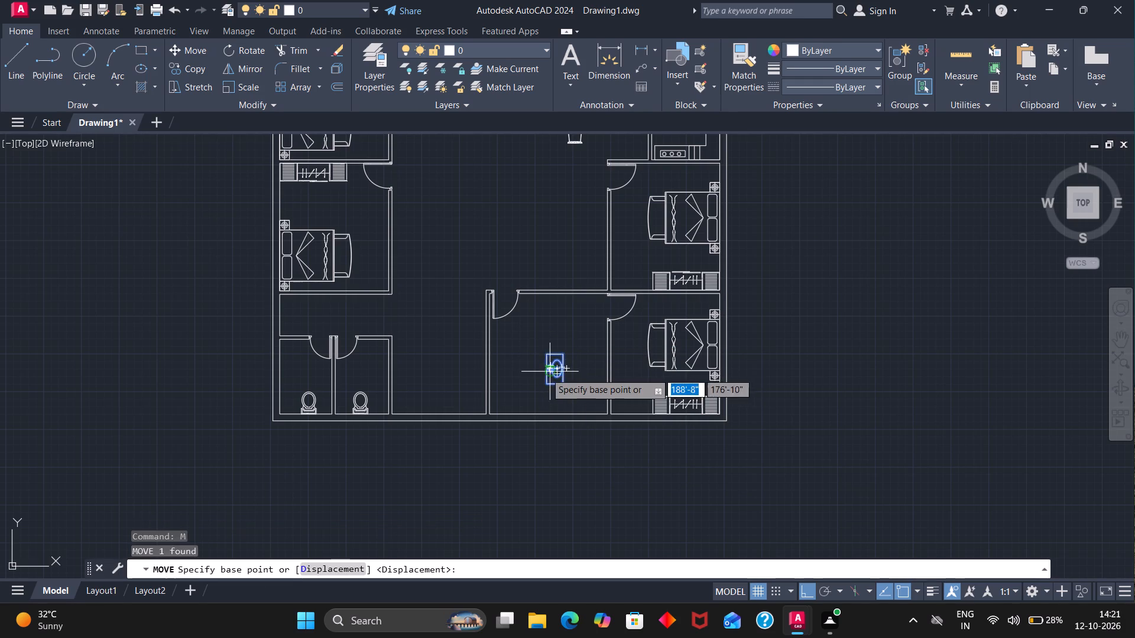
pyautogui.click(546, 373)
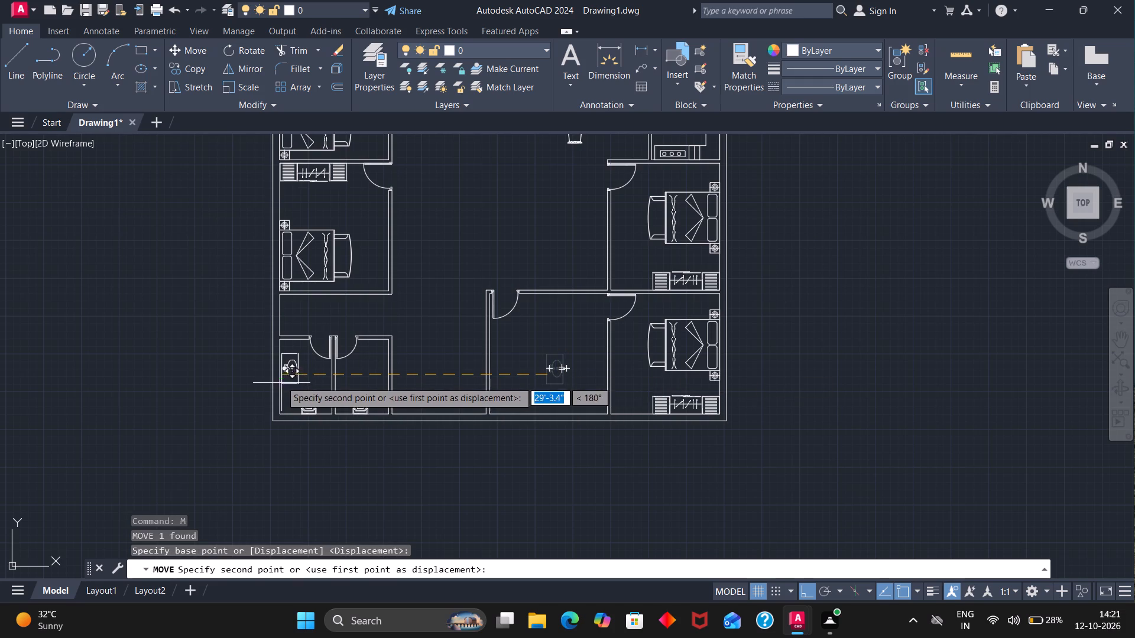
pyautogui.click(278, 376)
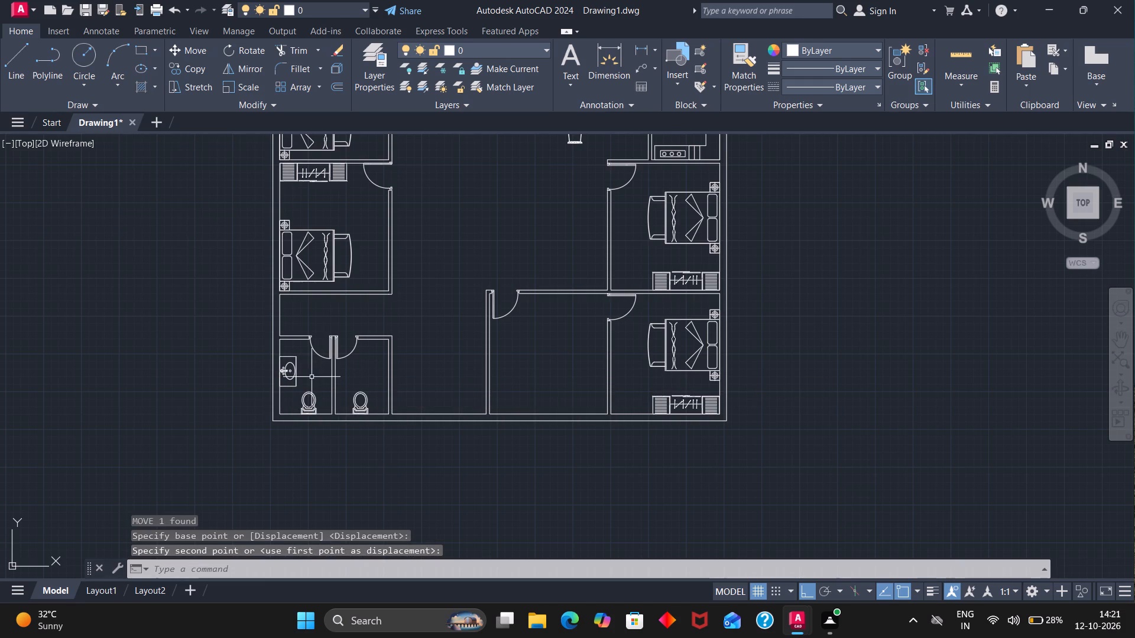
# Copy the washbasin from the left small bathroom into the right one, with its tap side against the dividing wall.
pyautogui.click(288, 376)
pyautogui.press('c')
pyautogui.press('o')
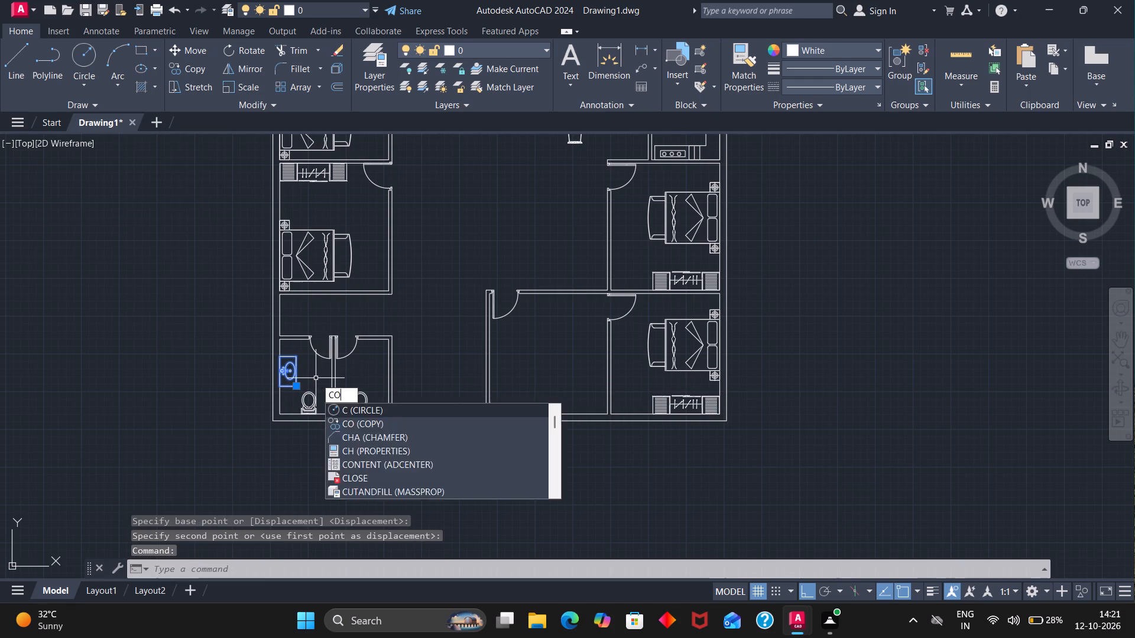
pyautogui.press('Return')
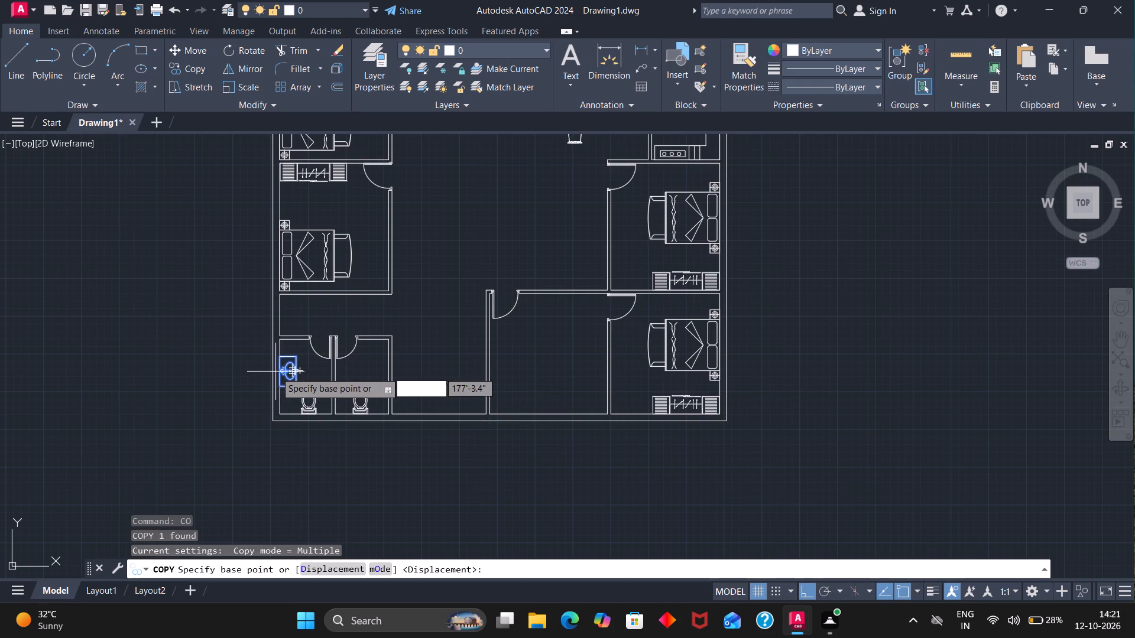
pyautogui.click(276, 372)
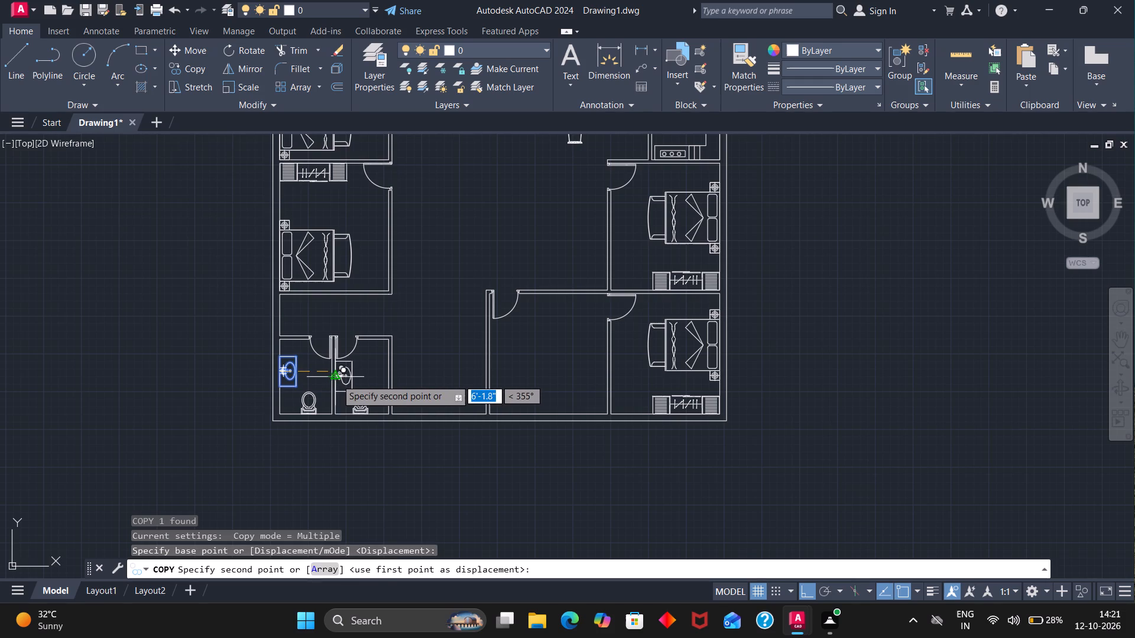
pyautogui.click(336, 379)
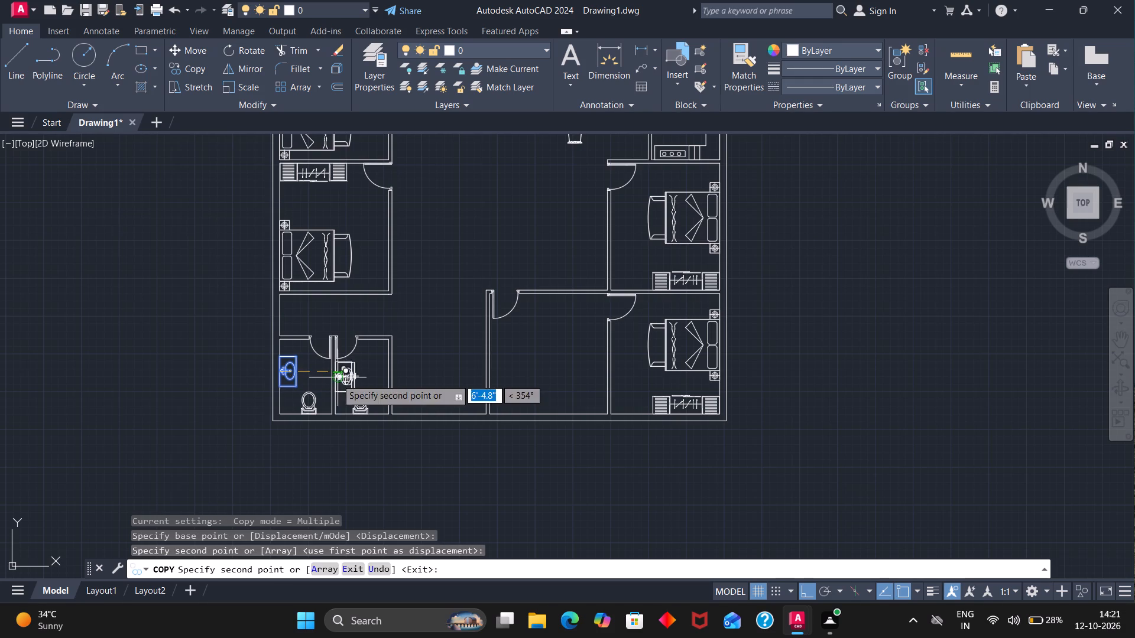
pyautogui.press('Escape')
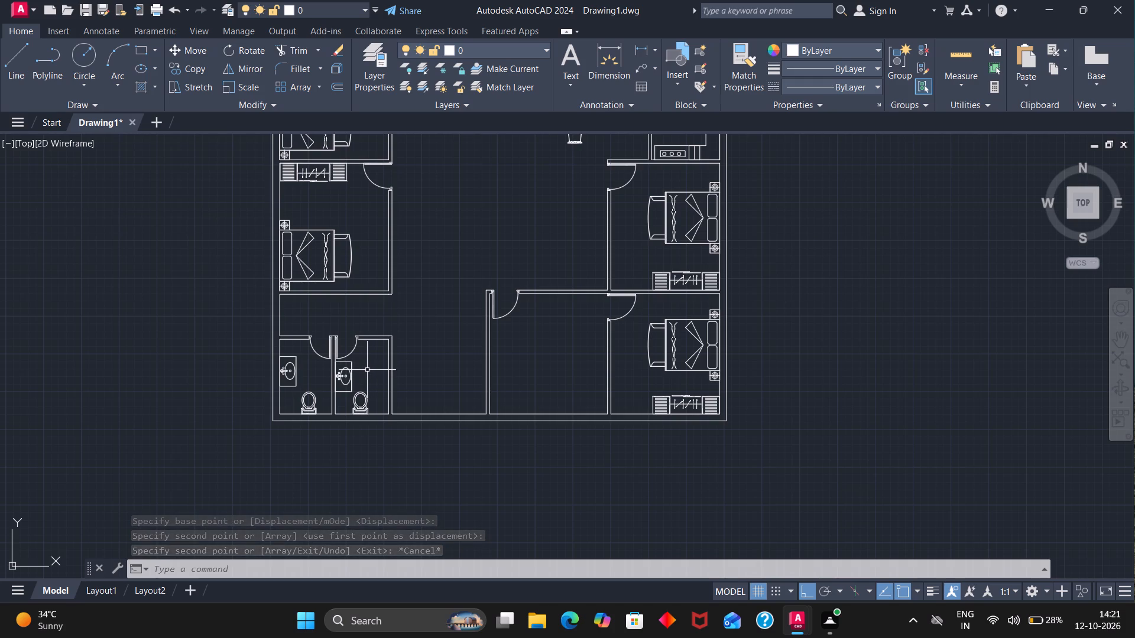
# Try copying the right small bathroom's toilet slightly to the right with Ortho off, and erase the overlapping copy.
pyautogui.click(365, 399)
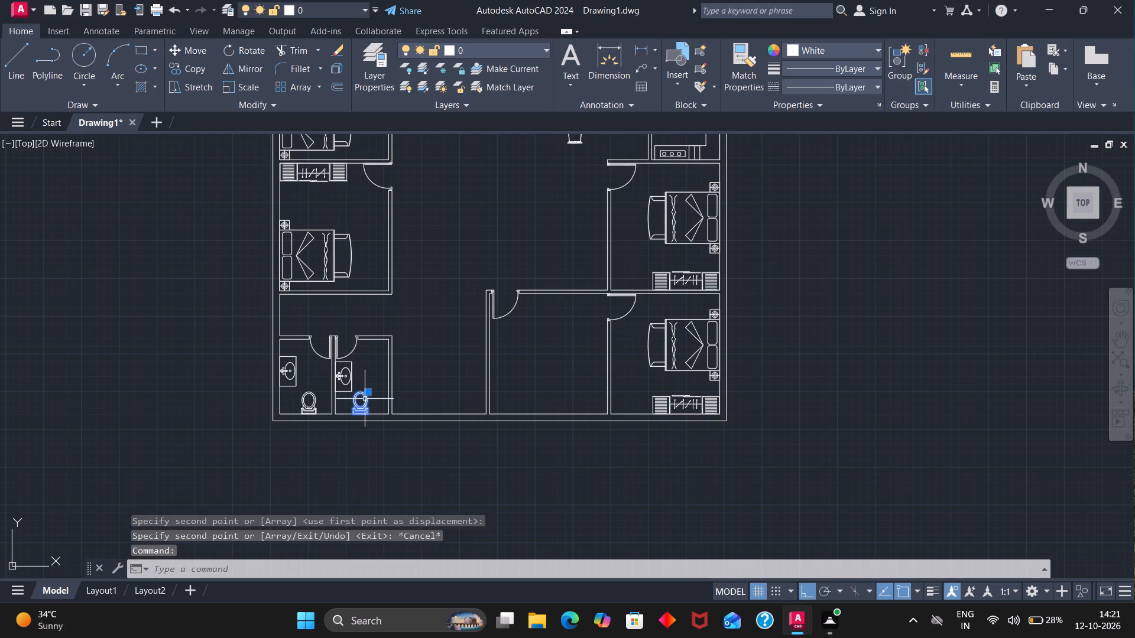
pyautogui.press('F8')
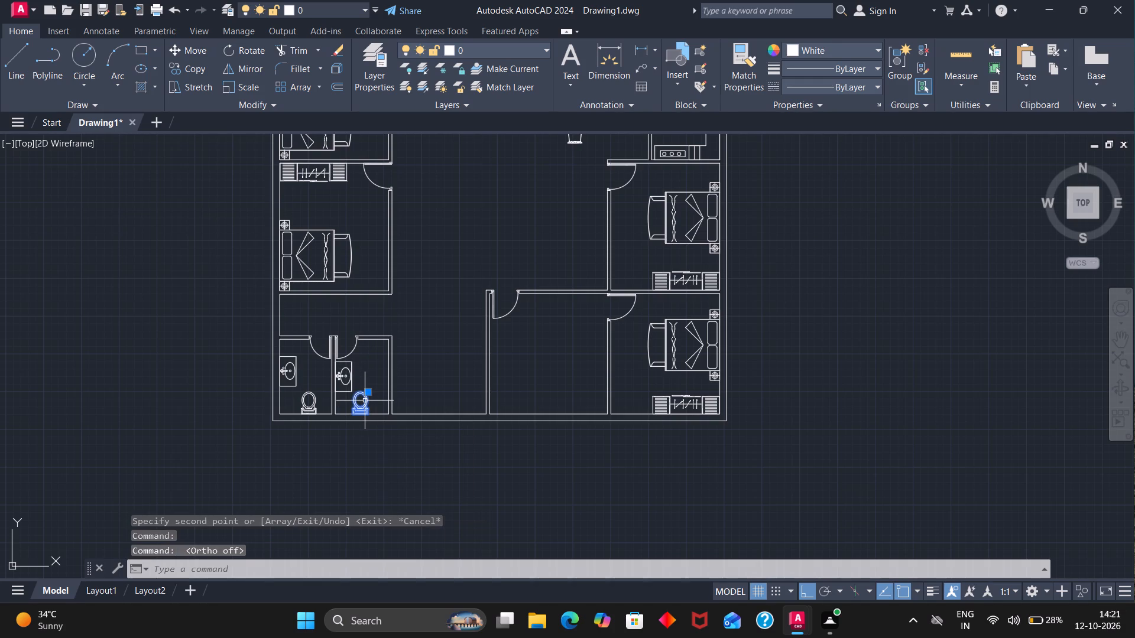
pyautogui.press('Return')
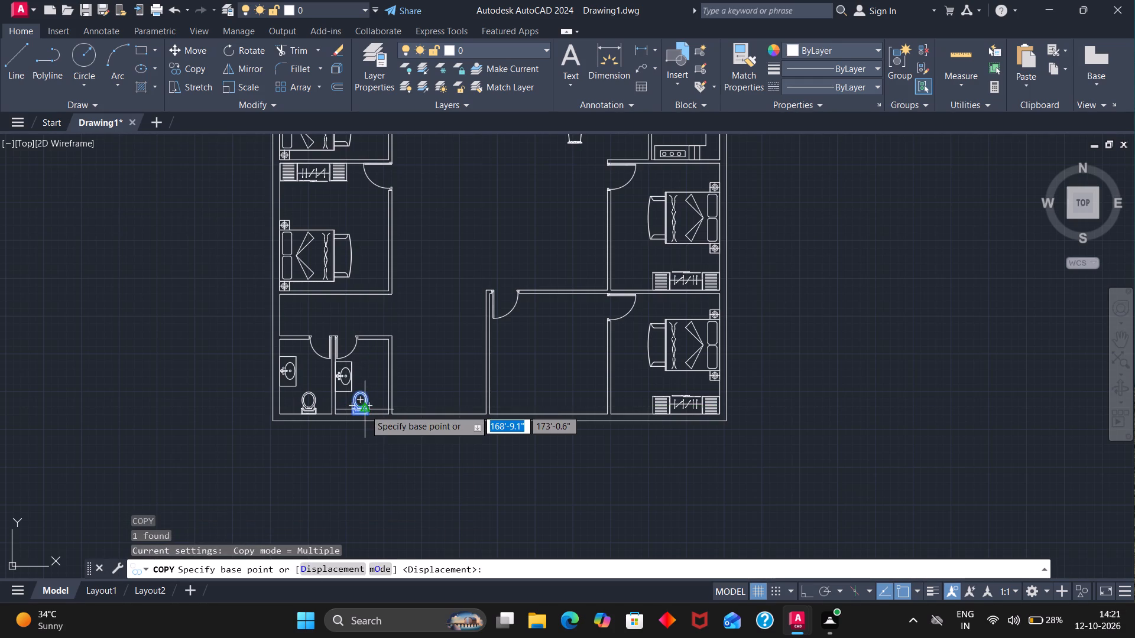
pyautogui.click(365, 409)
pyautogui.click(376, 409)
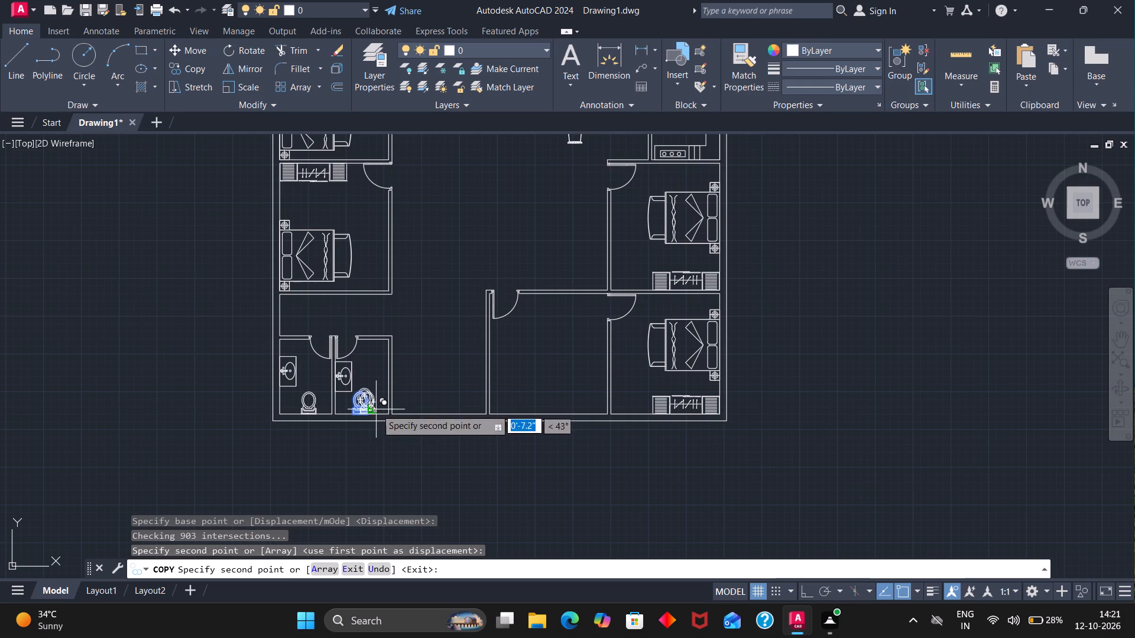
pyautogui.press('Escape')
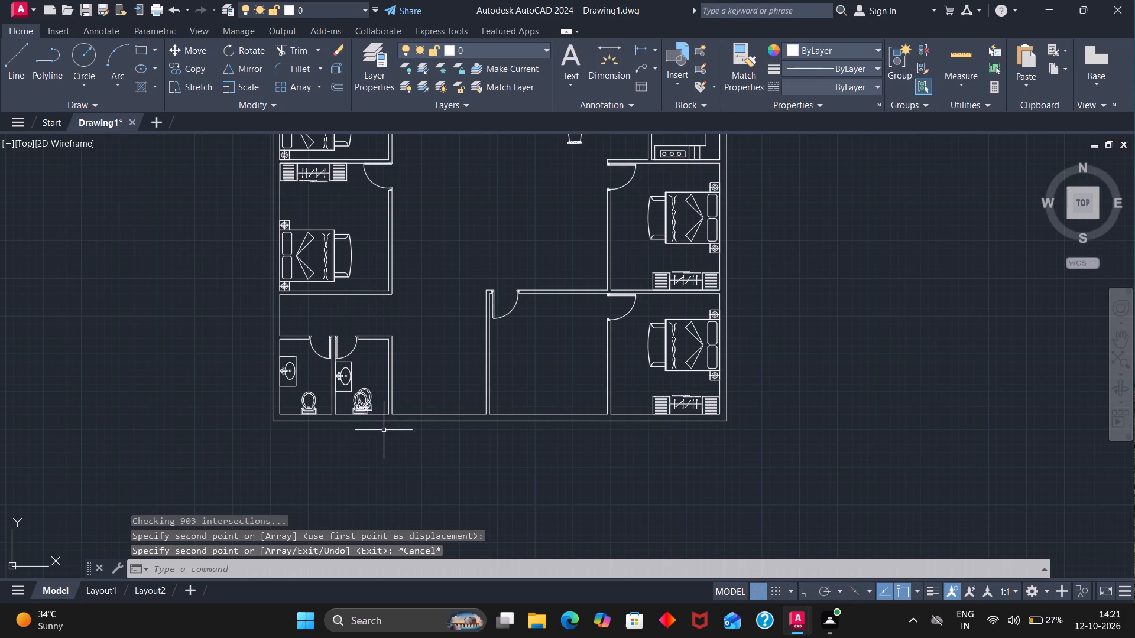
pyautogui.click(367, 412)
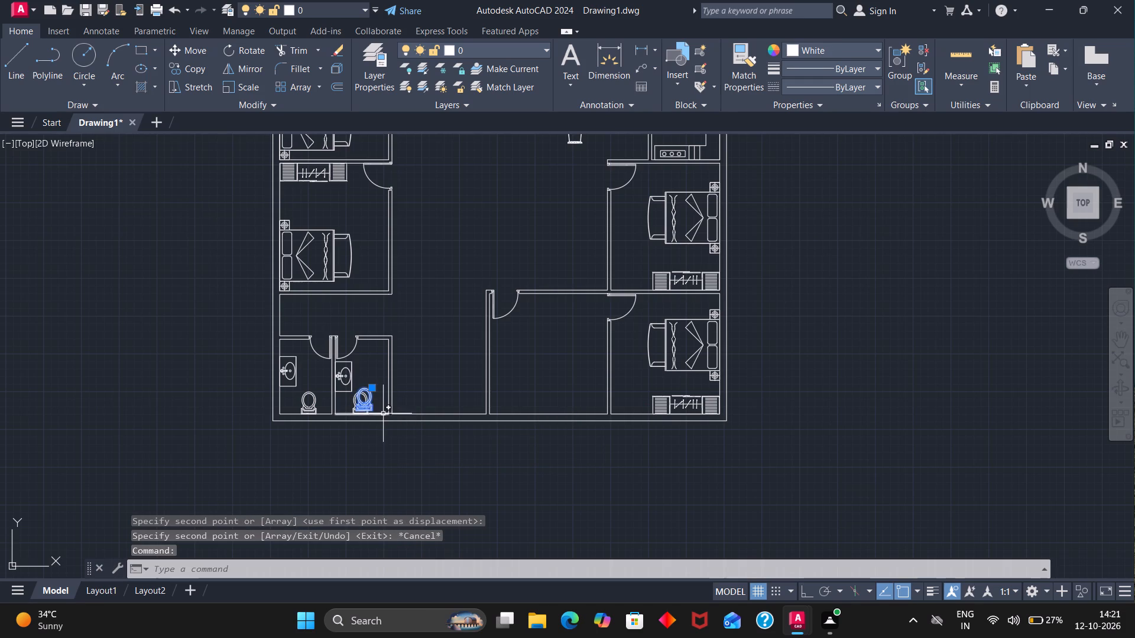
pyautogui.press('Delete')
# Move the right small bathroom's toilet slightly right along the bottom wall, away from the washbasin.
pyautogui.click(367, 411)
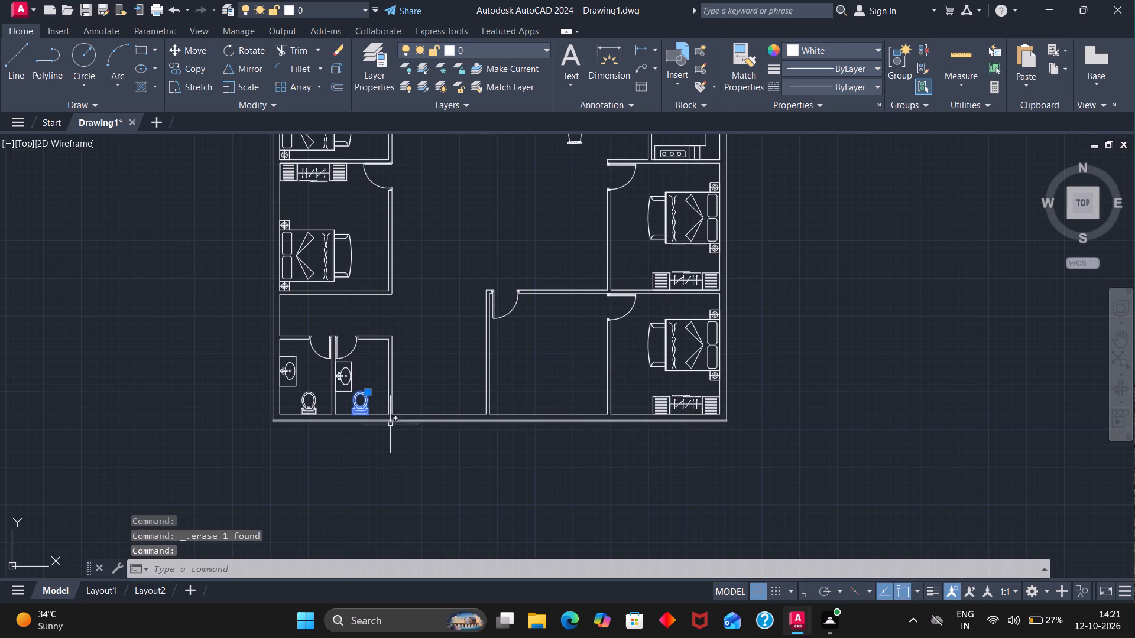
pyautogui.press('m')
pyautogui.press('Return')
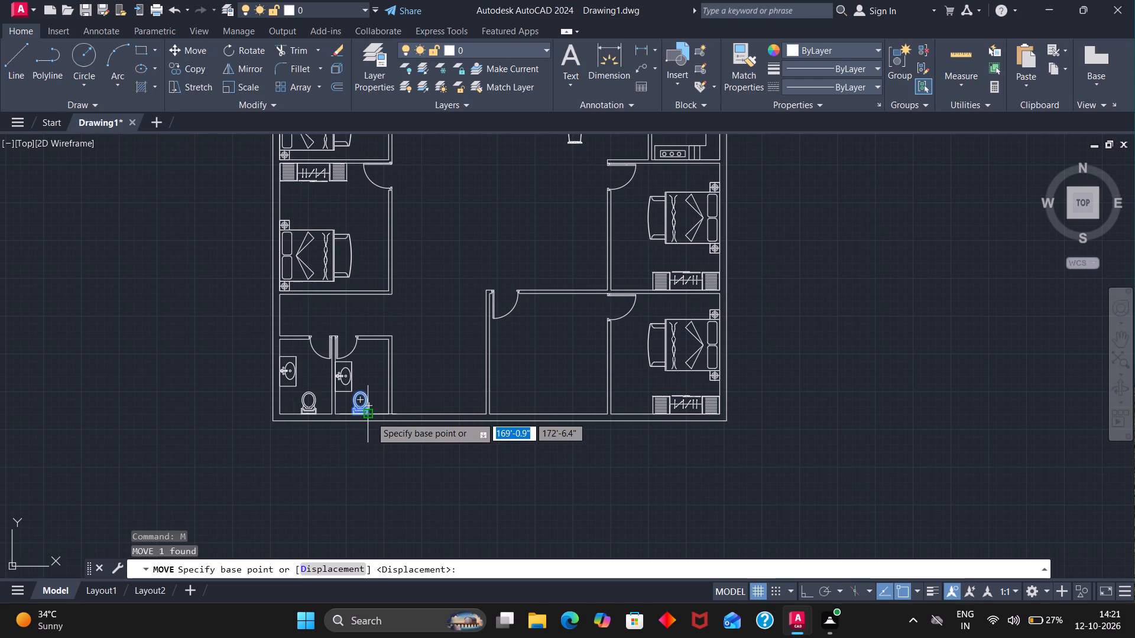
pyautogui.click(371, 416)
pyautogui.click(378, 413)
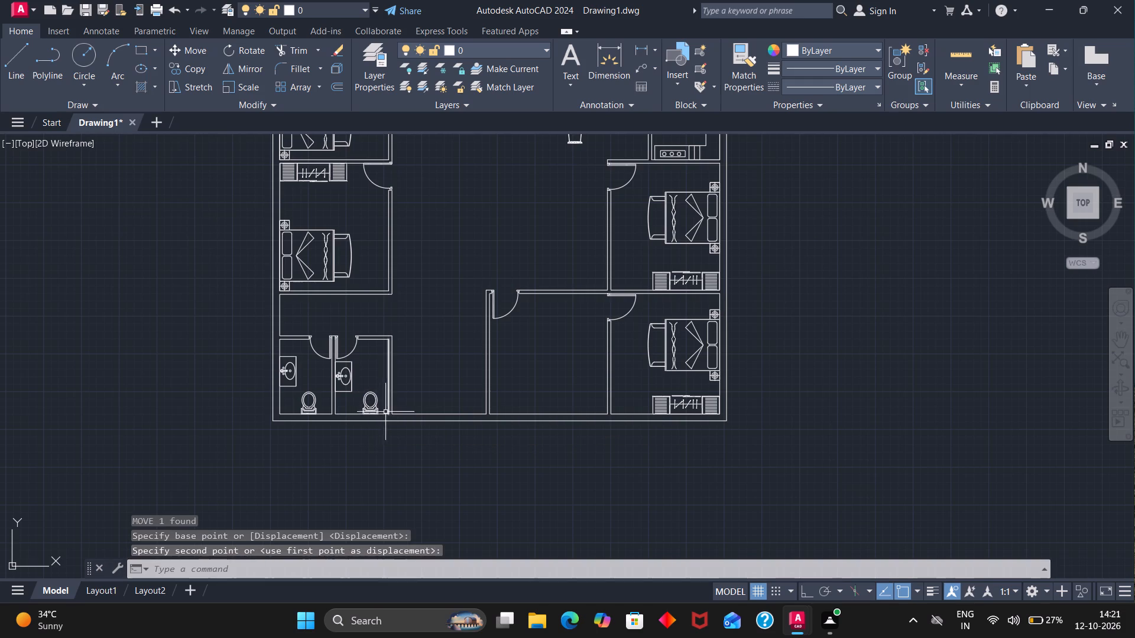
# Move the right small bathroom's washbasin slightly down along the dividing wall, farther from the door swing.
pyautogui.click(348, 390)
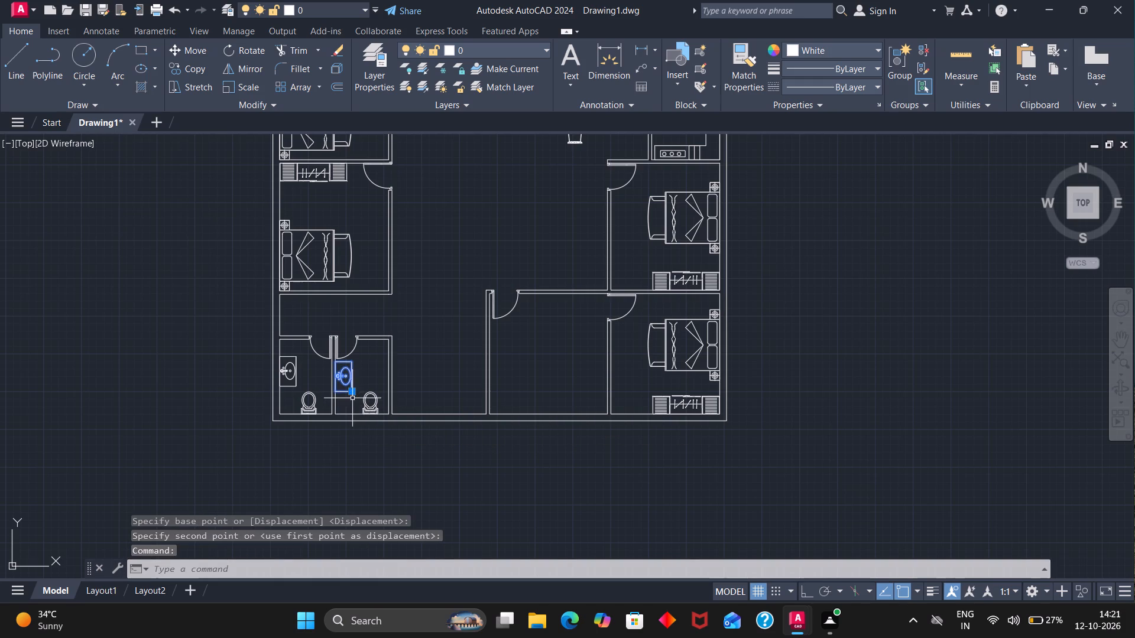
pyautogui.press('m')
pyautogui.press('Return')
pyautogui.click(334, 395)
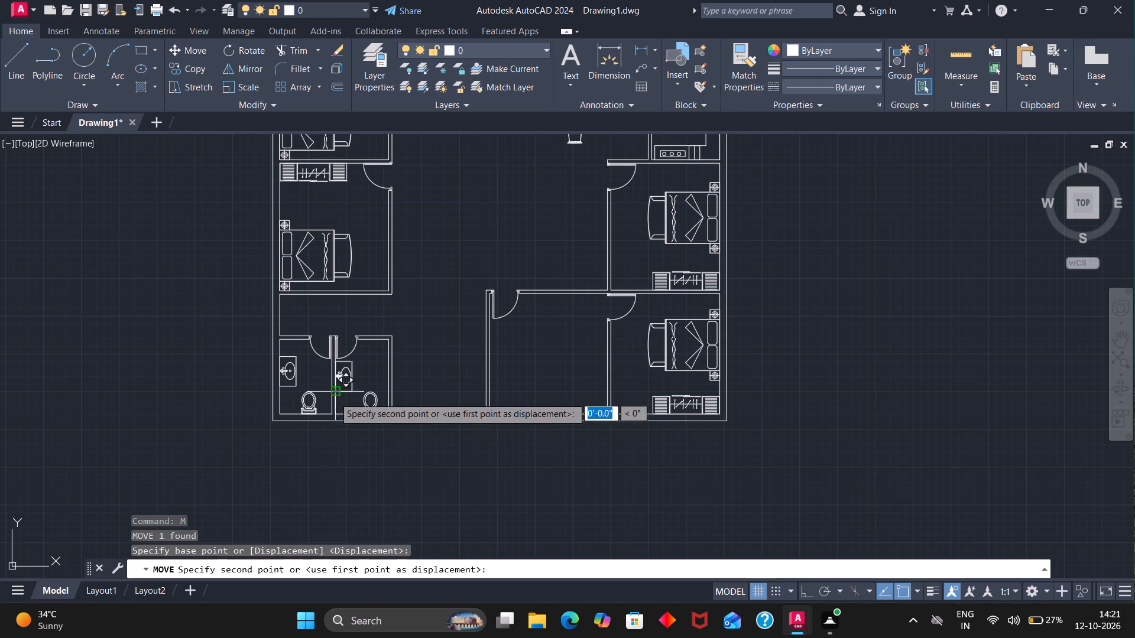
pyautogui.click(336, 400)
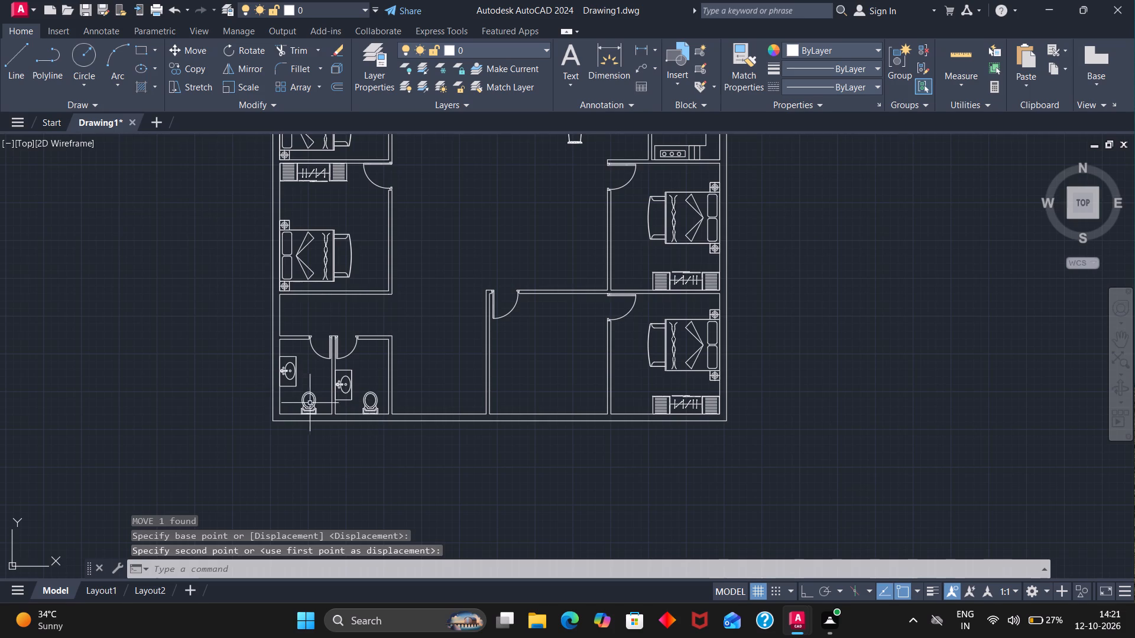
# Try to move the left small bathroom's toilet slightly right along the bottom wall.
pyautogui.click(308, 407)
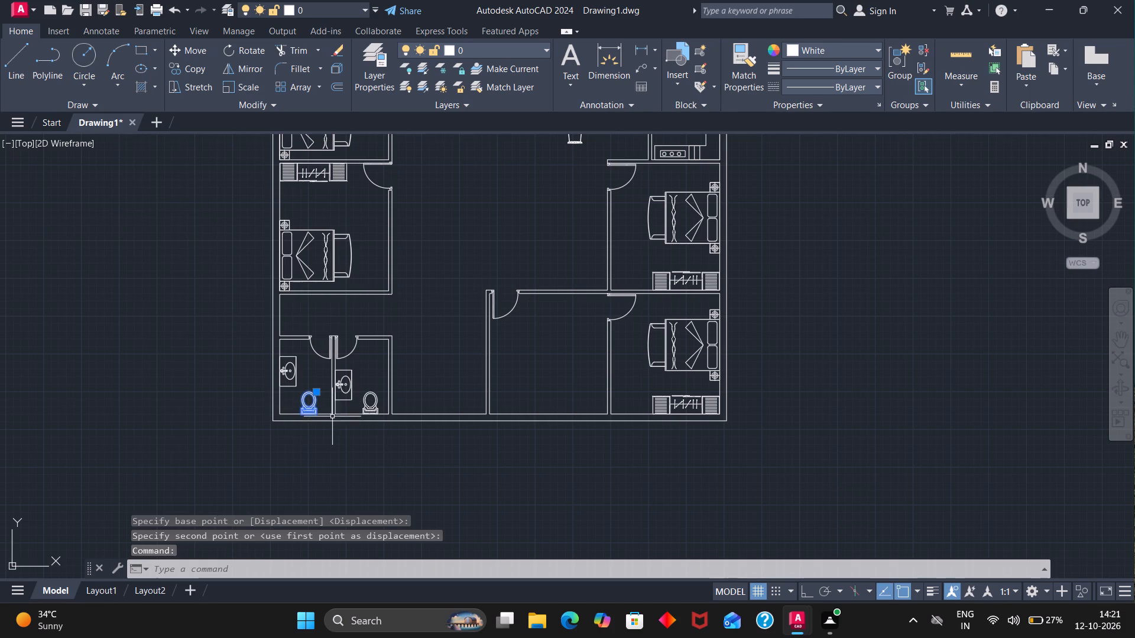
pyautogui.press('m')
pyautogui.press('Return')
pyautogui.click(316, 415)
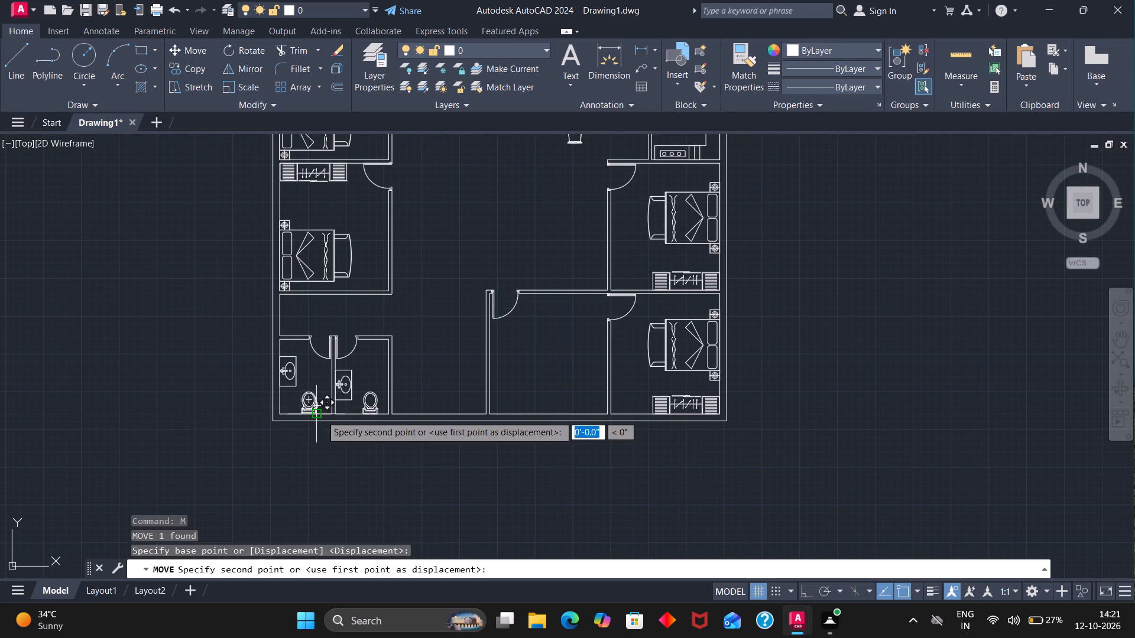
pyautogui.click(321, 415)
# Move the left small bathroom's washbasin about 10" down along the left wall, farther from the door swing.
pyautogui.click(287, 388)
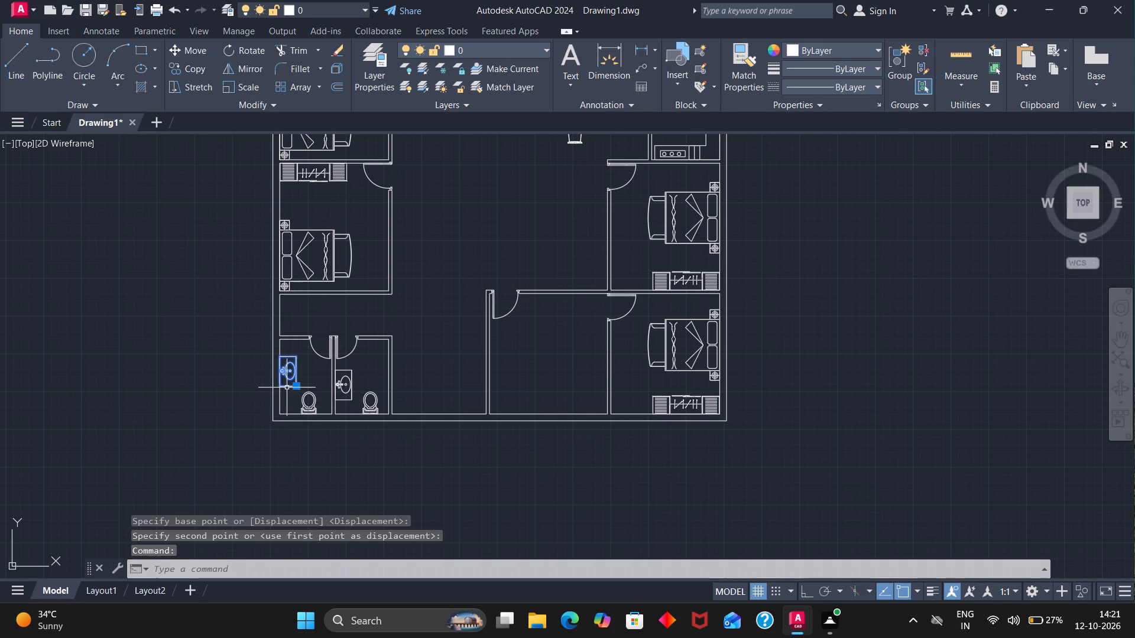
pyautogui.press('m')
pyautogui.press('Return')
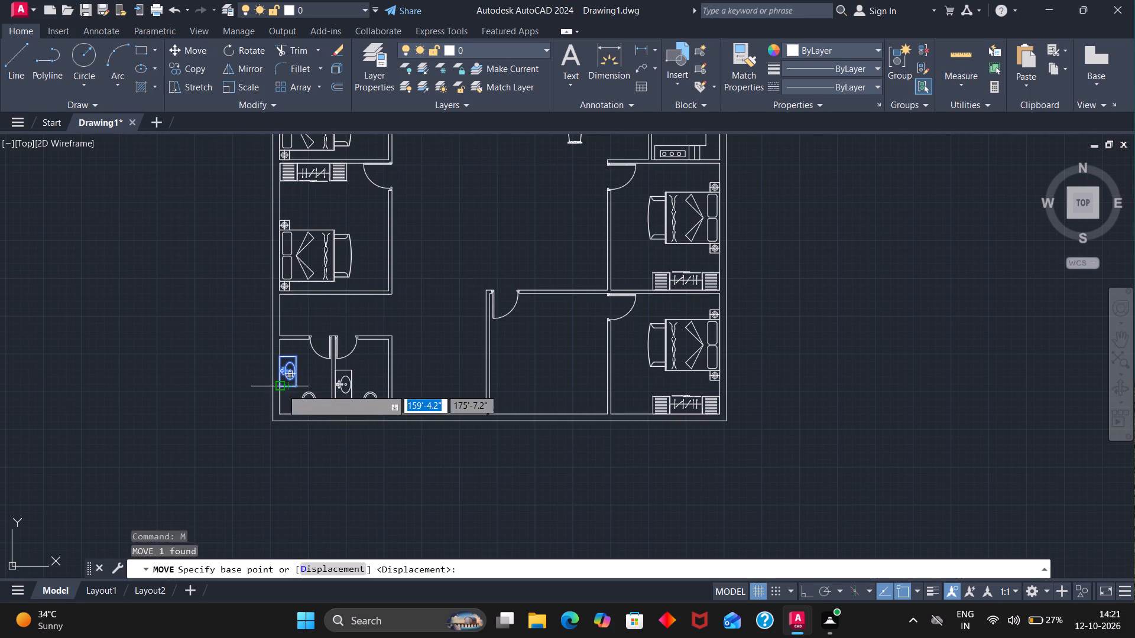
pyautogui.click(282, 389)
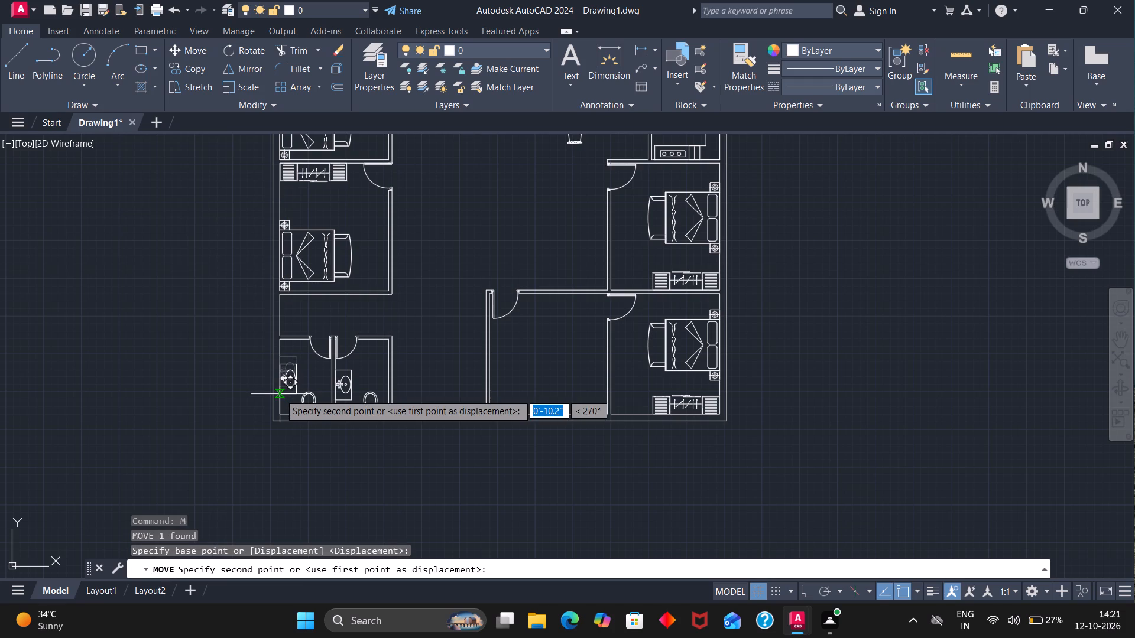
pyautogui.click(280, 395)
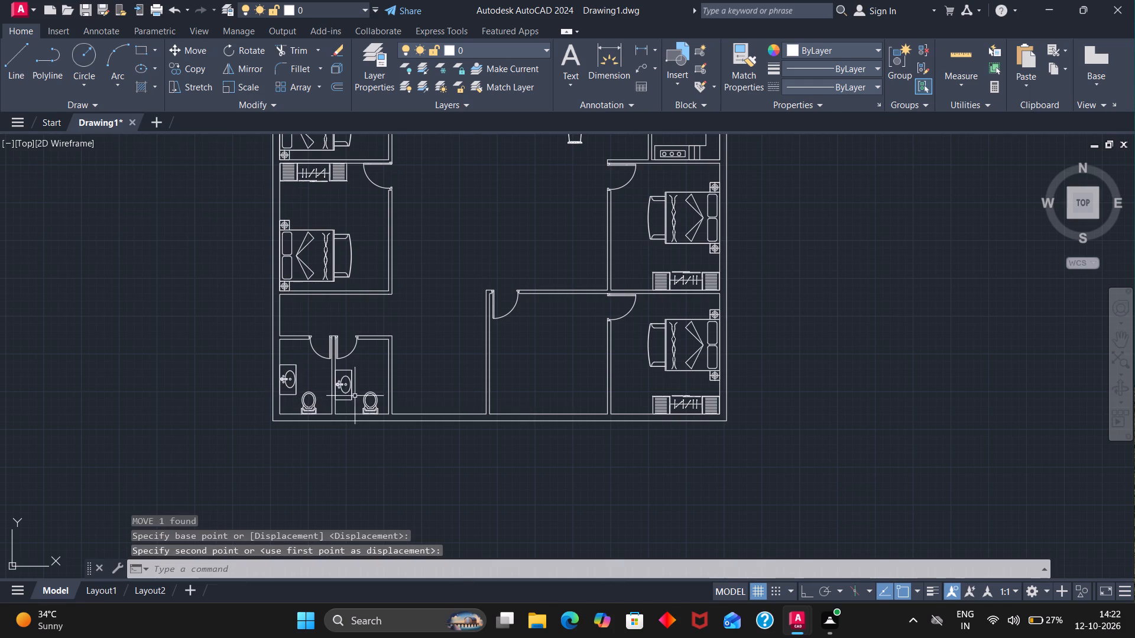
# Insert the "sofa set" drawing from the door folder as a block and place it below the floor plan.
pyautogui.scroll(-1, 359, 387)
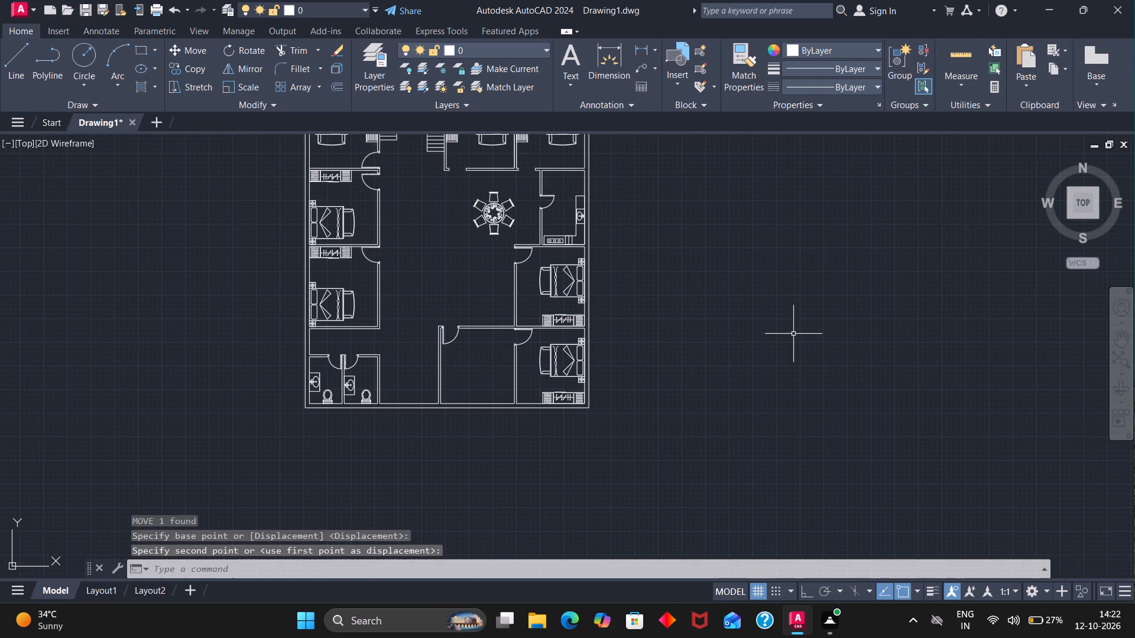
pyautogui.press('i')
pyautogui.press('Return')
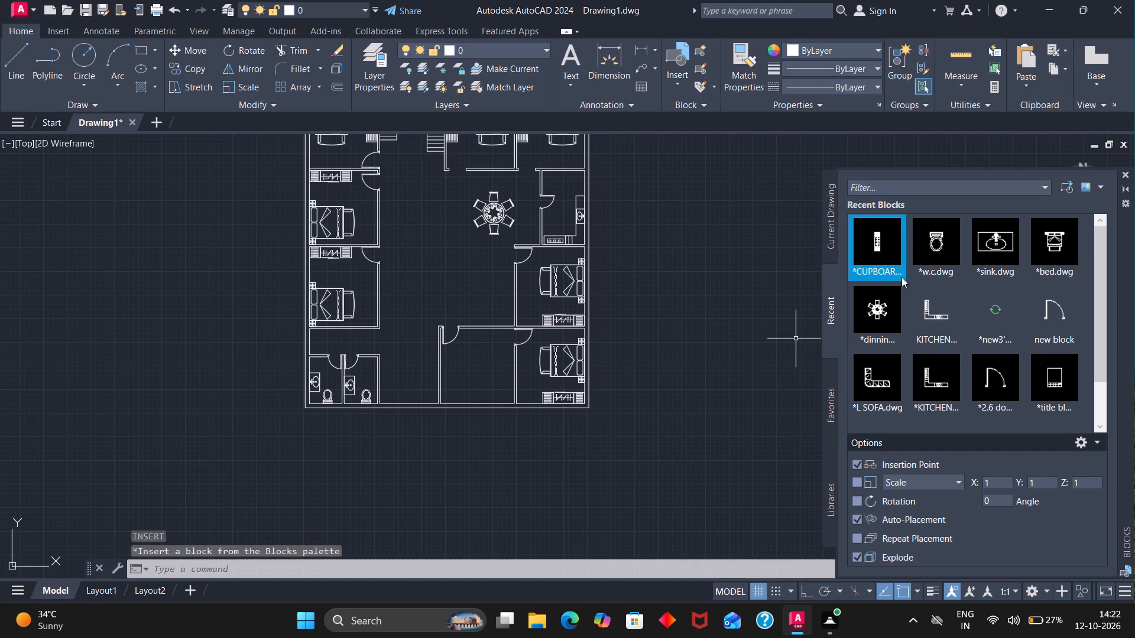
pyautogui.scroll(-3, 903, 281)
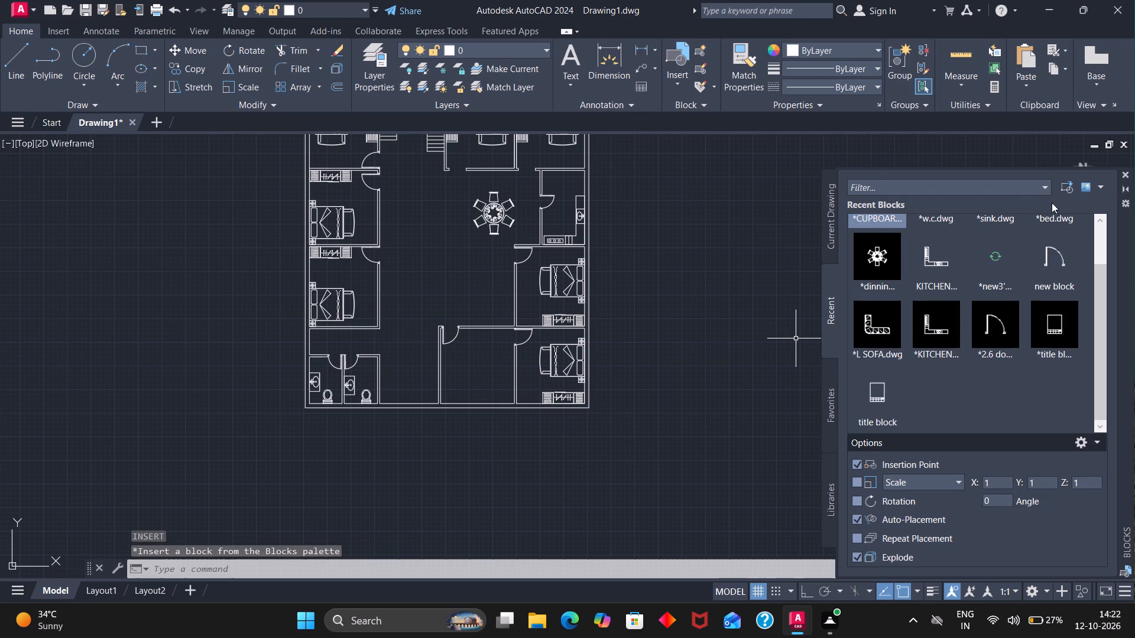
pyautogui.click(1066, 187)
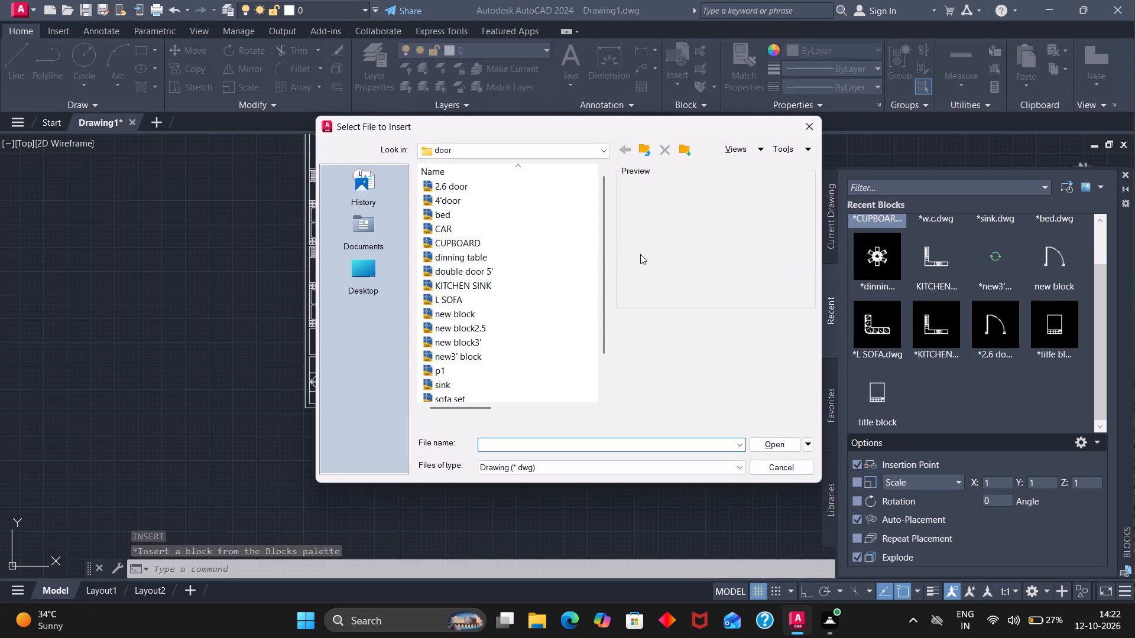
pyautogui.scroll(-1, 494, 289)
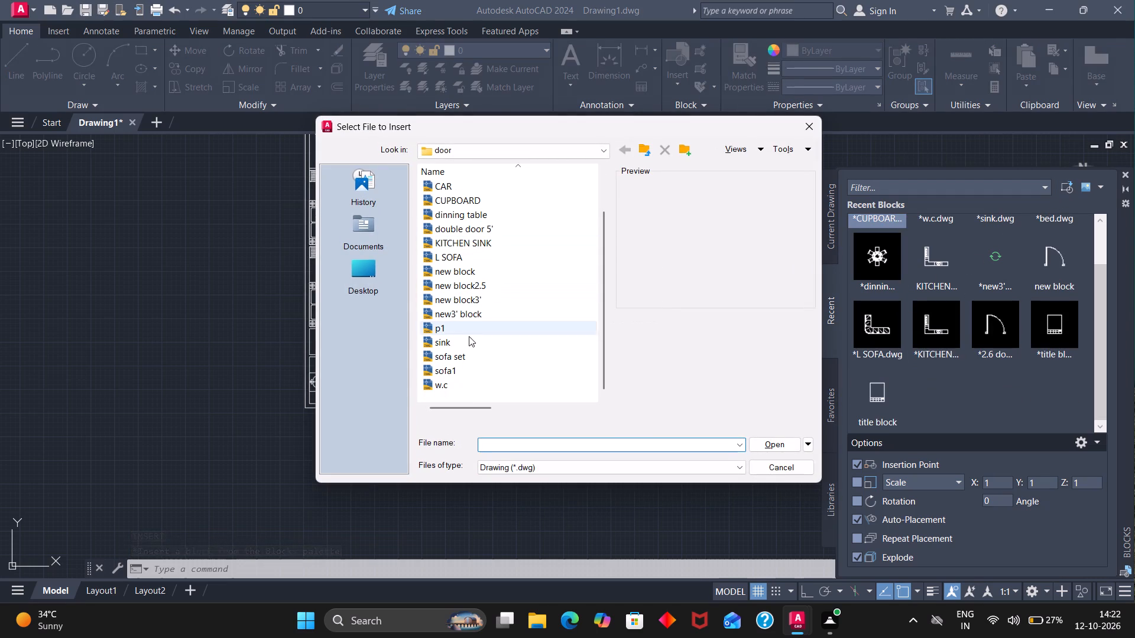
pyautogui.click(460, 354)
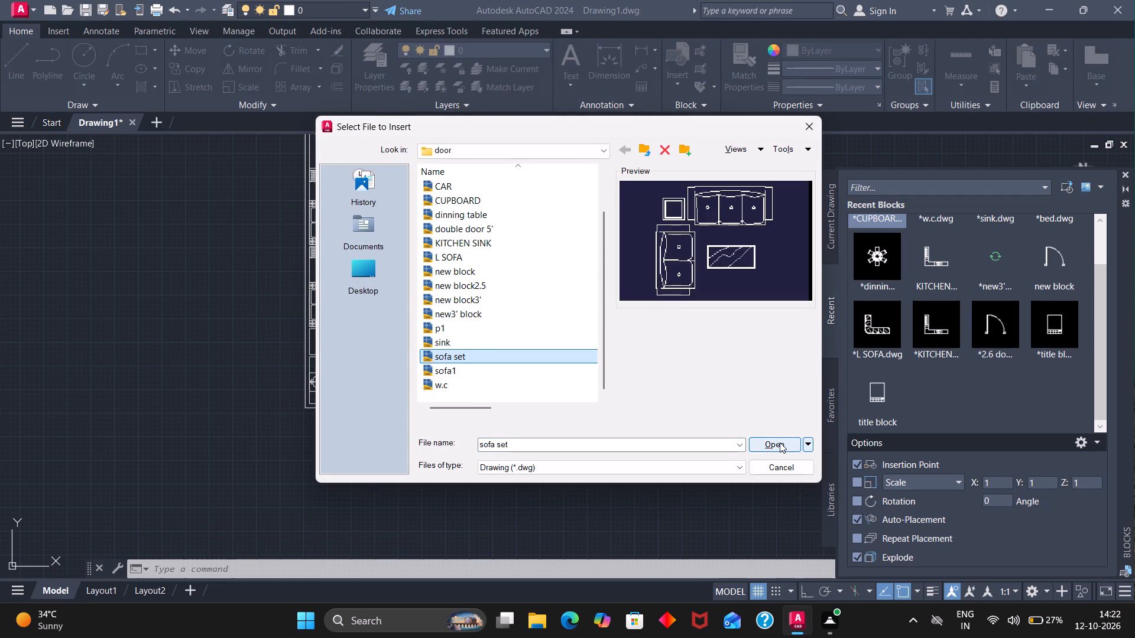
pyautogui.click(780, 442)
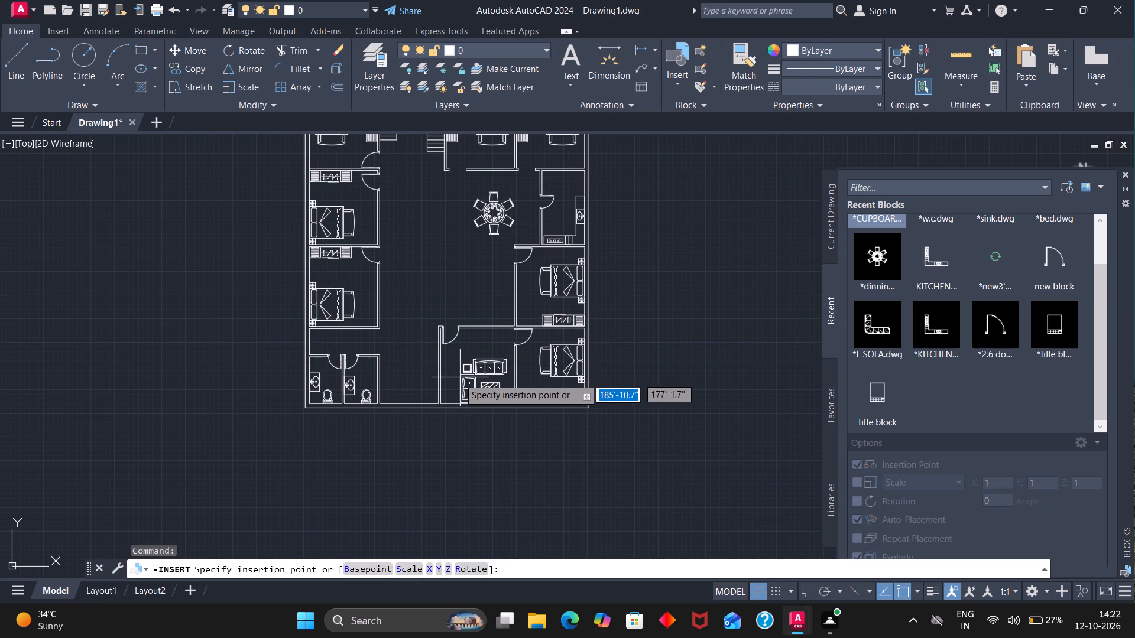
pyautogui.click(475, 463)
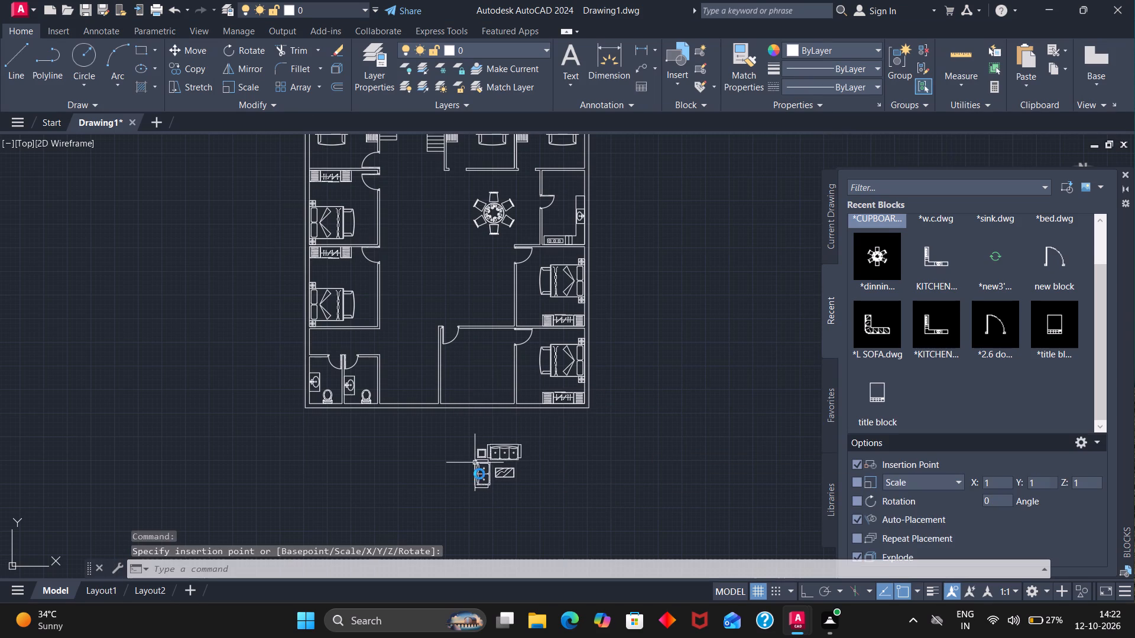
# Rotate the sofa set counterclockwise about the two-seat sofa's lower corner with Ortho on, bringing the three-seat sofa to the left side.
pyautogui.click(476, 482)
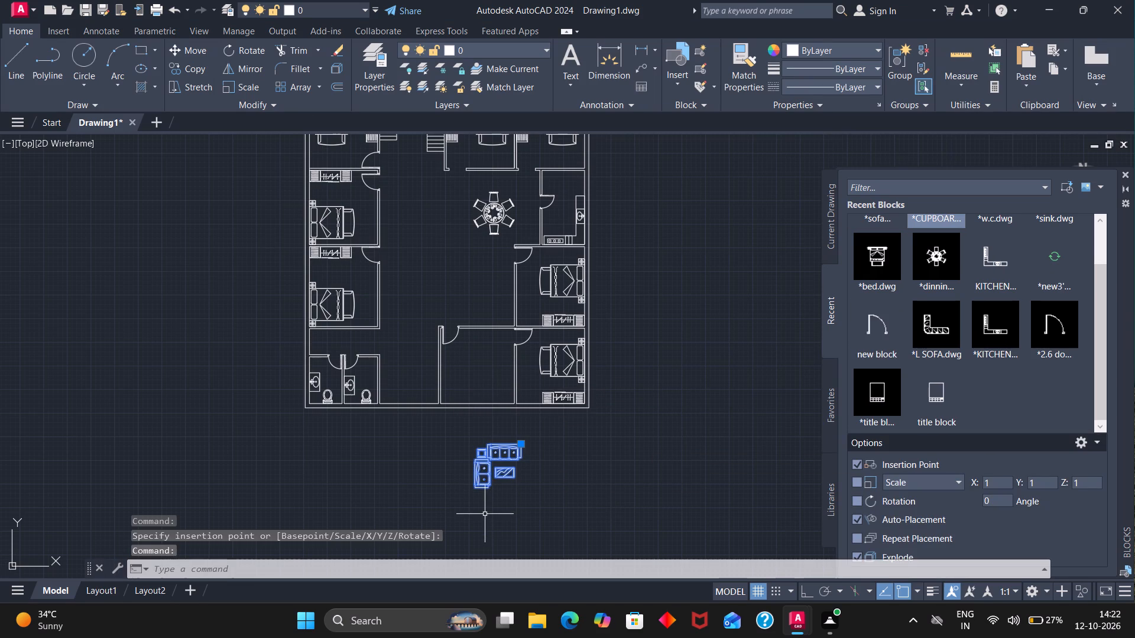
pyautogui.press('r')
pyautogui.press('o')
pyautogui.press('Return')
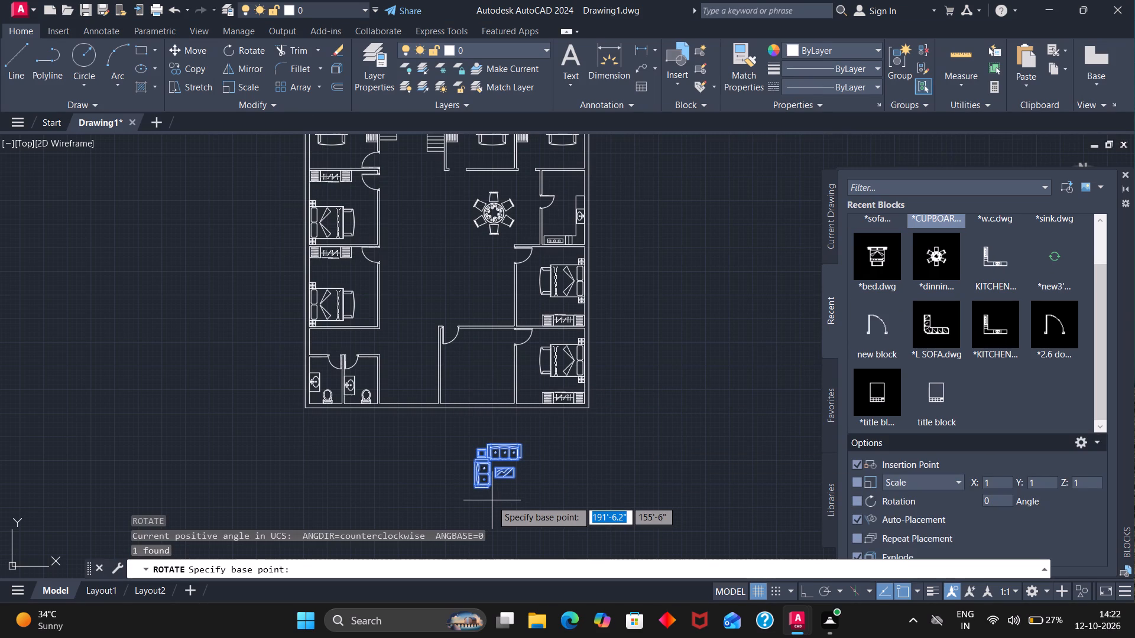
pyautogui.press('F8')
pyautogui.click(488, 489)
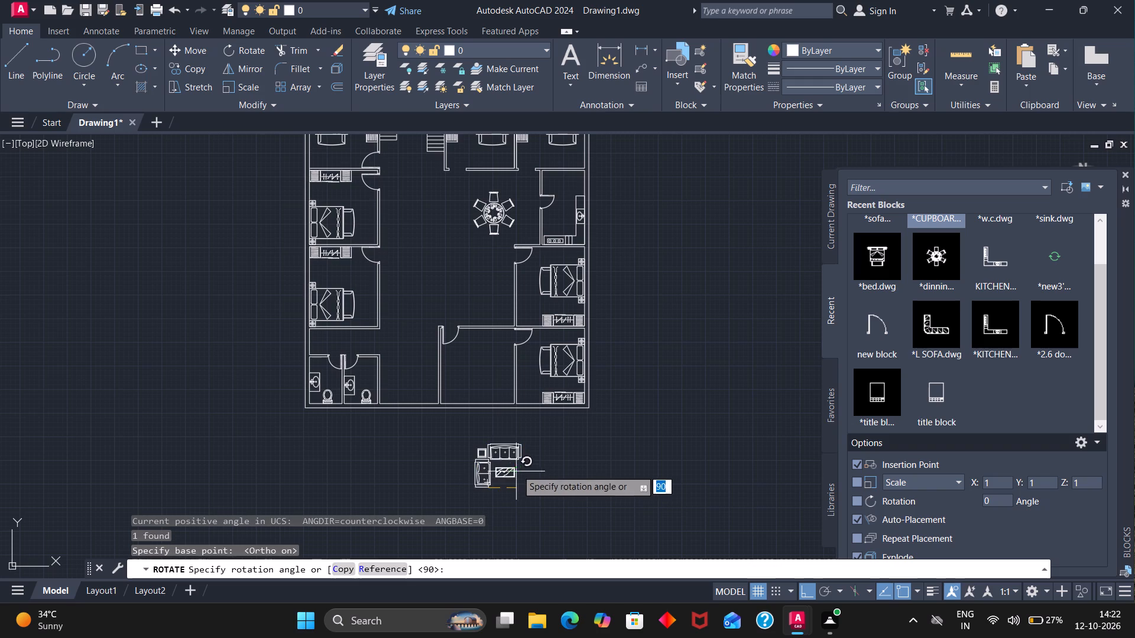
pyautogui.click(508, 442)
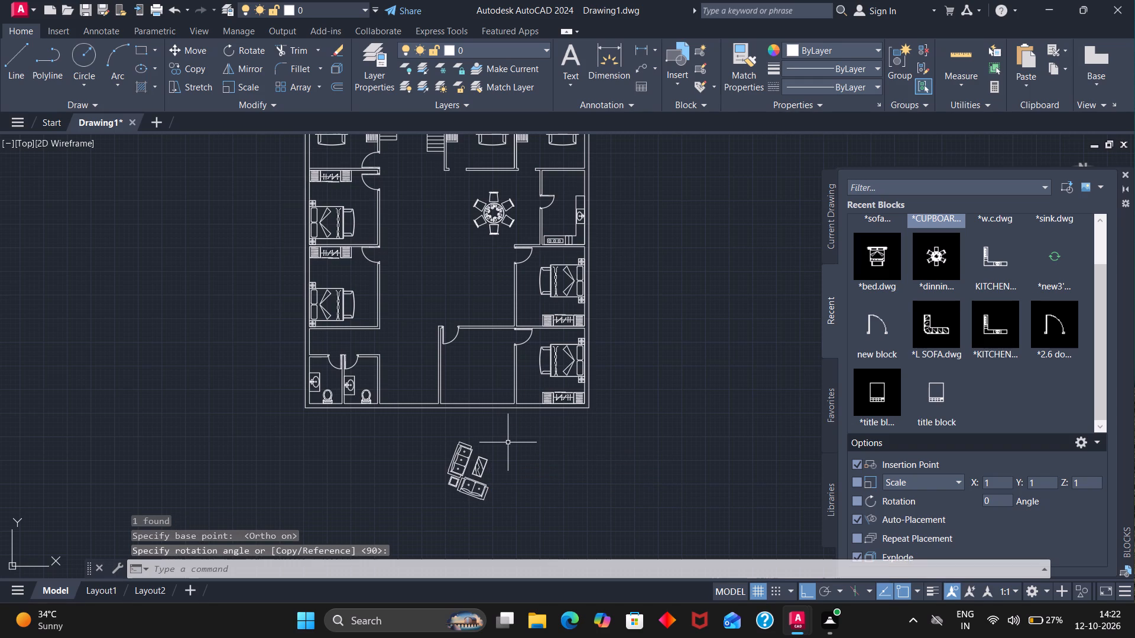
# Delete the tilted sofa set placed below the floor plan.
pyautogui.click(483, 463)
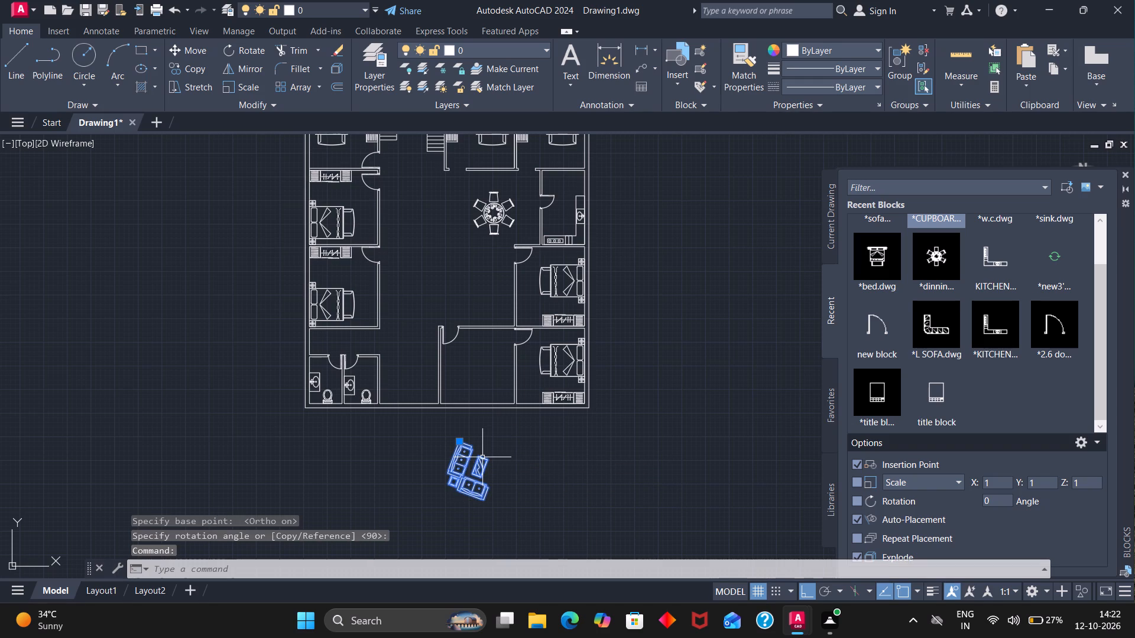
pyautogui.press('Delete')
# Insert the recent "sofa set" block again without redefining it, placing it below the plan's lower-right part.
pyautogui.scroll(4, 863, 285)
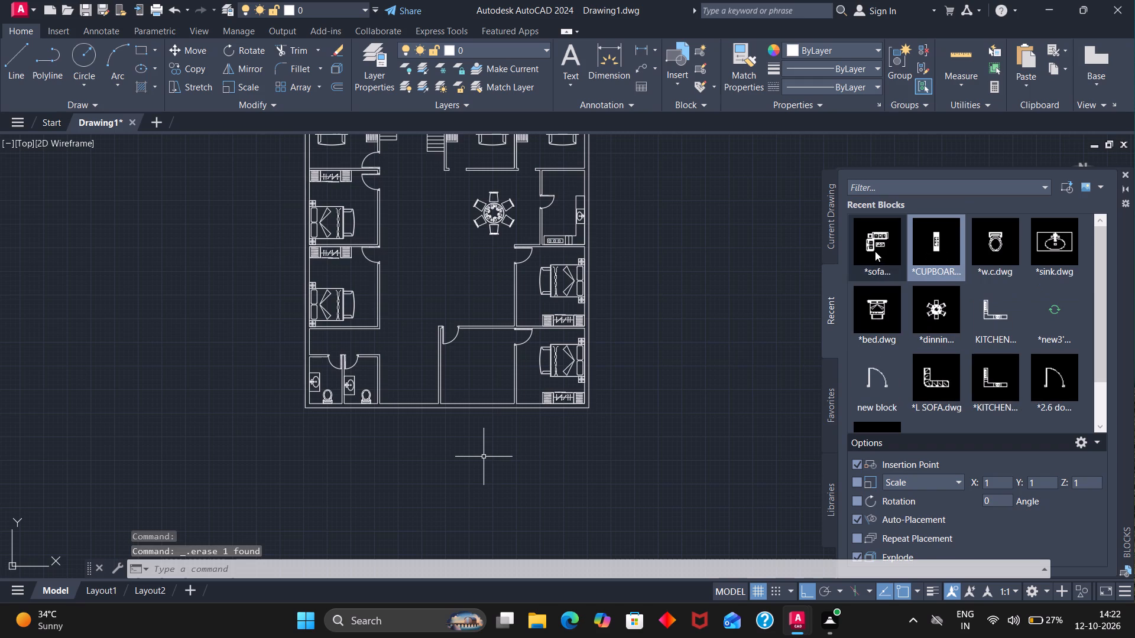
pyautogui.click(875, 251)
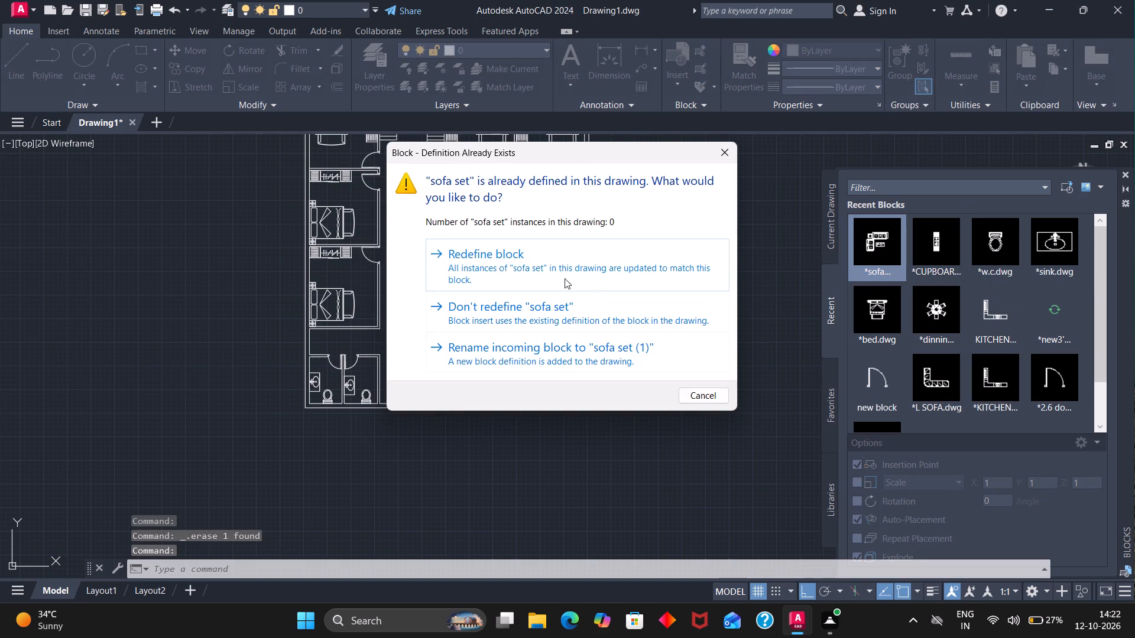
pyautogui.click(498, 298)
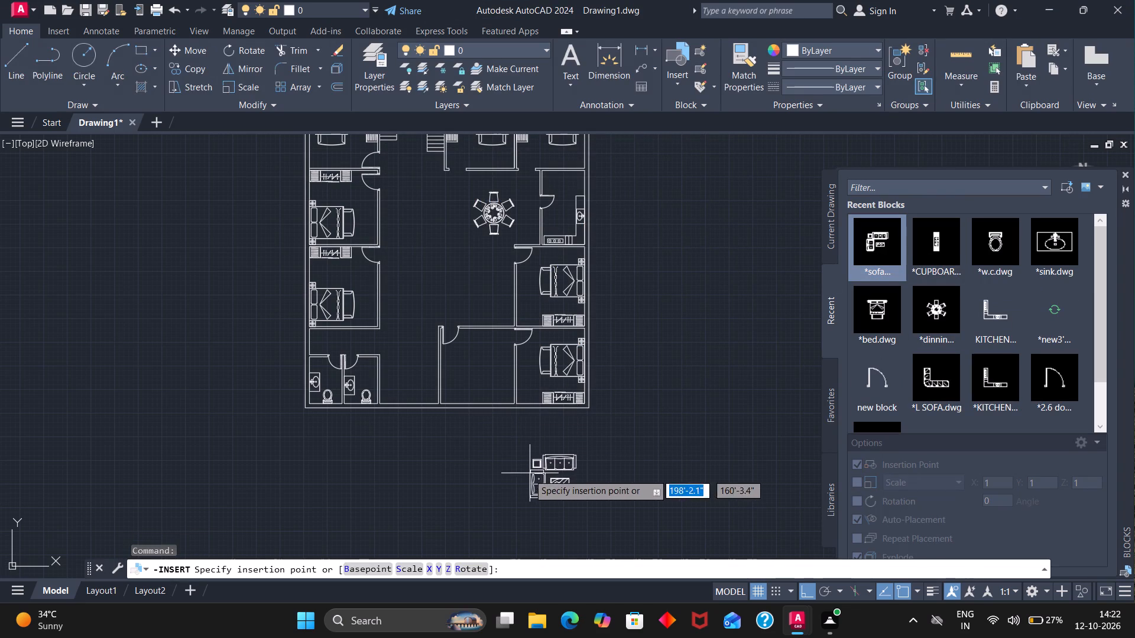
pyautogui.click(525, 476)
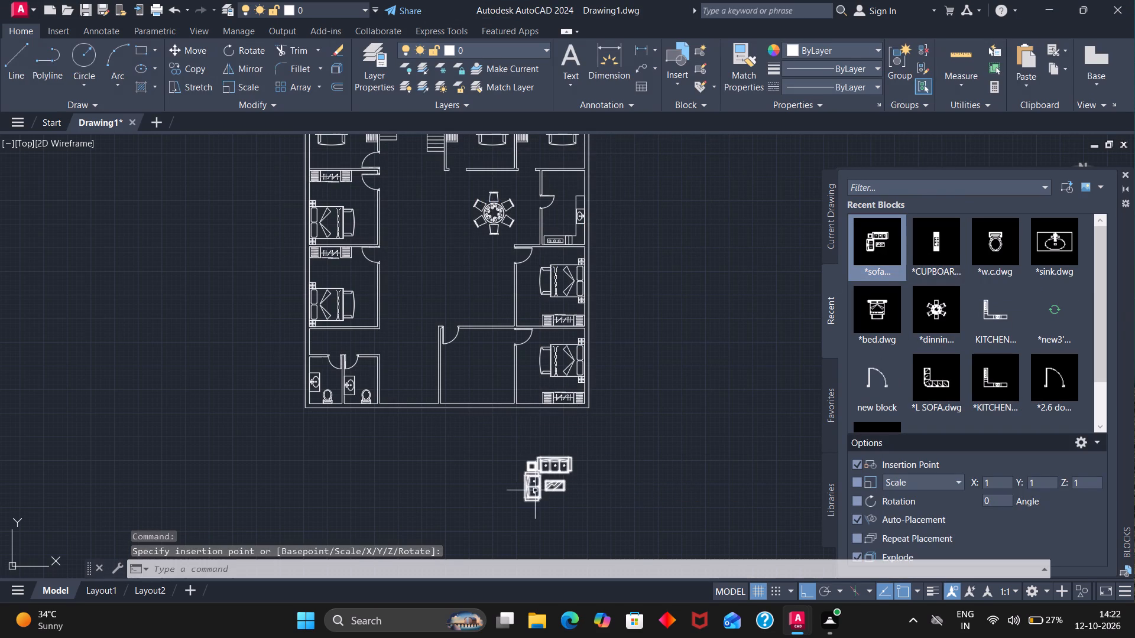
# Rotate the new sofa set 90° counterclockwise about the two-seat sofa's lower corner with Ortho on.
pyautogui.click(534, 490)
pyautogui.write('RO')
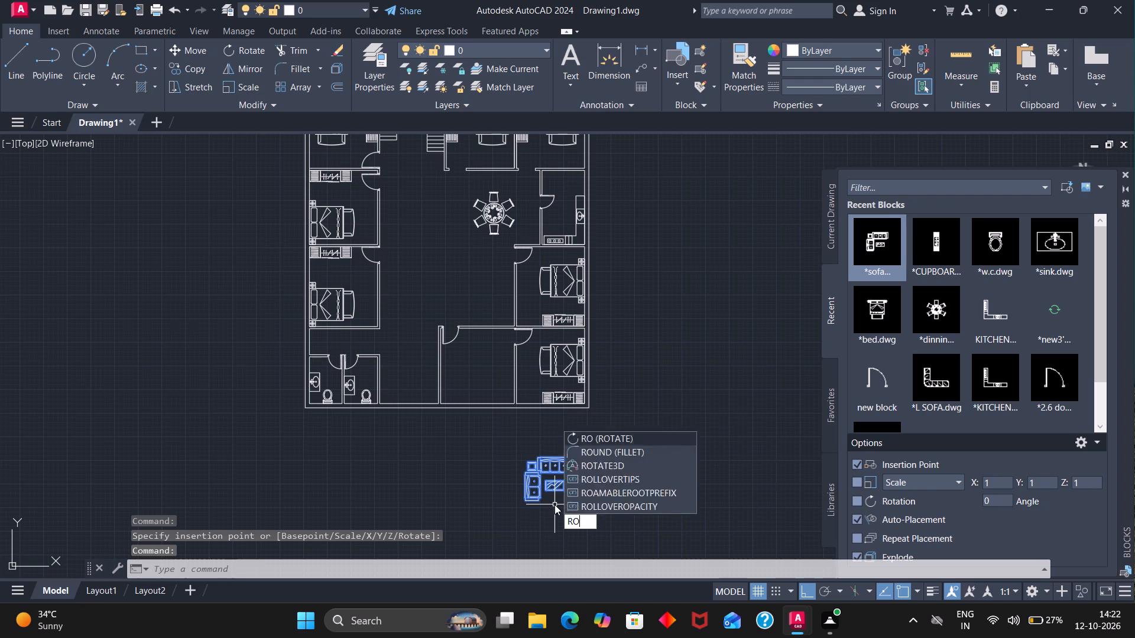
pyautogui.press('Return')
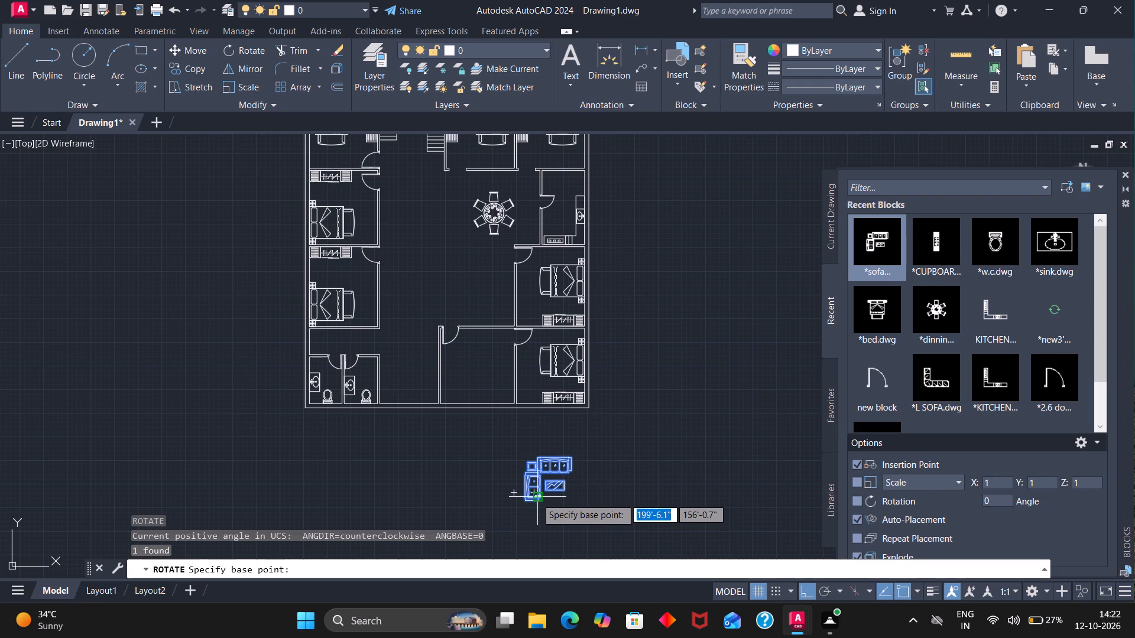
pyautogui.click(536, 498)
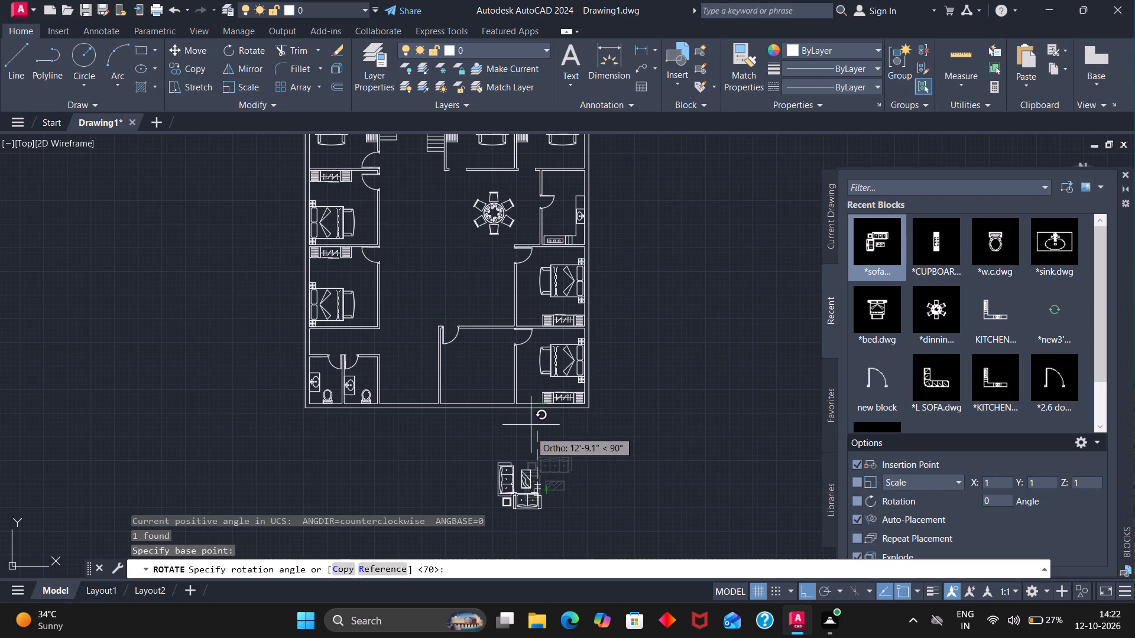
pyautogui.click(537, 457)
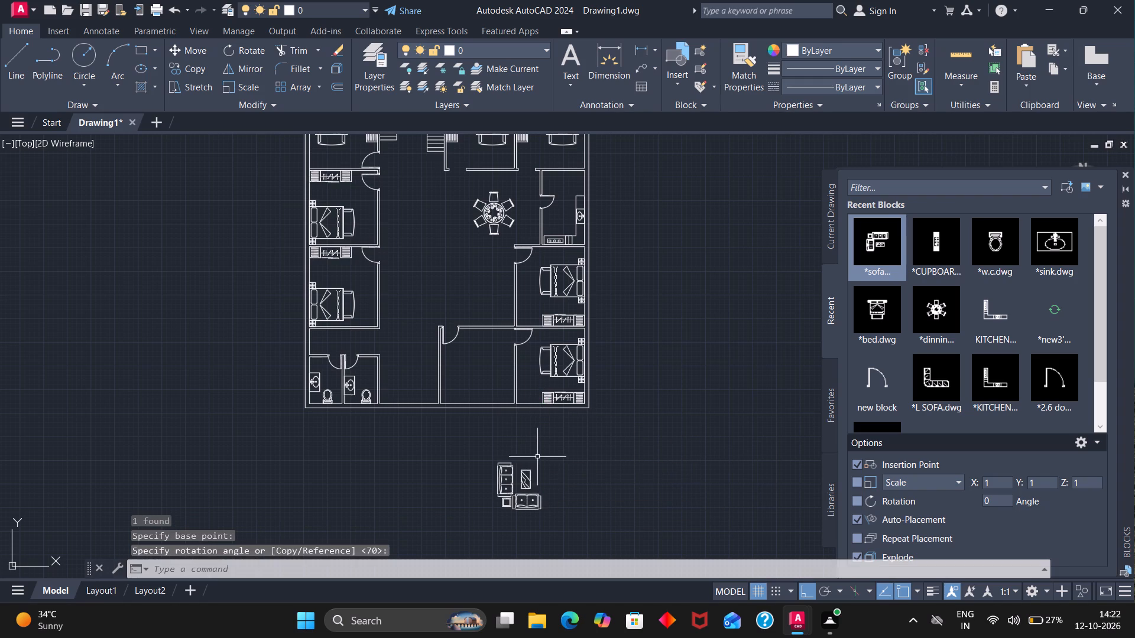
# Move the sofa set by its lower-right corner into the bottom middle room, with the two-seat sofa against the bottom wall.
pyautogui.click(526, 506)
pyautogui.press('m')
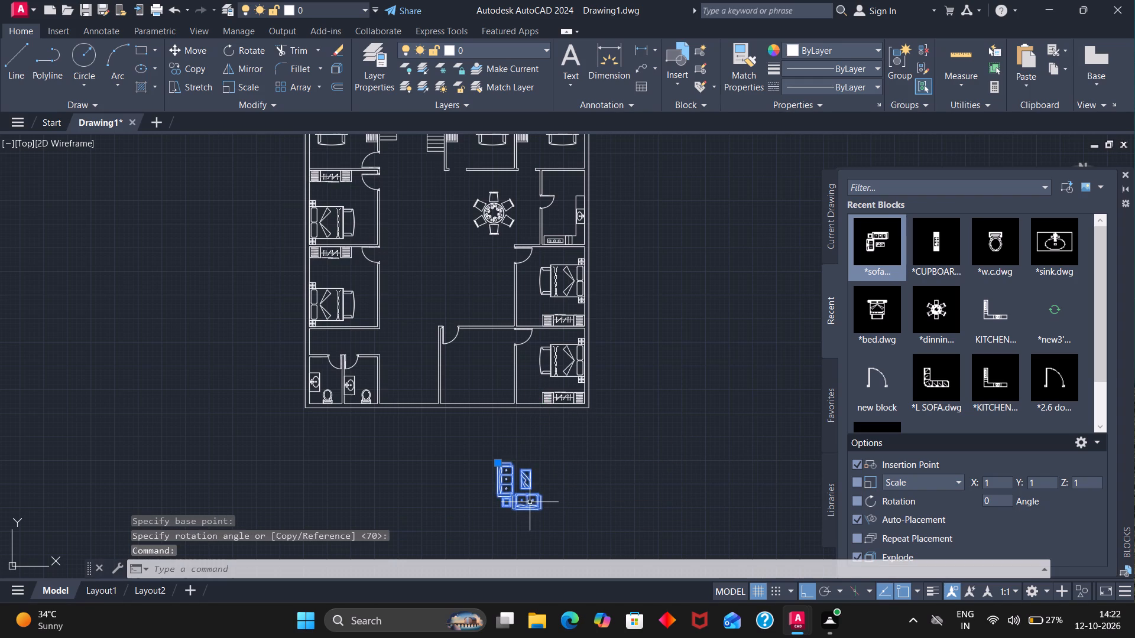
pyautogui.press('Return')
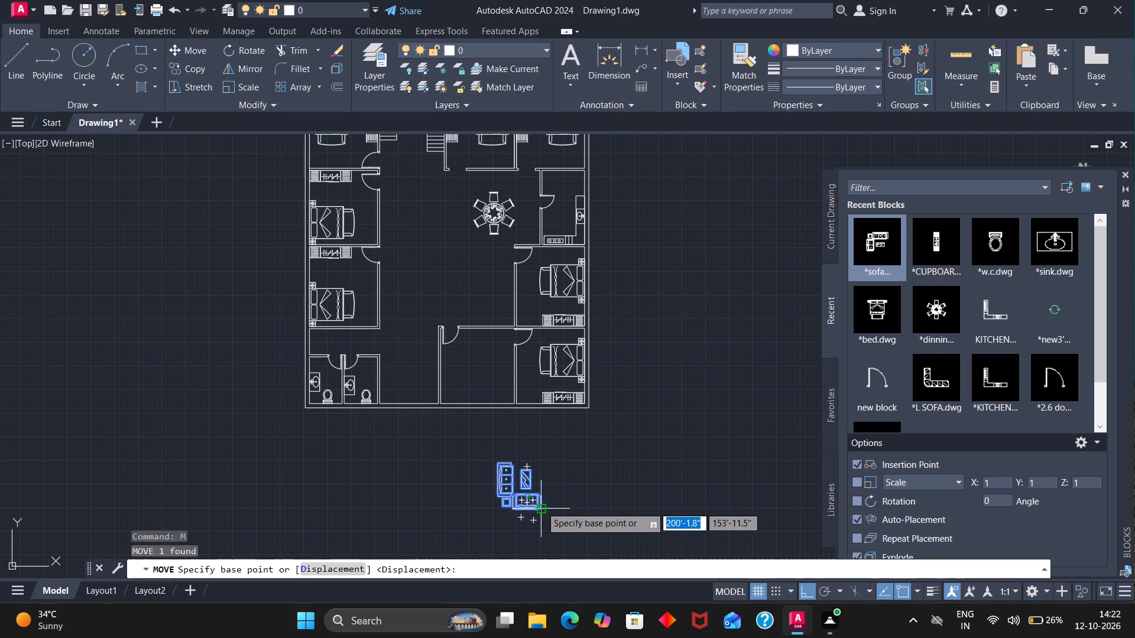
pyautogui.click(541, 506)
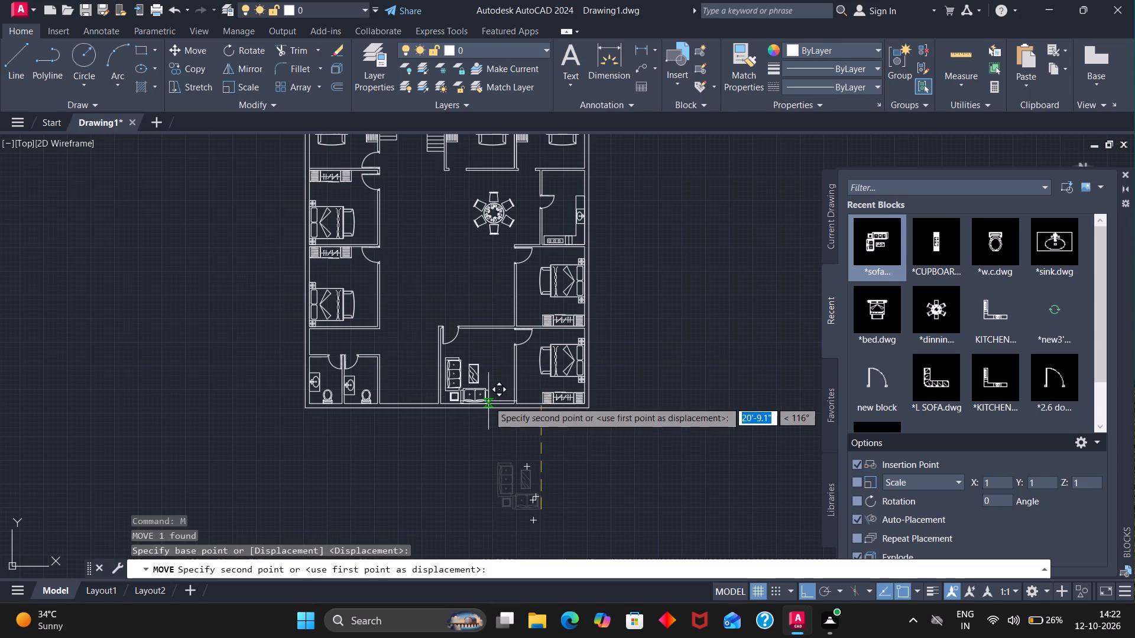
pyautogui.click(488, 401)
# Draw a shallow horizontal rectangle against the inner face of the sofa room's upper wall, between its two doors.
pyautogui.scroll(-1, 497, 393)
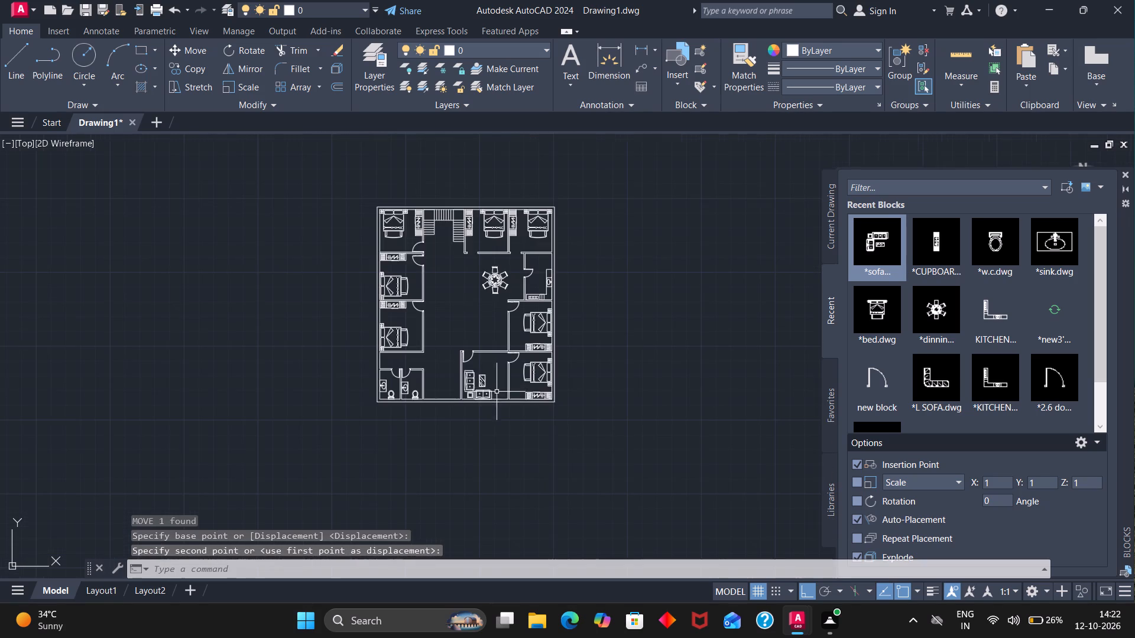
pyautogui.scroll(1, 494, 354)
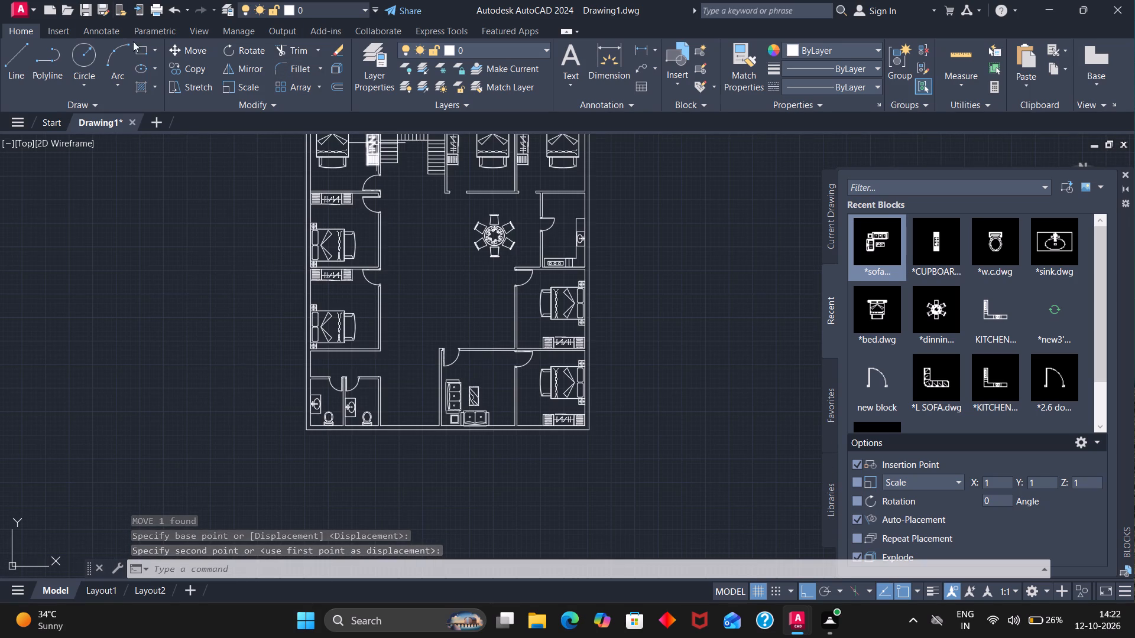
pyautogui.click(147, 49)
pyautogui.scroll(1, 492, 356)
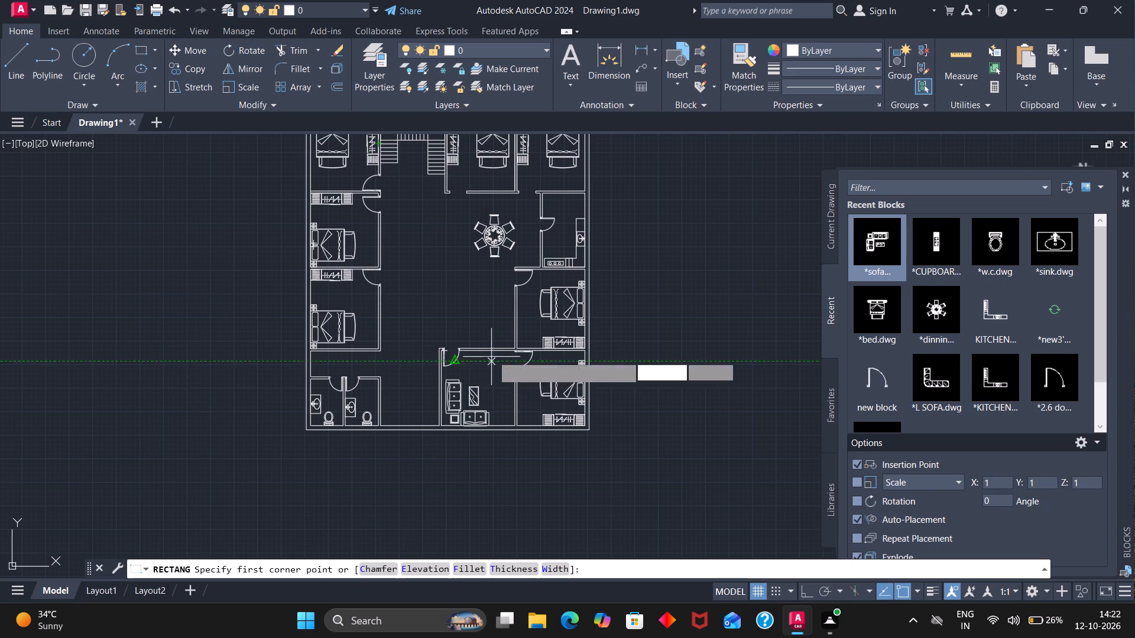
pyautogui.scroll(1, 492, 356)
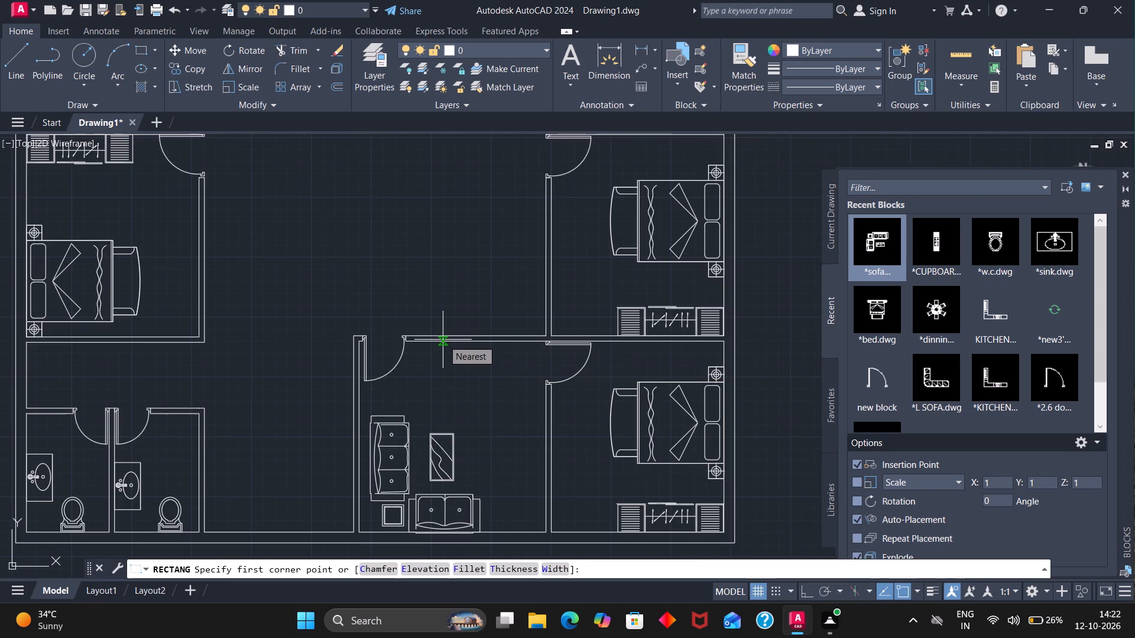
pyautogui.click(443, 341)
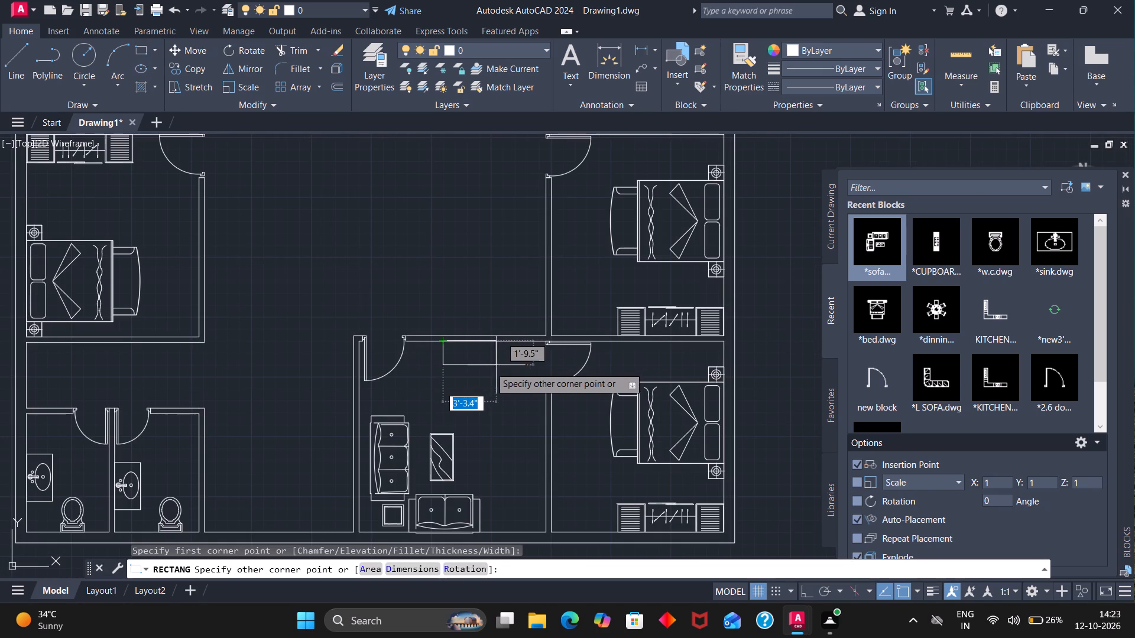
pyautogui.click(515, 355)
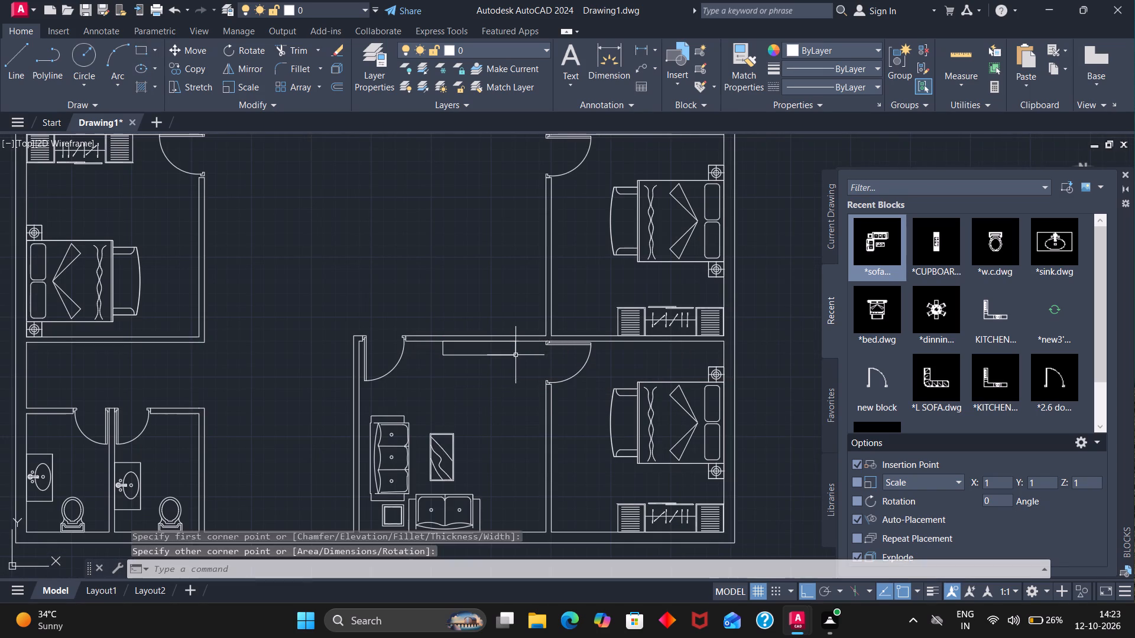
# Draw a three-point arc inside the wall rectangle, from its lower-left corner through its middle to its lower-right corner.
pyautogui.click(103, 62)
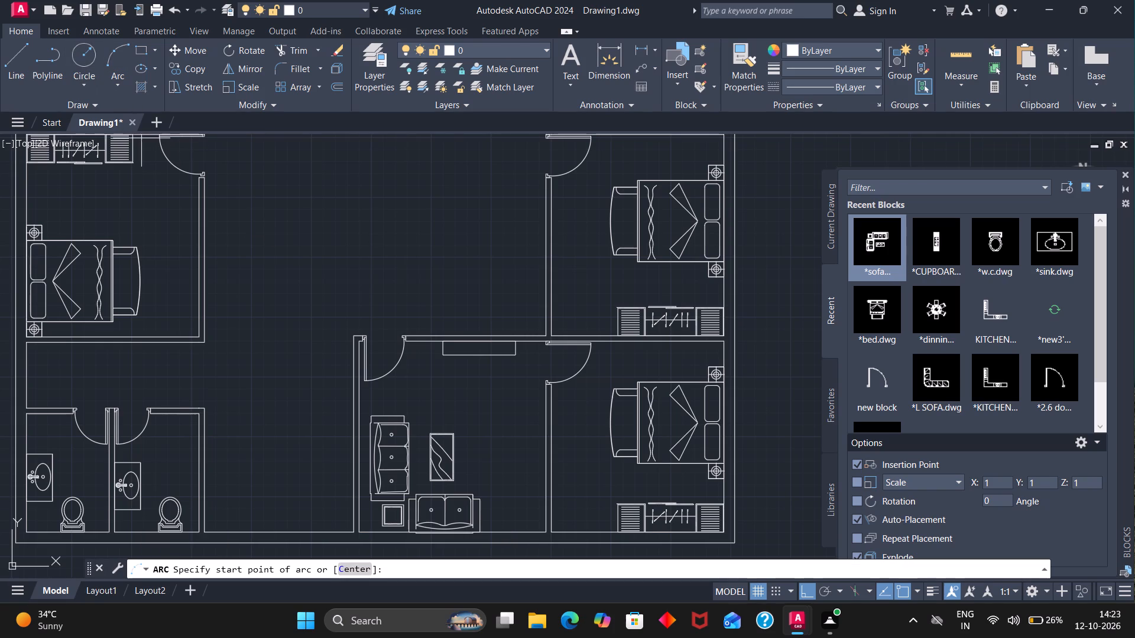
pyautogui.click(446, 353)
pyautogui.click(482, 348)
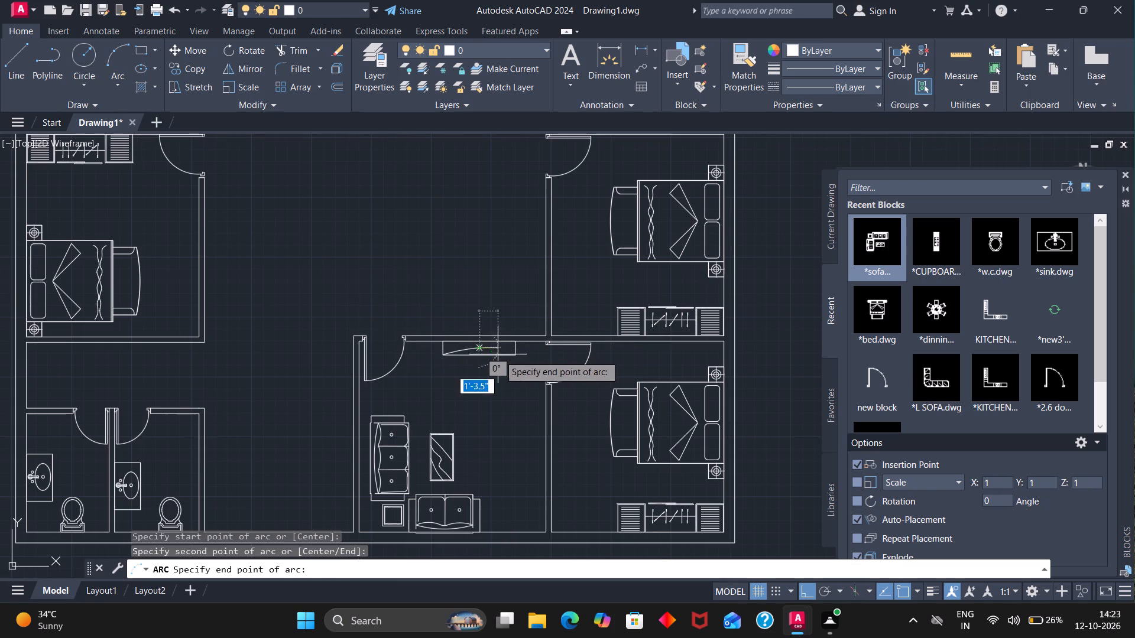
pyautogui.click(516, 355)
# Explode the sofa set block in the bottom middle room.
pyautogui.scroll(-2, 508, 353)
pyautogui.scroll(2, 466, 359)
pyautogui.scroll(-1, 459, 361)
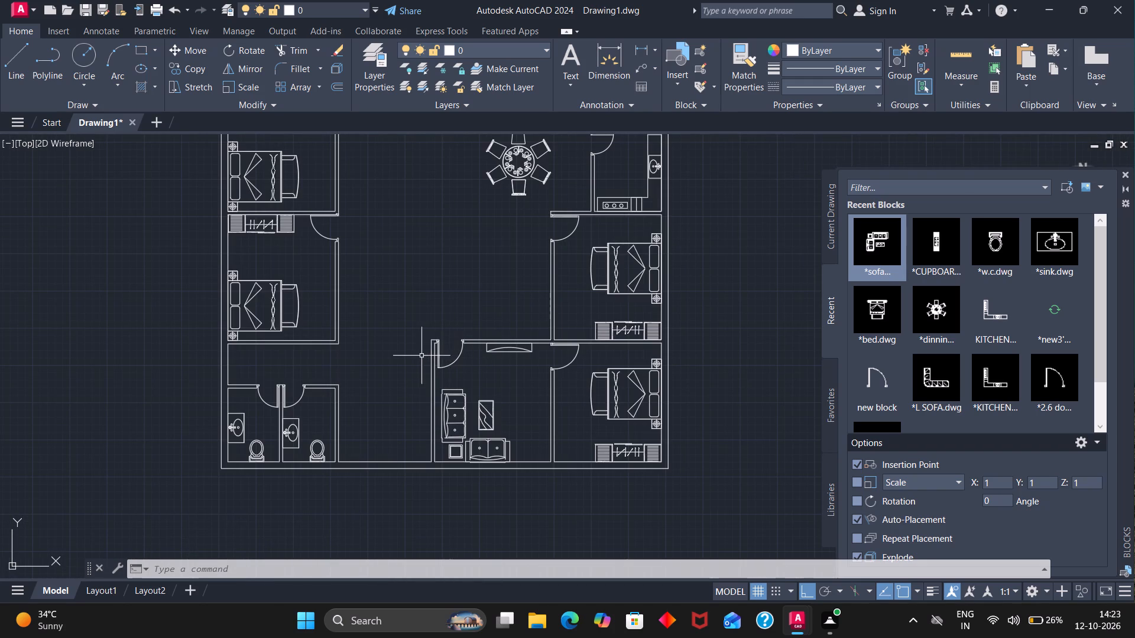
pyautogui.click(488, 408)
pyautogui.press('x')
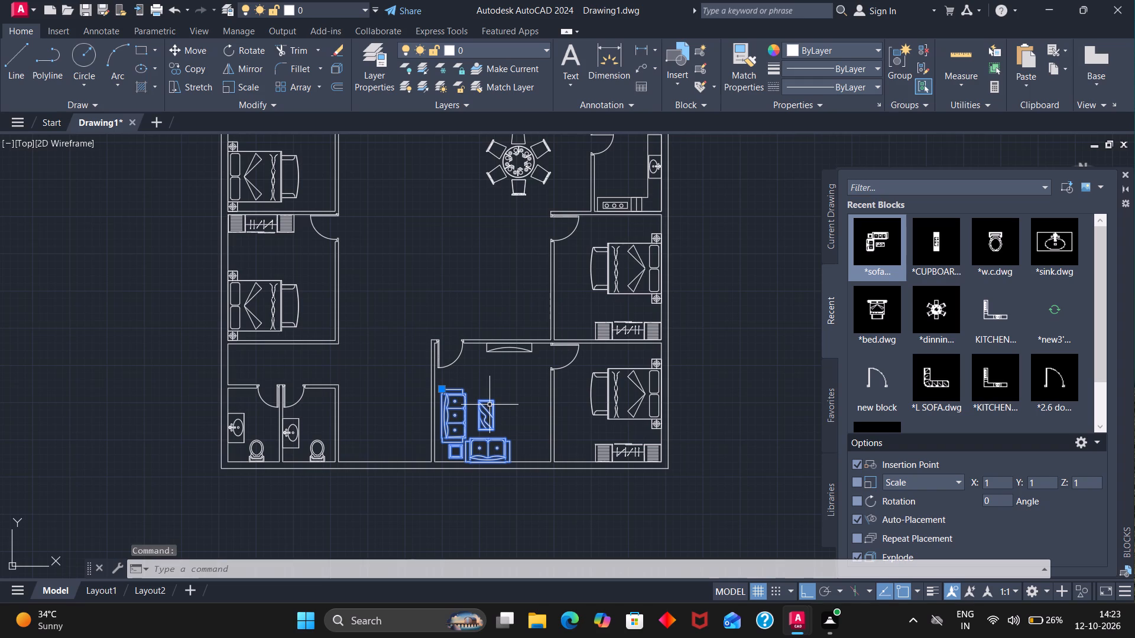
pyautogui.press('Return')
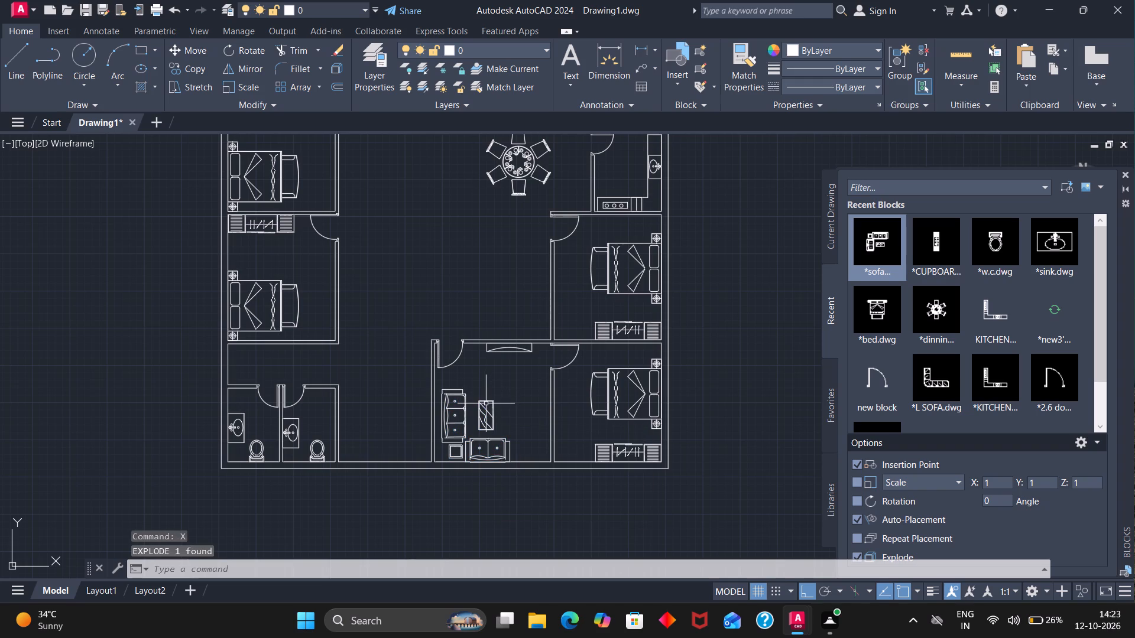
# Copy the sofa set's centre table, with all its inner lines, into the space above the two small bathrooms, with Ortho off.
pyautogui.click(484, 402)
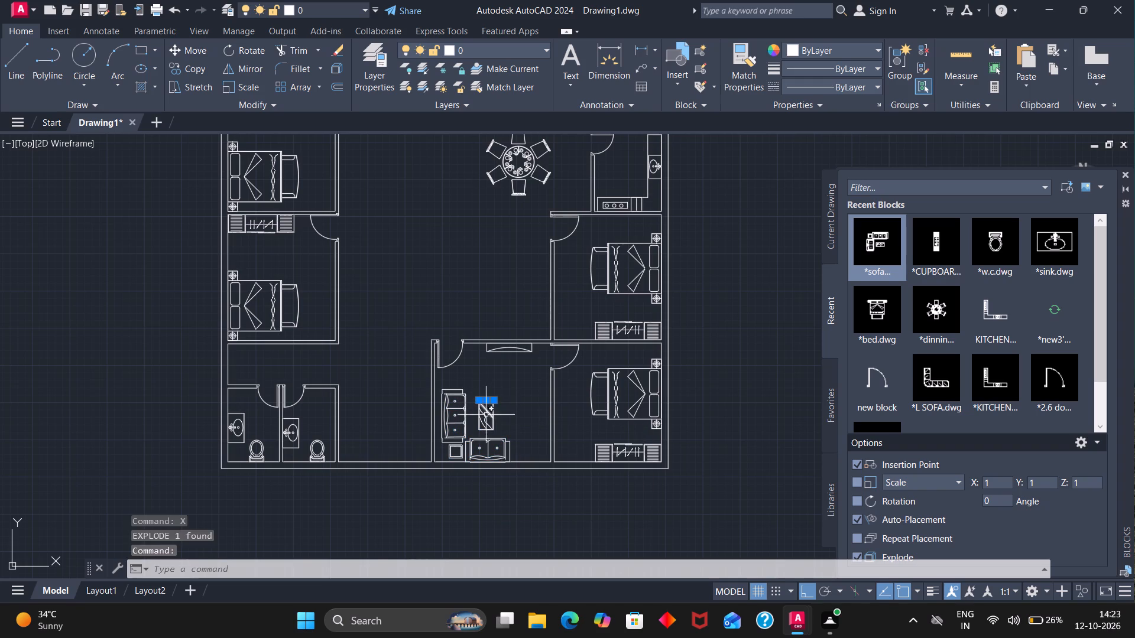
pyautogui.scroll(2, 482, 431)
pyautogui.moveTo(475, 435); pyautogui.dragTo(496, 429)
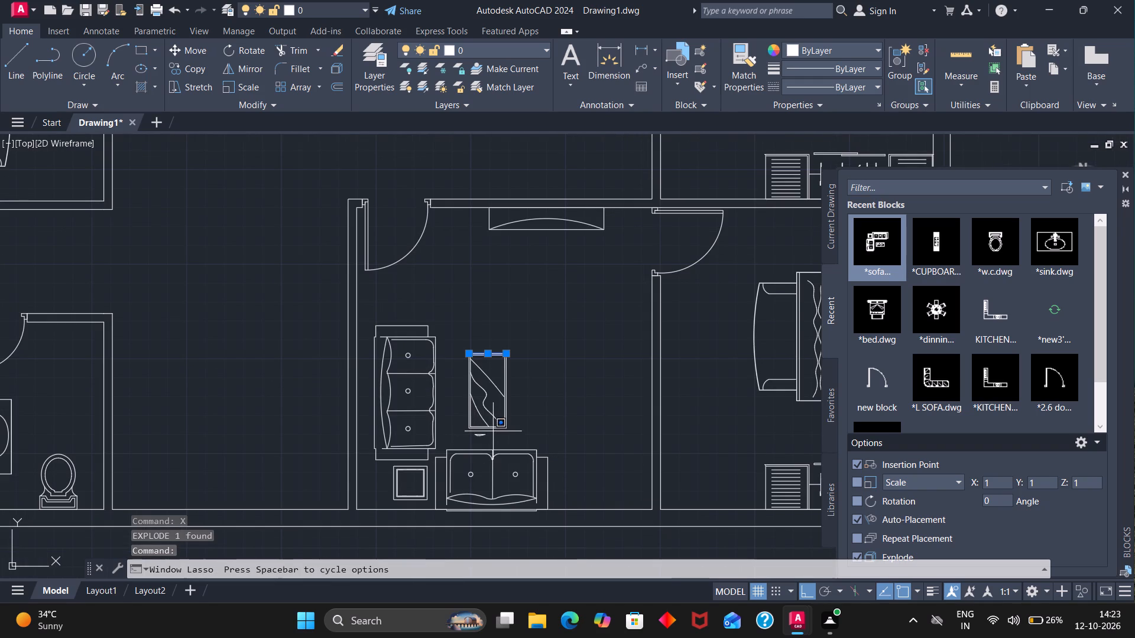
pyautogui.moveTo(496, 429); pyautogui.dragTo(451, 415)
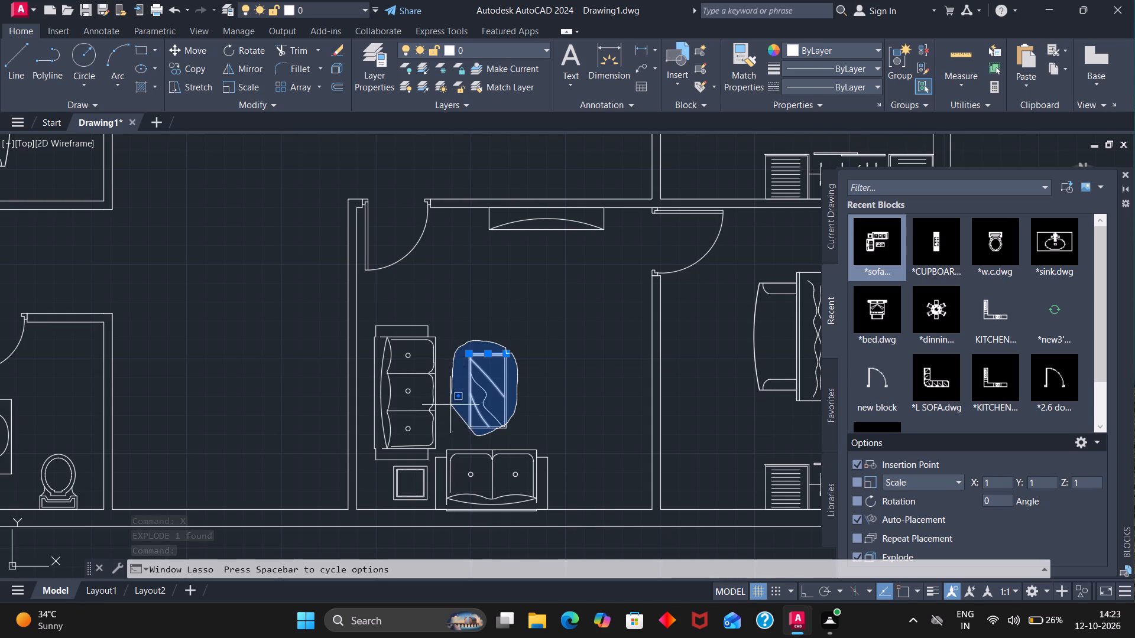
pyautogui.moveTo(451, 415); pyautogui.dragTo(454, 422)
pyautogui.moveTo(462, 440); pyautogui.dragTo(527, 428)
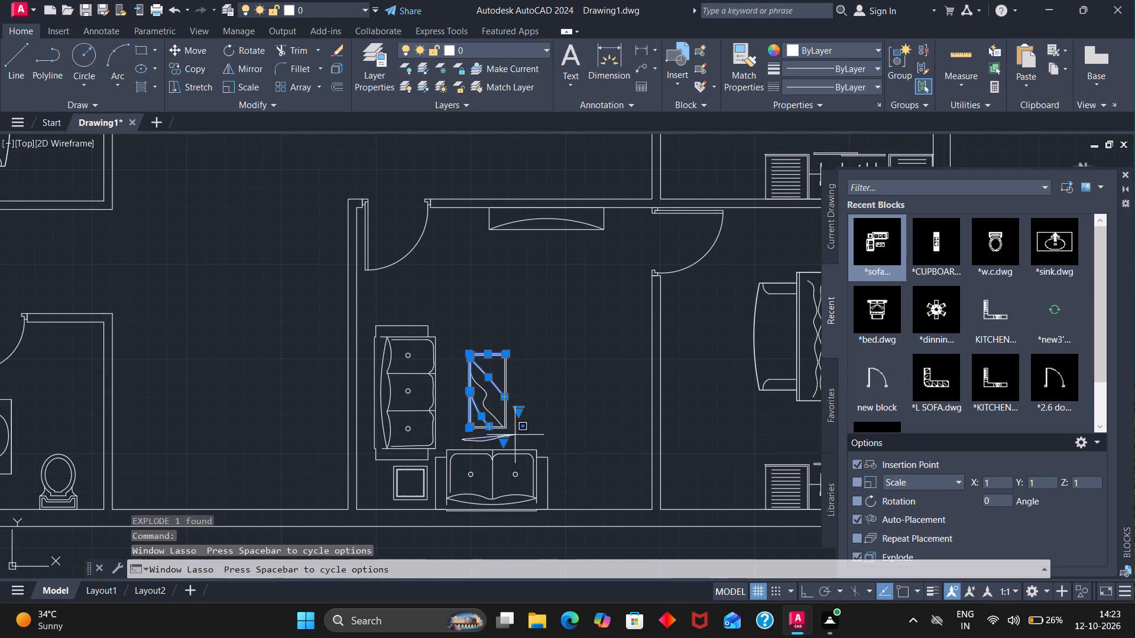
pyautogui.moveTo(527, 428); pyautogui.dragTo(474, 314)
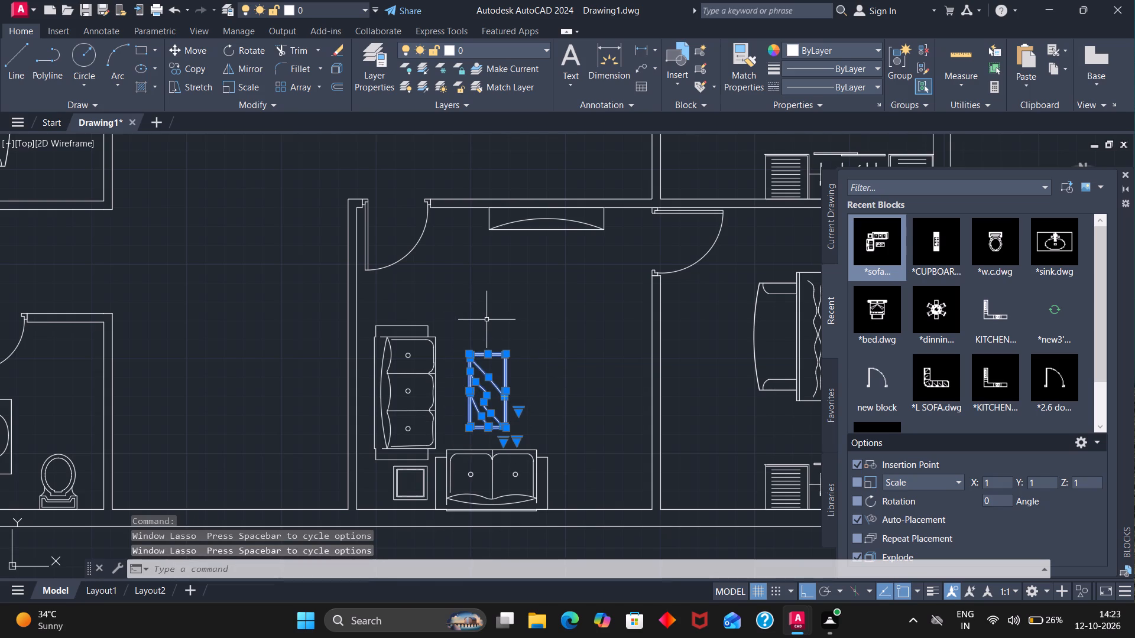
pyautogui.press('c')
pyautogui.press('o')
pyautogui.press('Return')
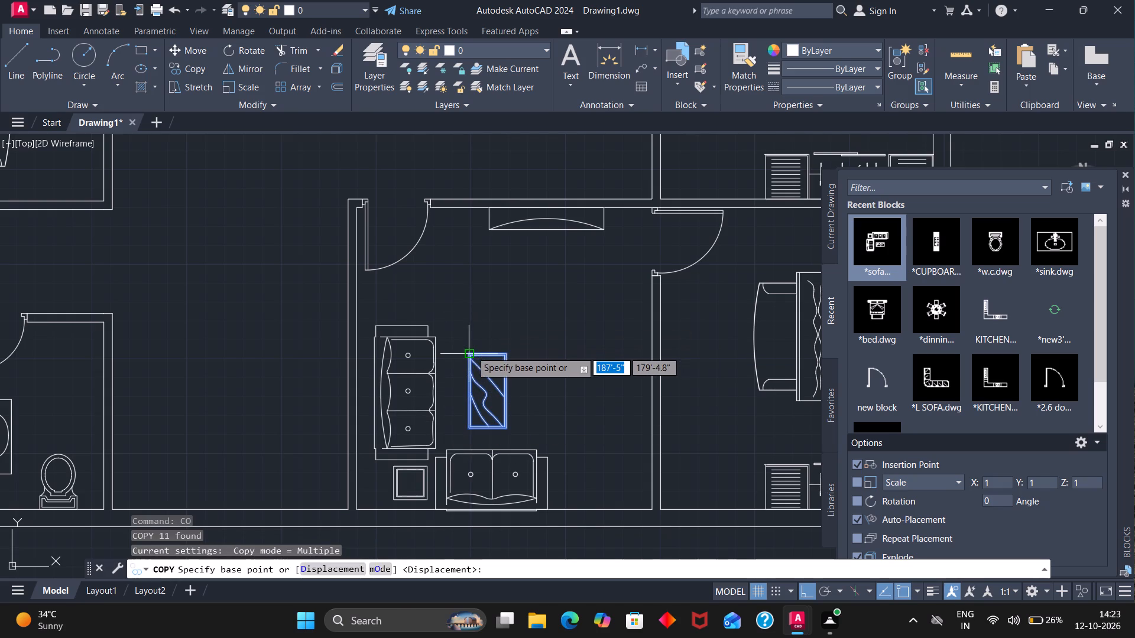
pyautogui.click(471, 353)
pyautogui.scroll(-3, 224, 322)
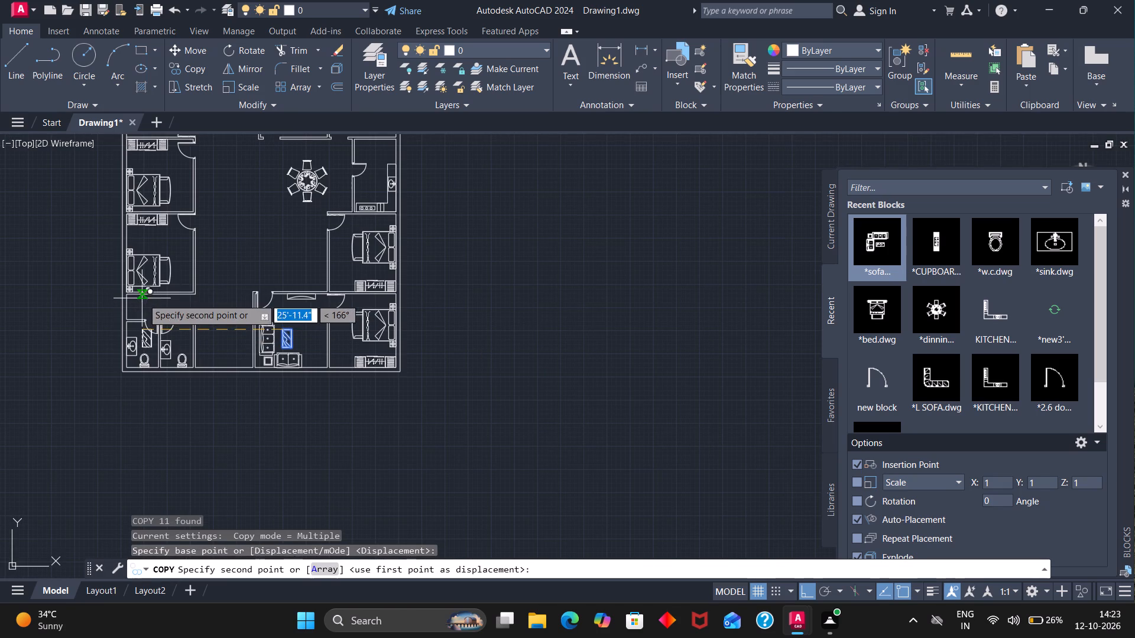
pyautogui.press('F8')
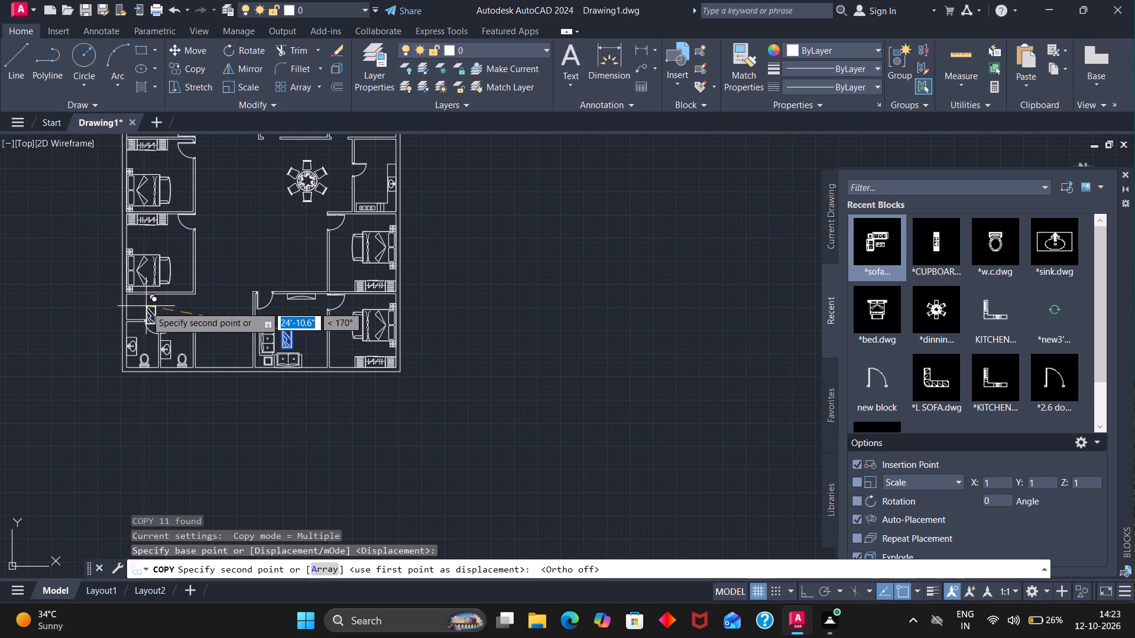
pyautogui.scroll(2, 151, 306)
pyautogui.click(135, 287)
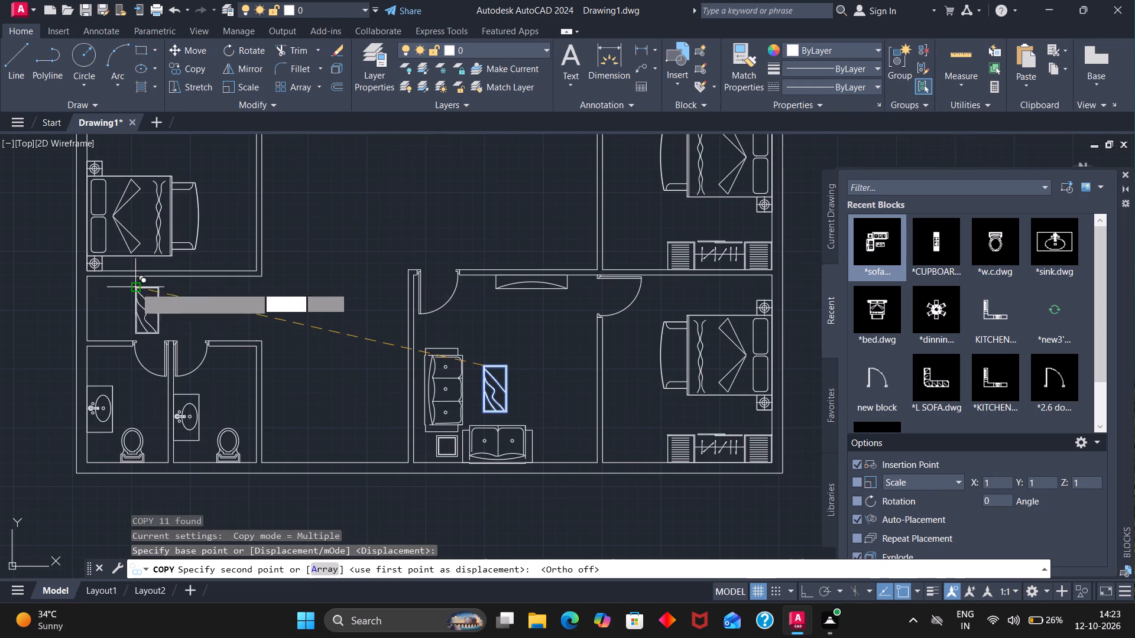
pyautogui.press('Escape')
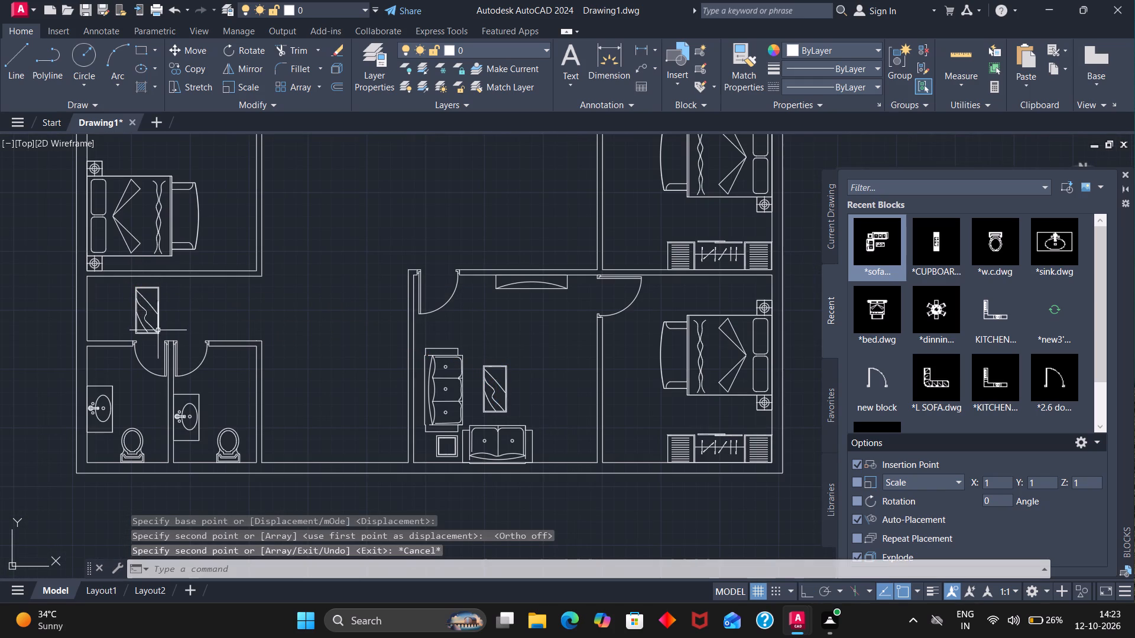
# Group all the lines of the copied centre table above the two small bathrooms.
pyautogui.click(157, 330)
pyautogui.moveTo(169, 320); pyautogui.dragTo(124, 302)
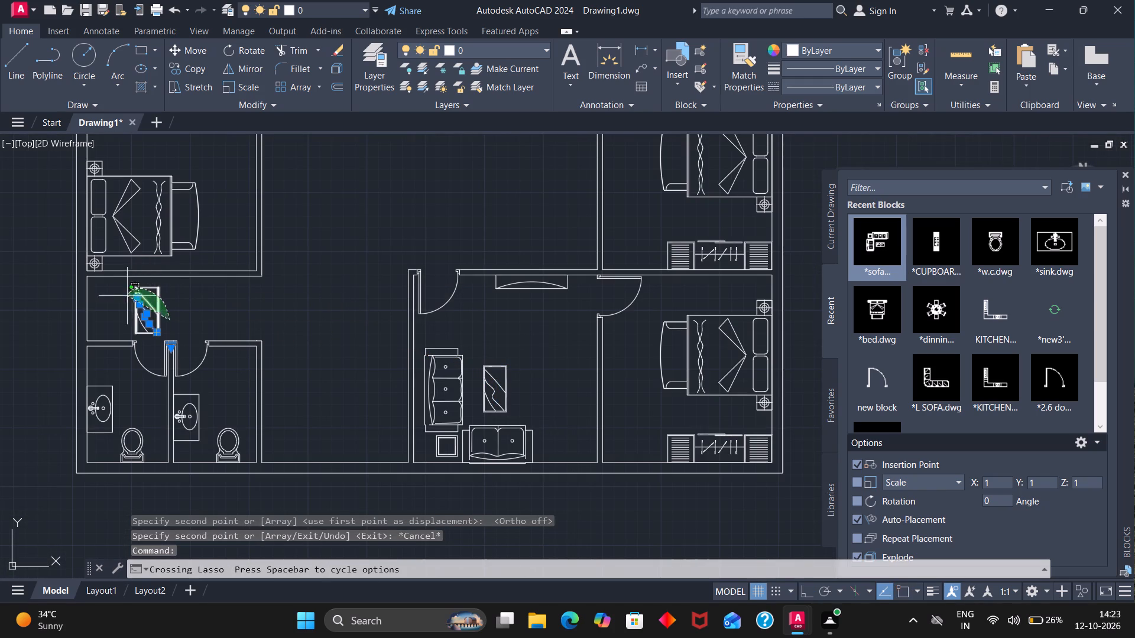
pyautogui.moveTo(124, 302); pyautogui.dragTo(141, 339)
pyautogui.moveTo(176, 313); pyautogui.dragTo(174, 304)
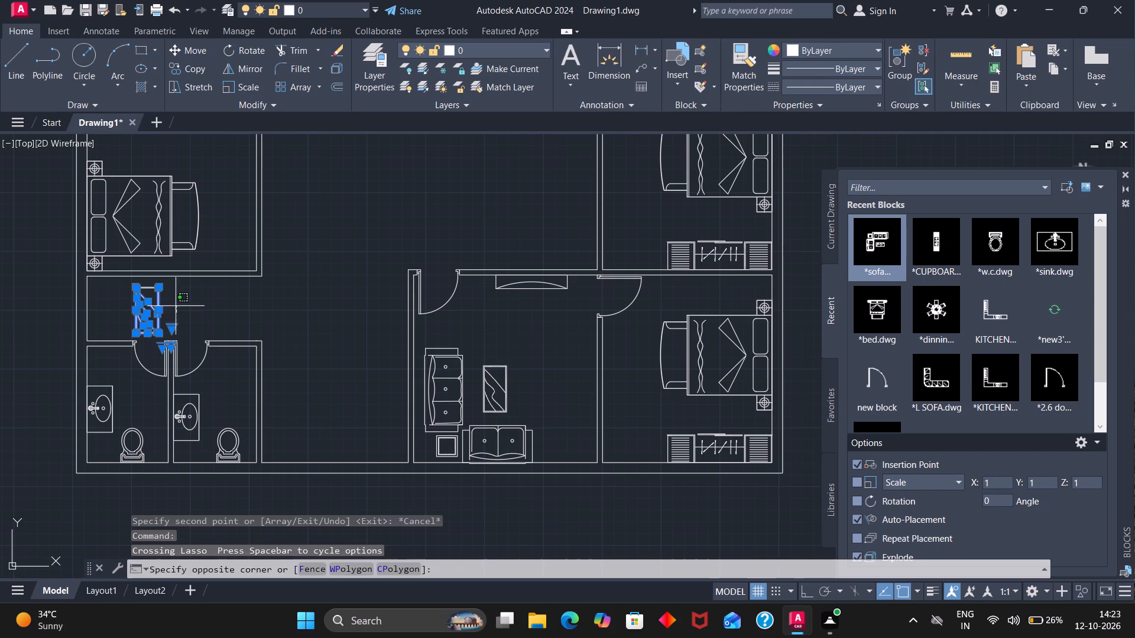
pyautogui.moveTo(174, 304); pyautogui.dragTo(138, 287)
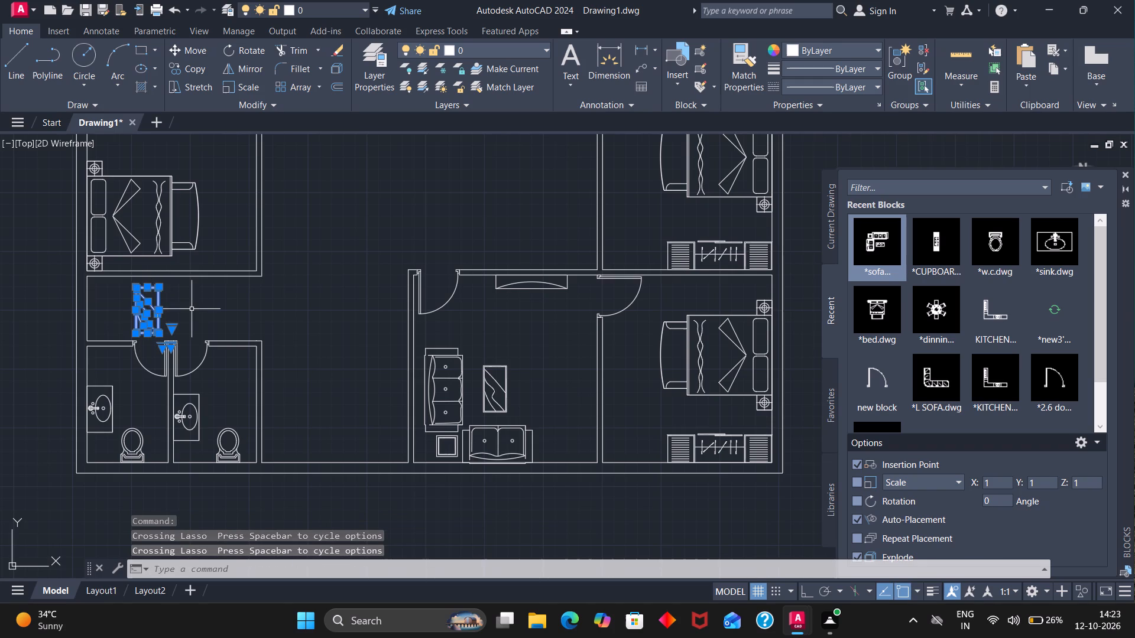
pyautogui.press('g')
pyautogui.press('Return')
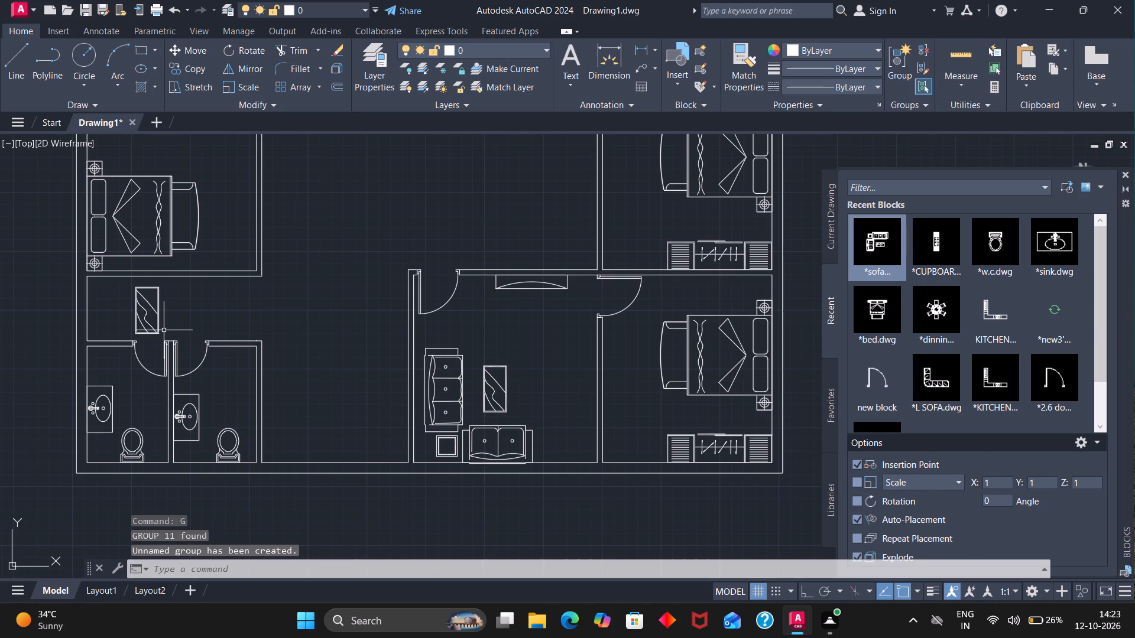
# Rotate the grouped table 90 degrees about its lower-right corner so it lies horizontally.
pyautogui.click(153, 334)
pyautogui.write('RO')
pyautogui.press('Return')
pyautogui.click(159, 332)
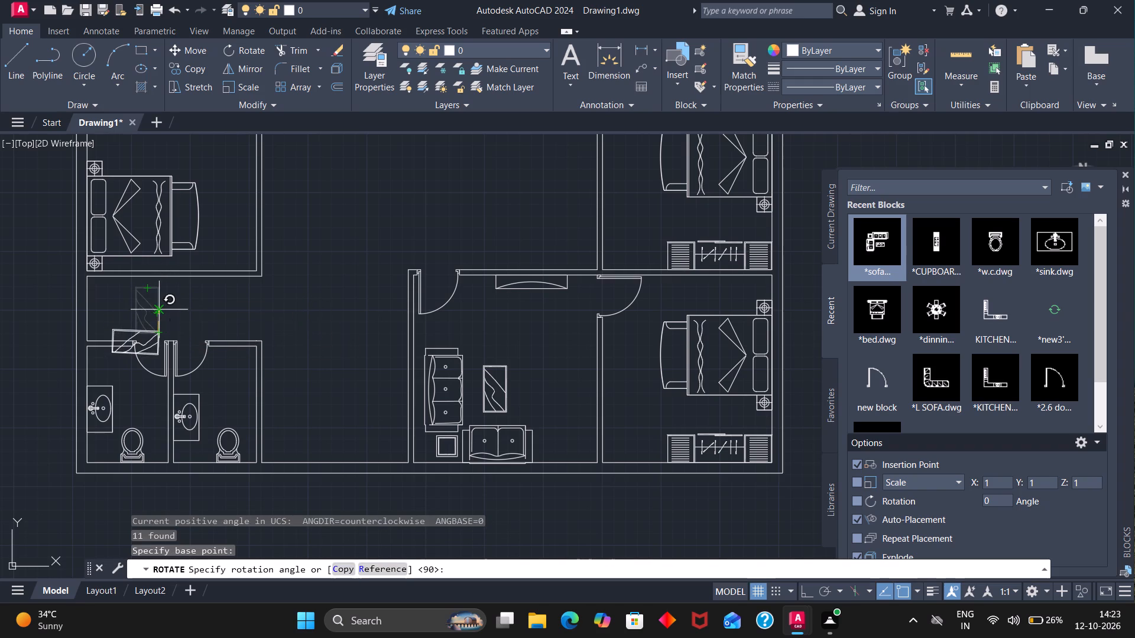
pyautogui.click(158, 309)
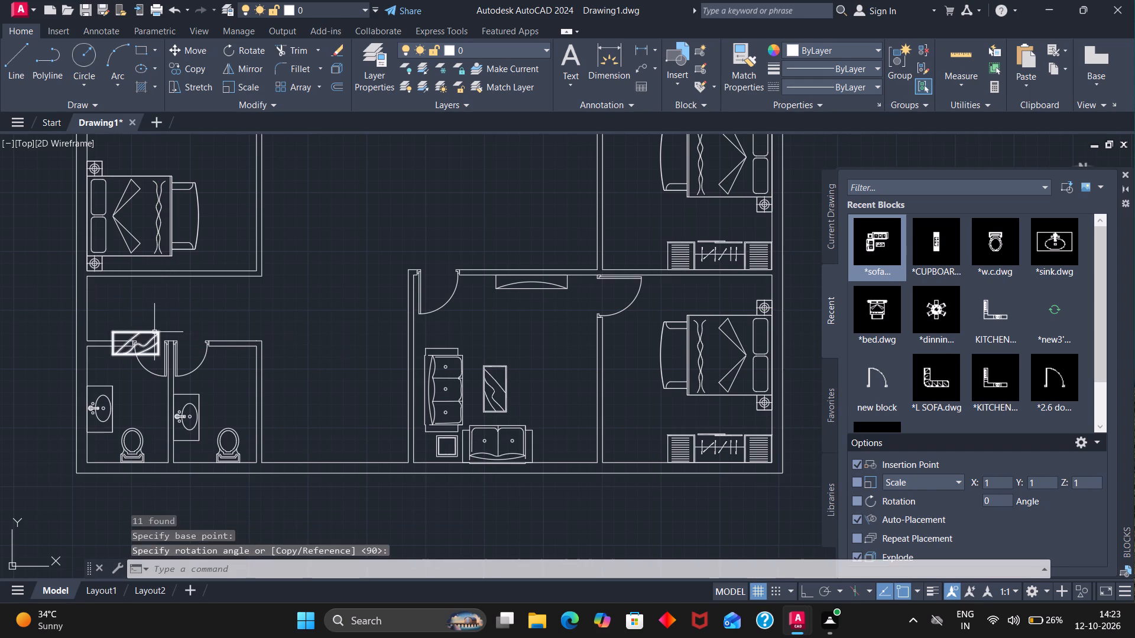
# Move the rotated table by its upper-left corner onto the inner face of the outer wall above the bathrooms.
pyautogui.click(154, 332)
pyautogui.press('m')
pyautogui.press('Return')
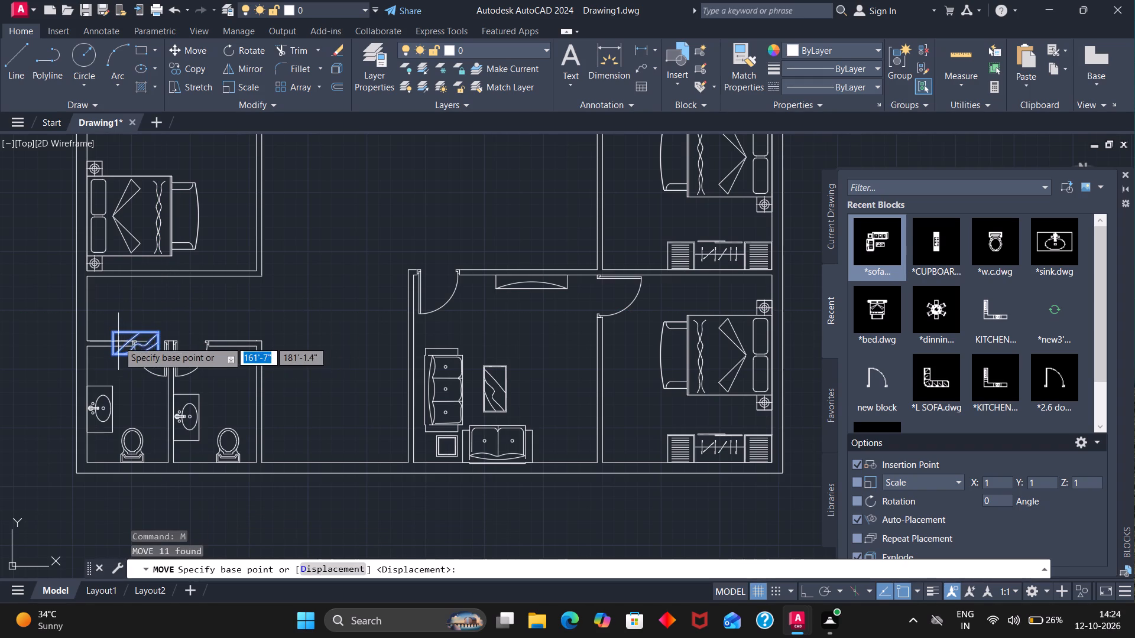
pyautogui.click(116, 334)
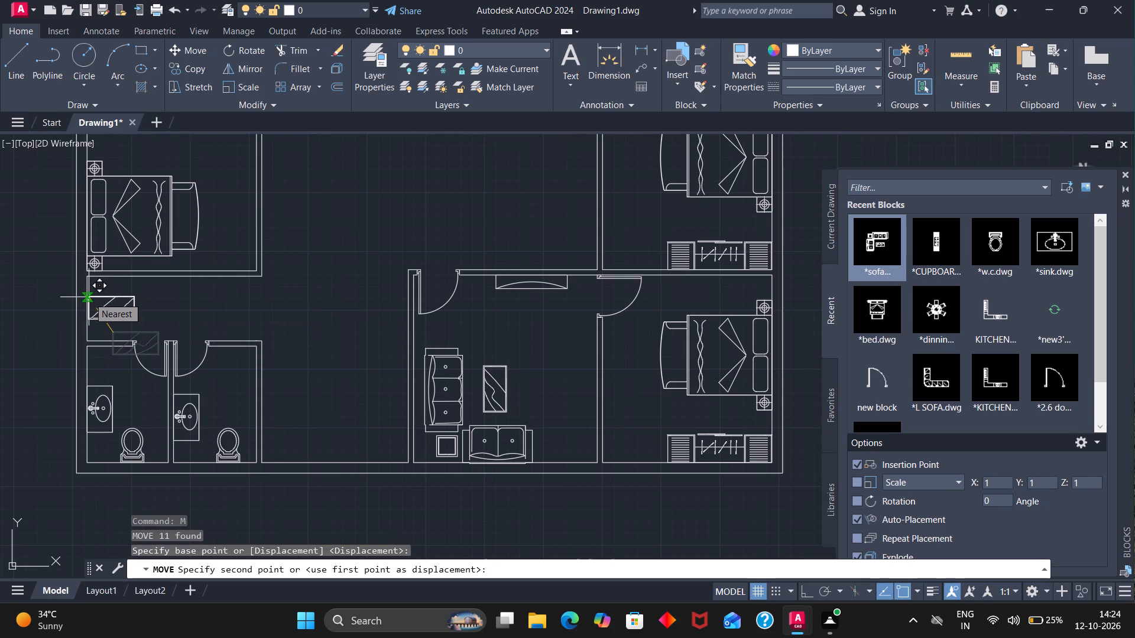
pyautogui.click(89, 297)
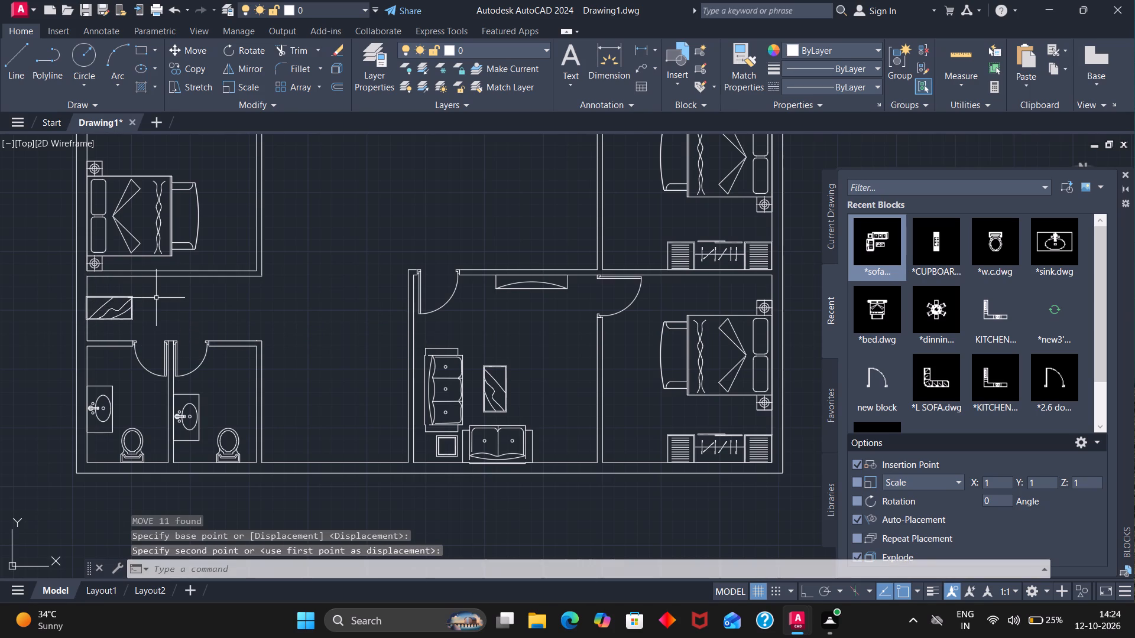
# Move the dining table set down and left, about 10' at 233°, to the middle of the central hall.
pyautogui.scroll(-1, 156, 298)
pyautogui.scroll(-1, 206, 313)
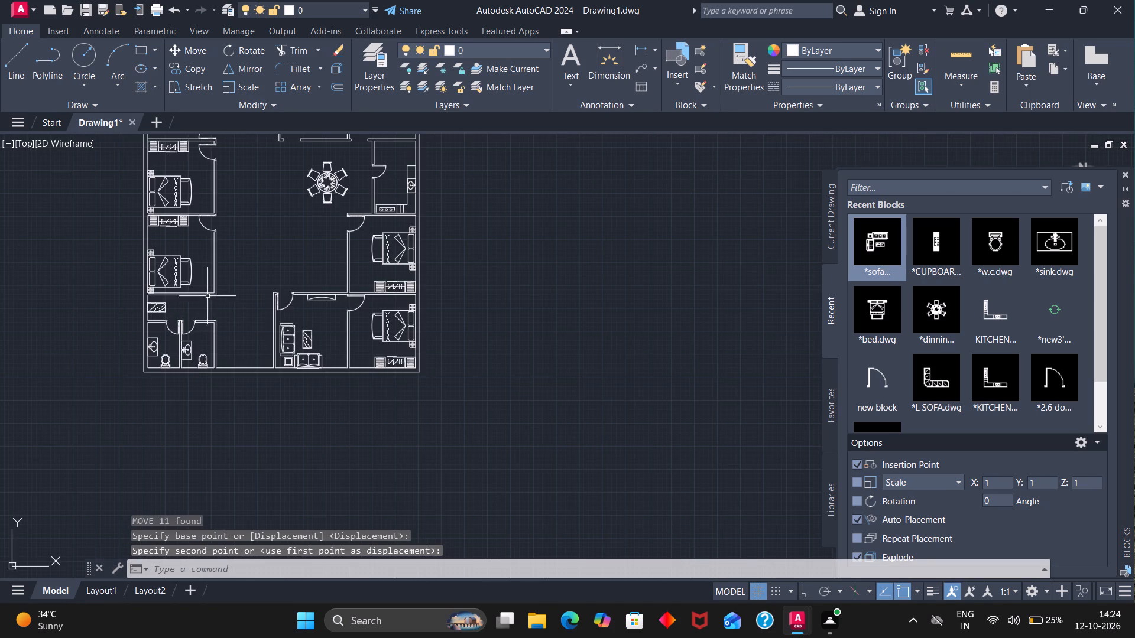
pyautogui.scroll(-1, 202, 369)
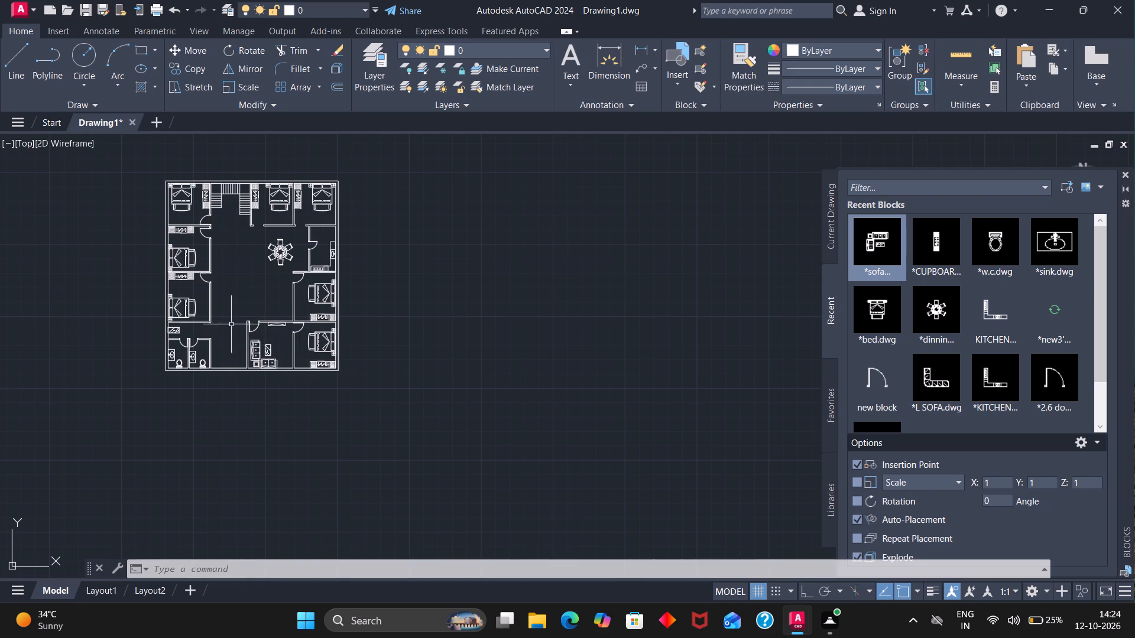
pyautogui.click(283, 260)
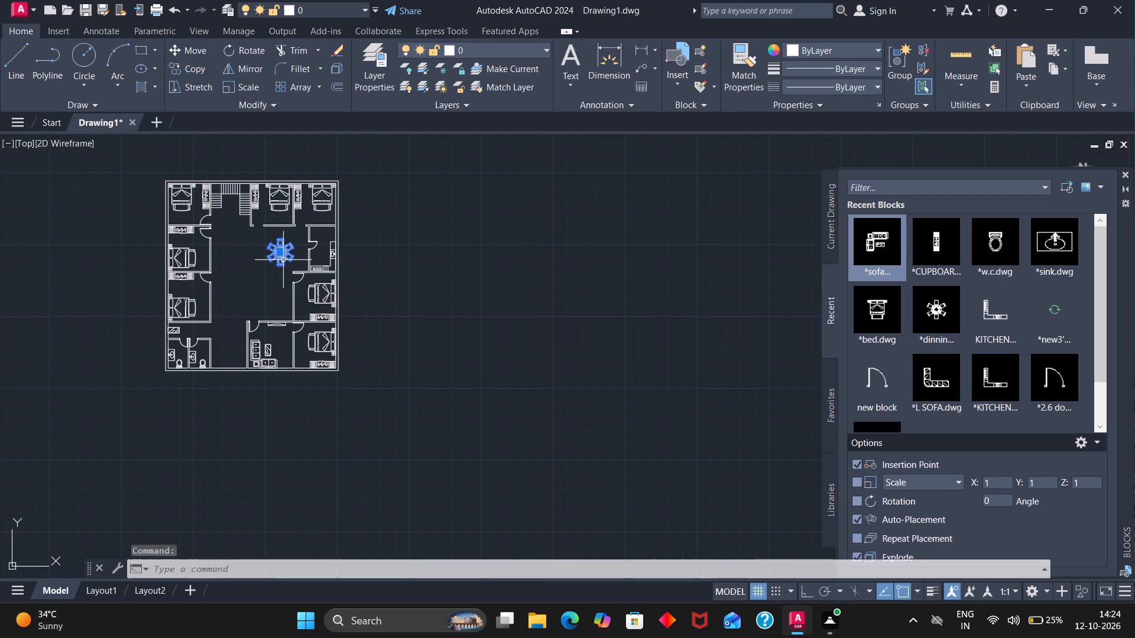
pyautogui.press('m')
pyautogui.press('Return')
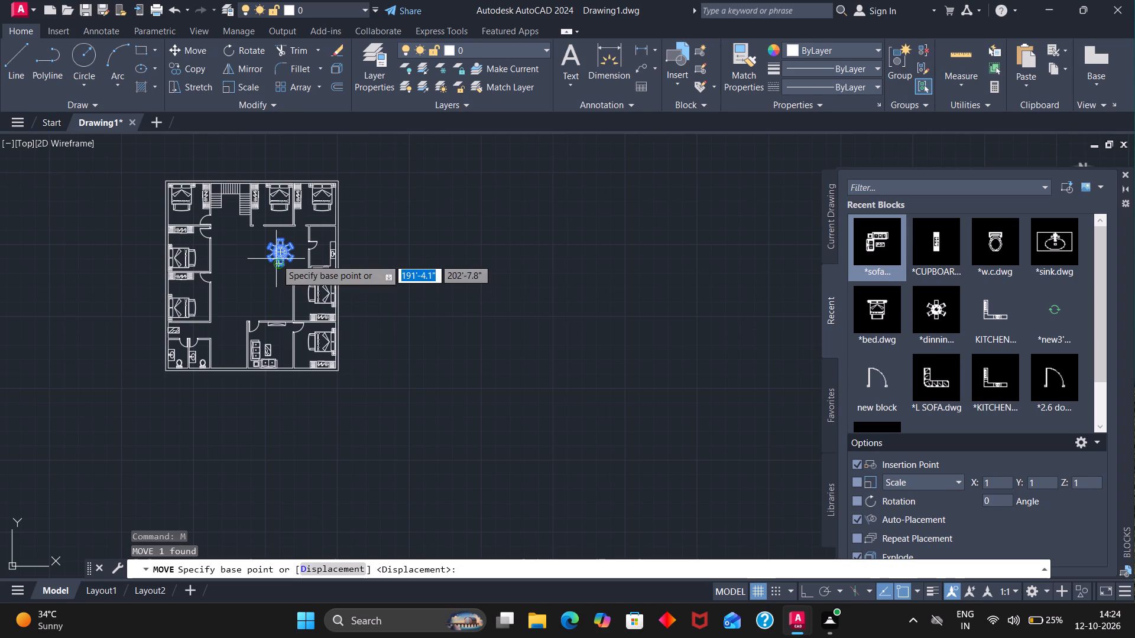
pyautogui.click(277, 255)
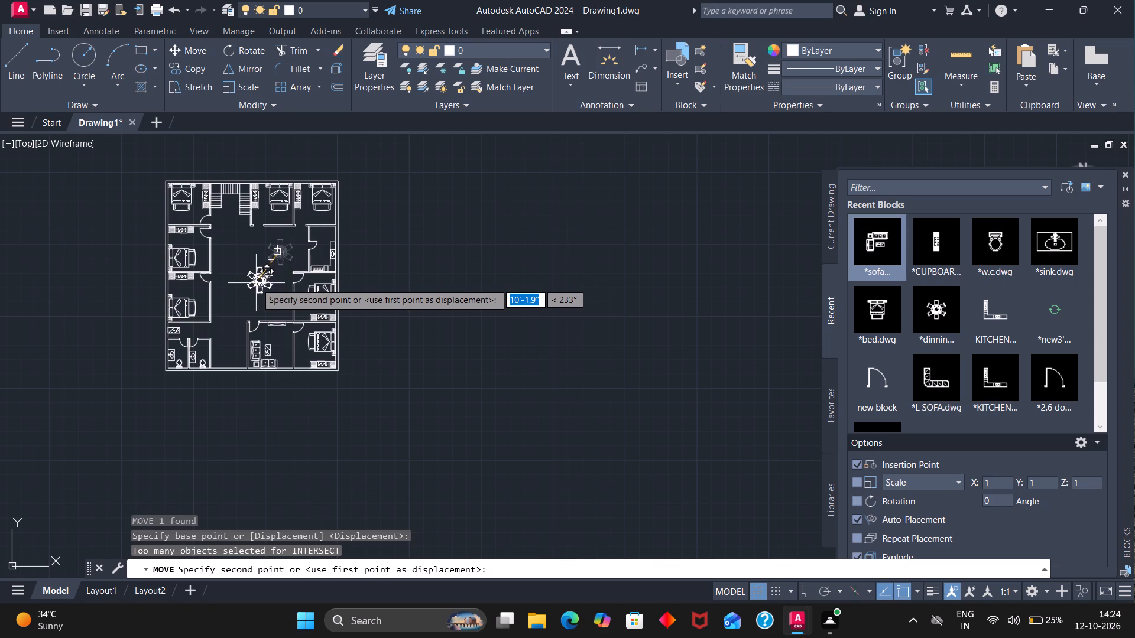
pyautogui.click(256, 283)
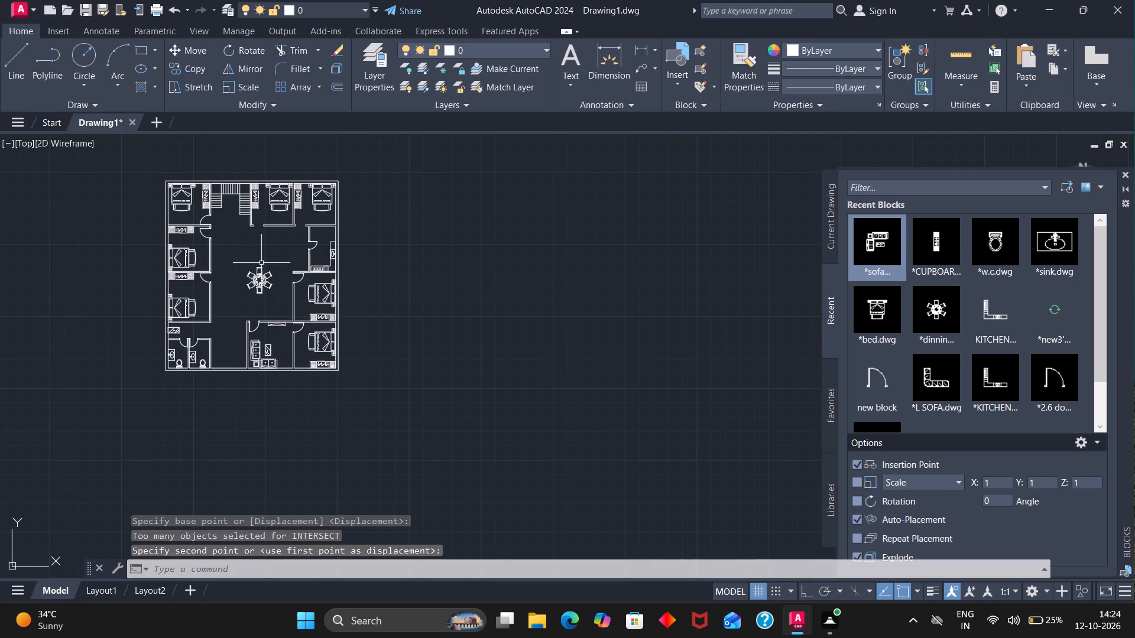
# Group the shallow rectangle and its arc on the sofa room's upper wall.
pyautogui.scroll(-1, 238, 238)
pyautogui.scroll(2, 208, 236)
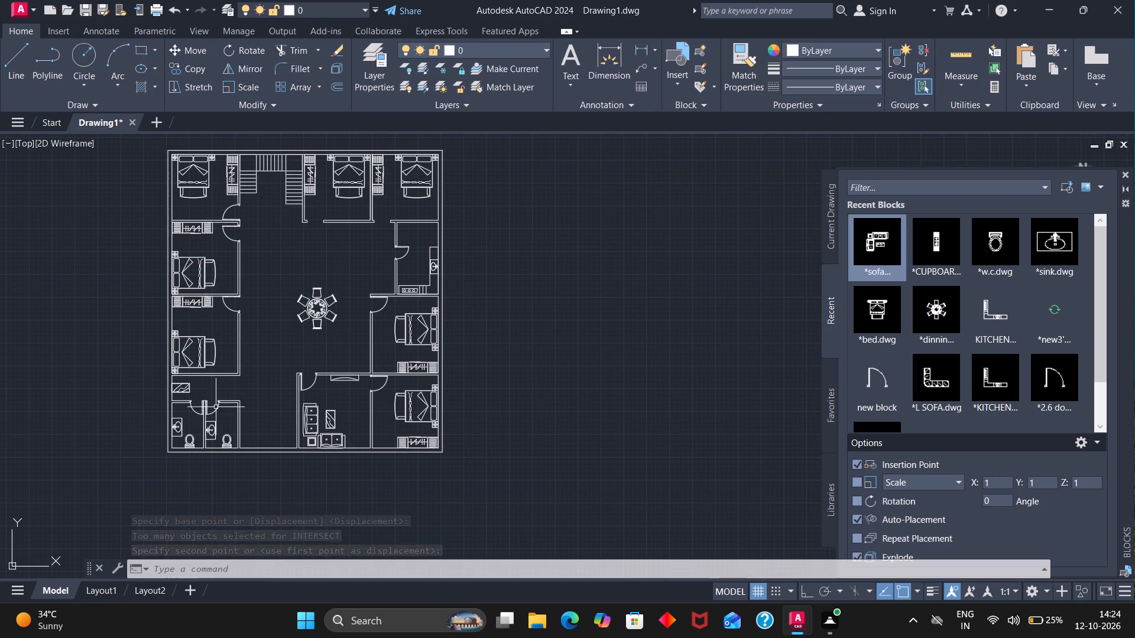
pyautogui.scroll(2, 346, 392)
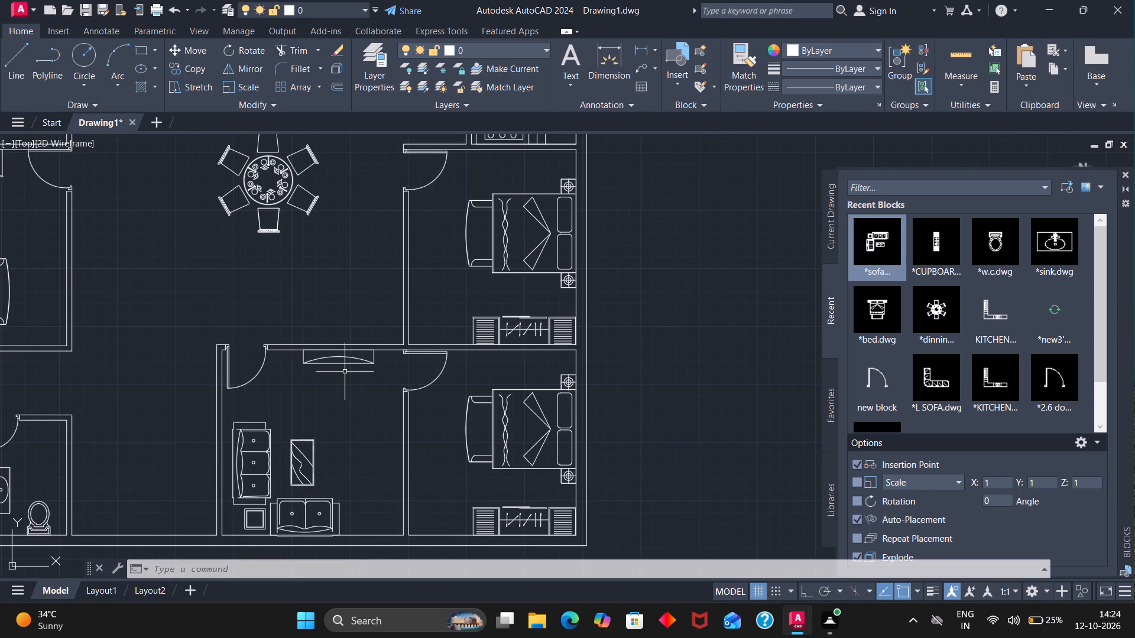
pyautogui.scroll(-3, 345, 372)
pyautogui.scroll(3, 343, 368)
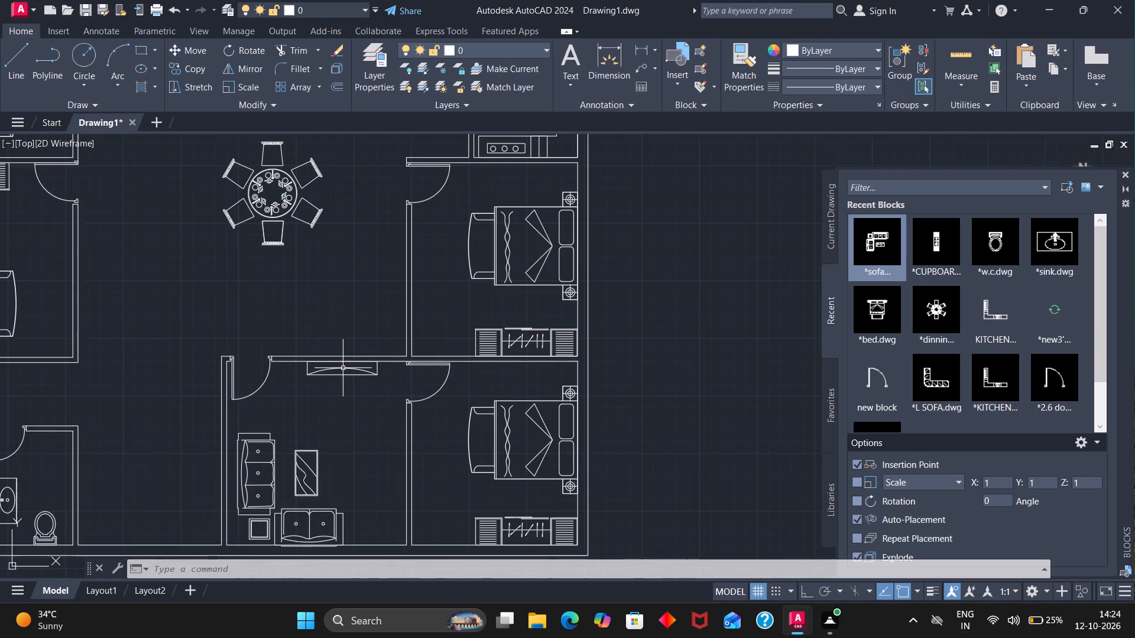
pyautogui.click(339, 374)
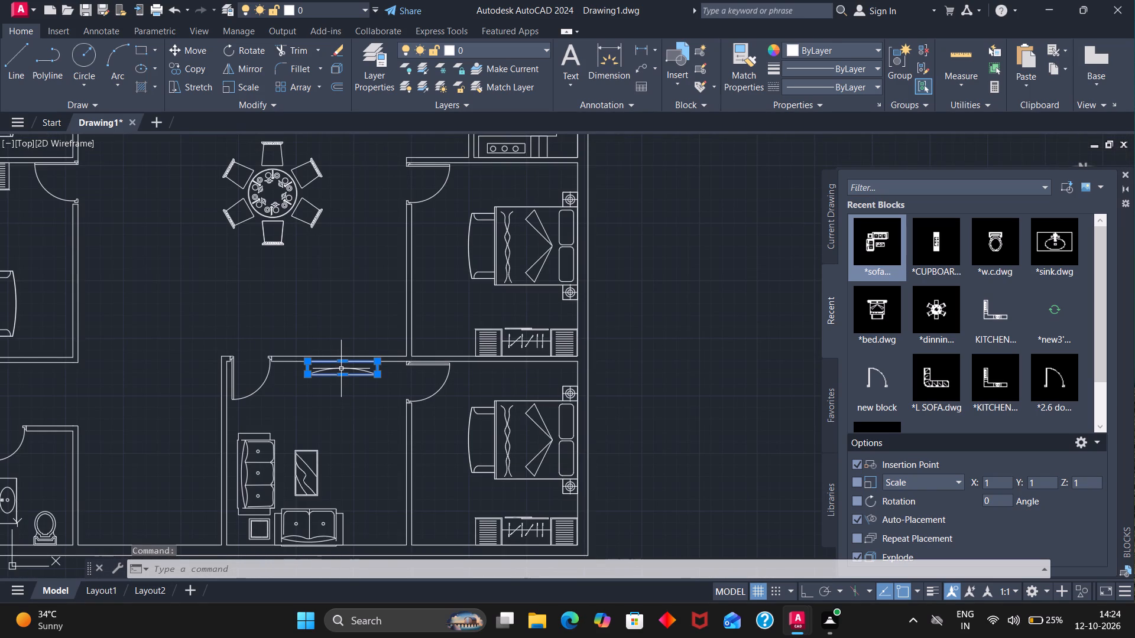
pyautogui.click(341, 369)
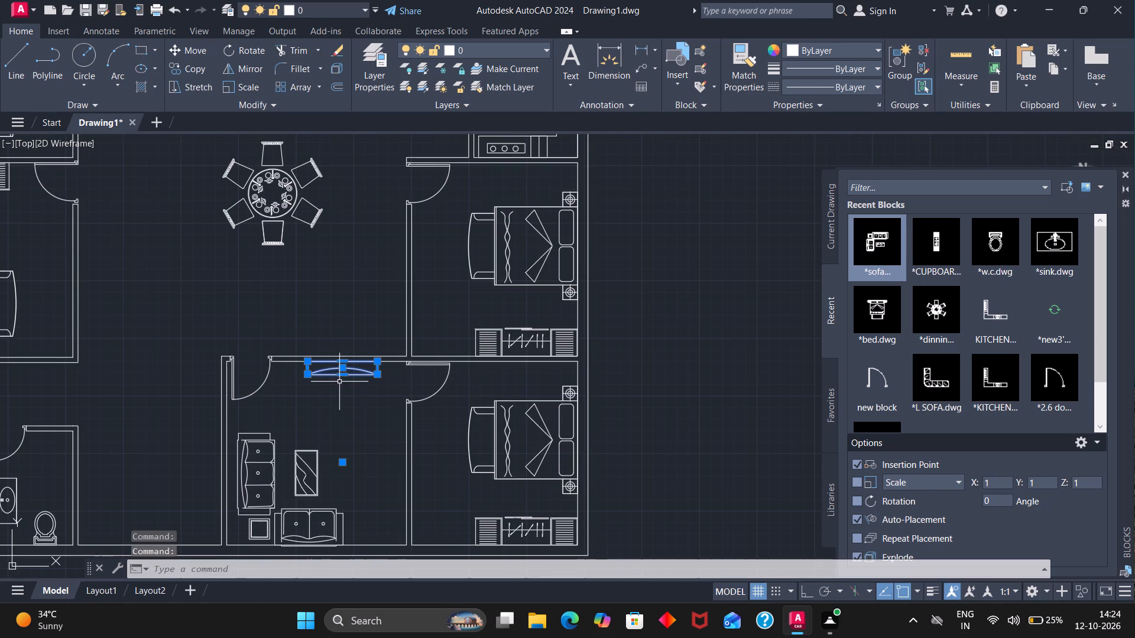
pyautogui.press('g')
pyautogui.press('Return')
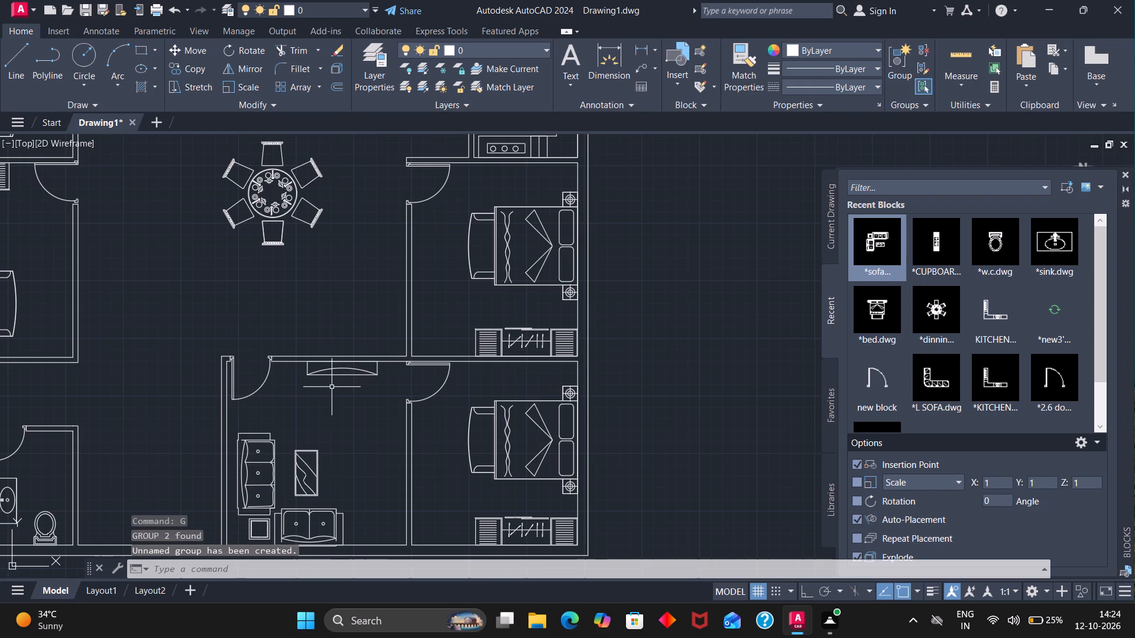
# Copy the grouped rectangle and arc to the empty space beyond the plan's right outer wall.
pyautogui.click(331, 375)
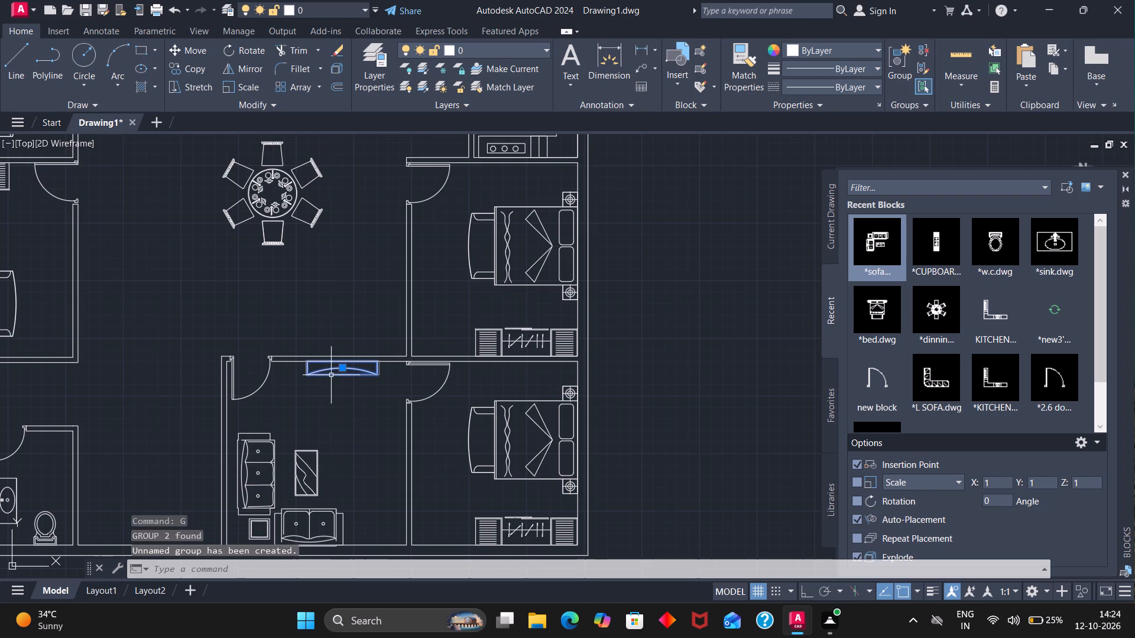
pyautogui.write('CO')
pyautogui.press('Return')
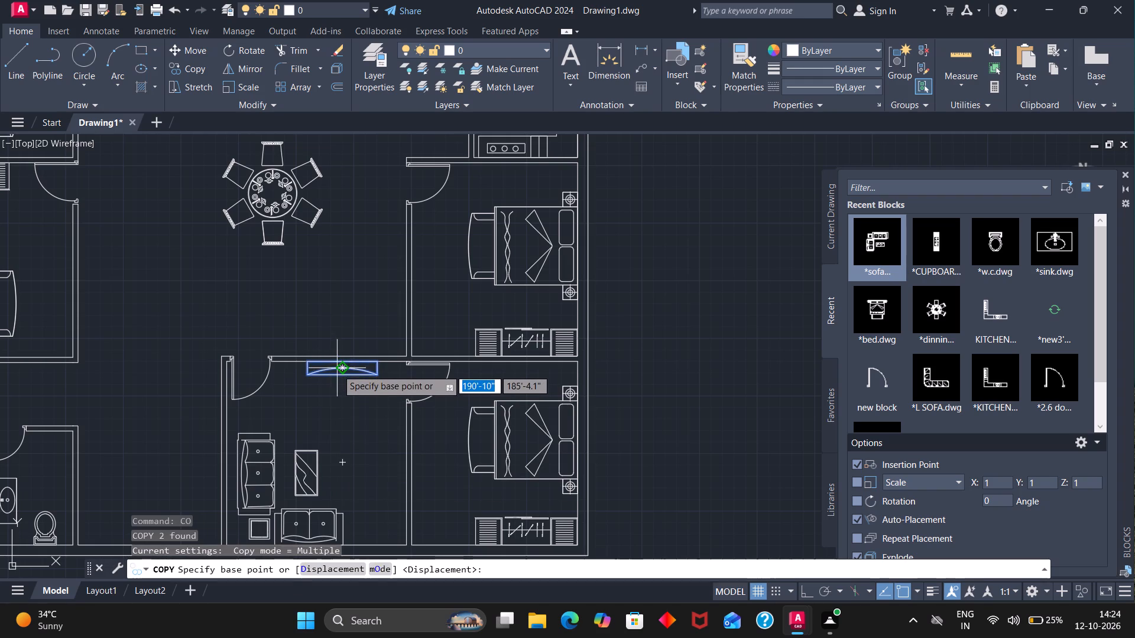
pyautogui.click(339, 370)
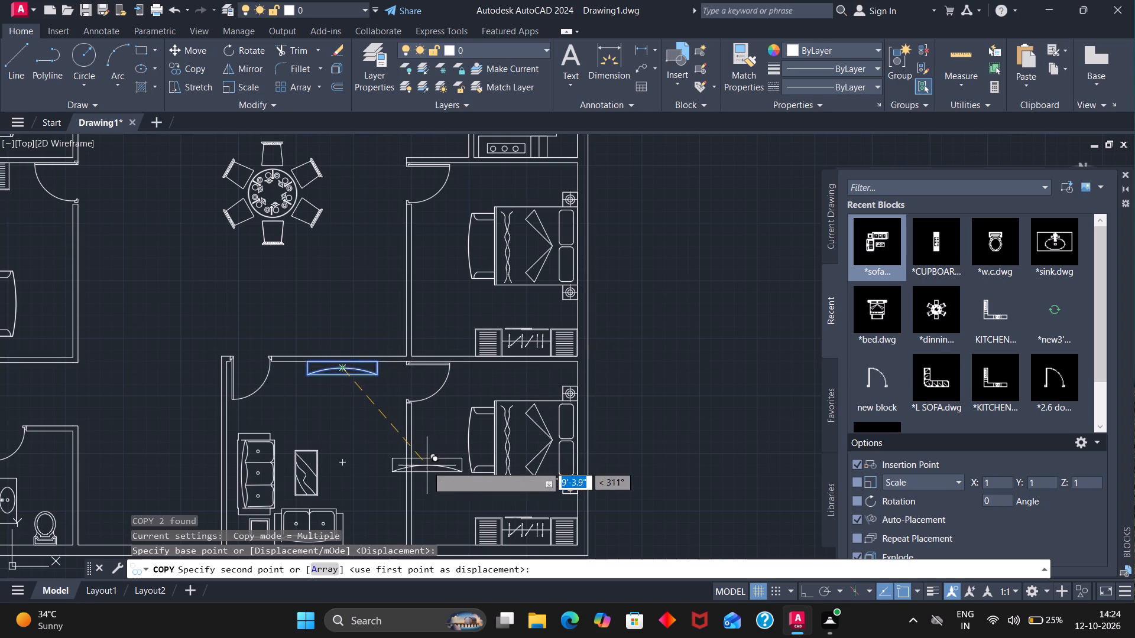
pyautogui.click(692, 371)
pyautogui.press('Escape')
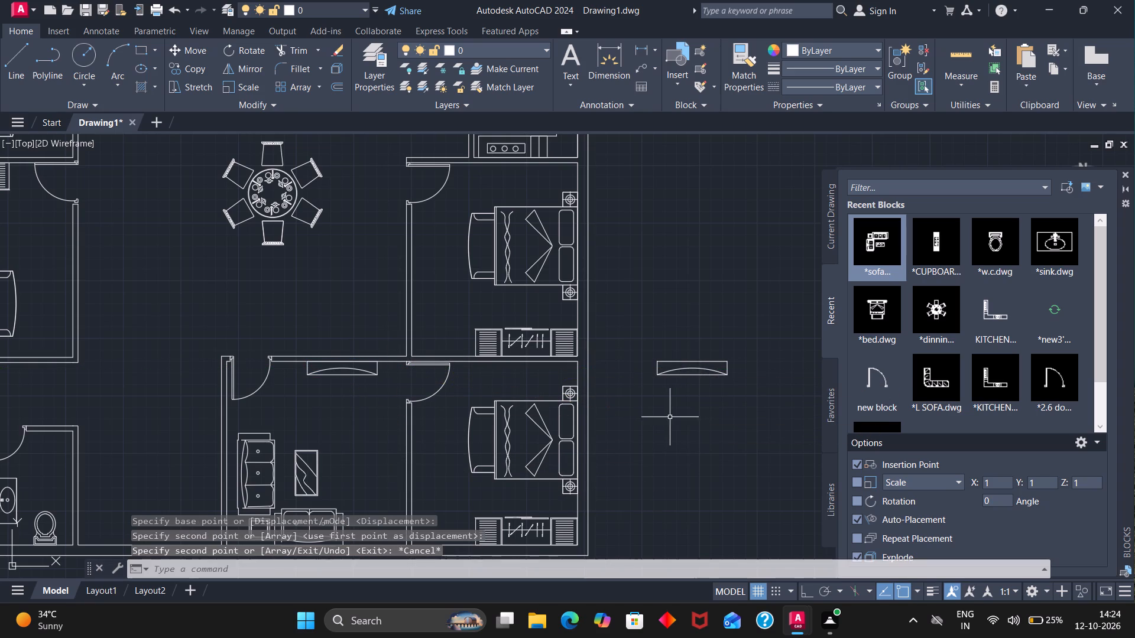
# Rotate the copied wall unit 90 degrees about its upper-right corner, with Ortho on.
pyautogui.click(716, 362)
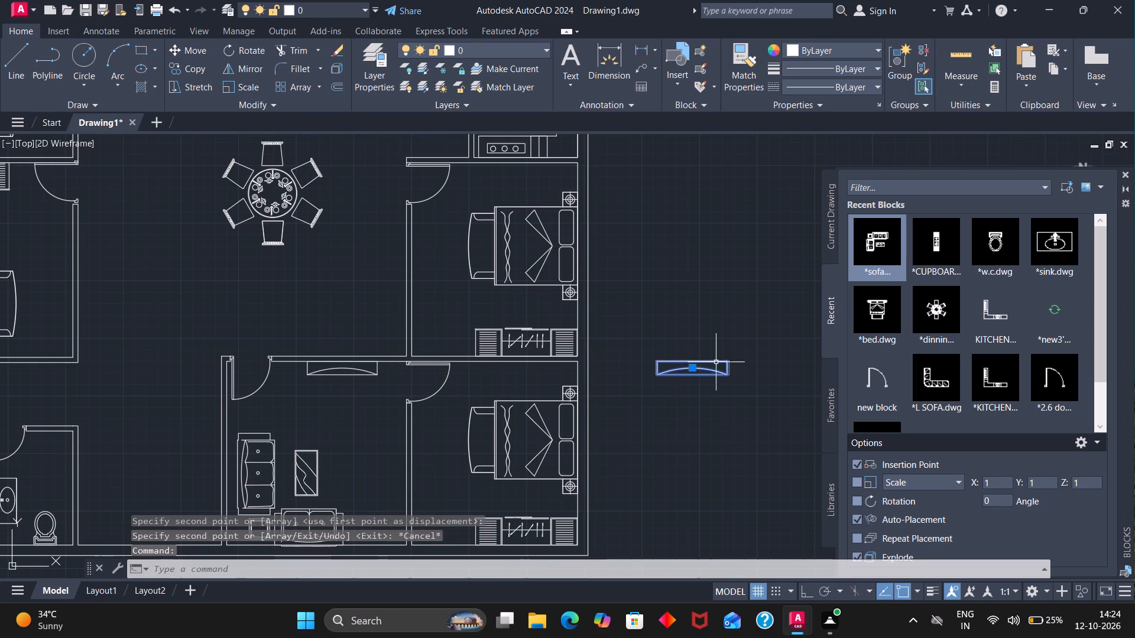
pyautogui.press('r')
pyautogui.press('o')
pyautogui.press('Return')
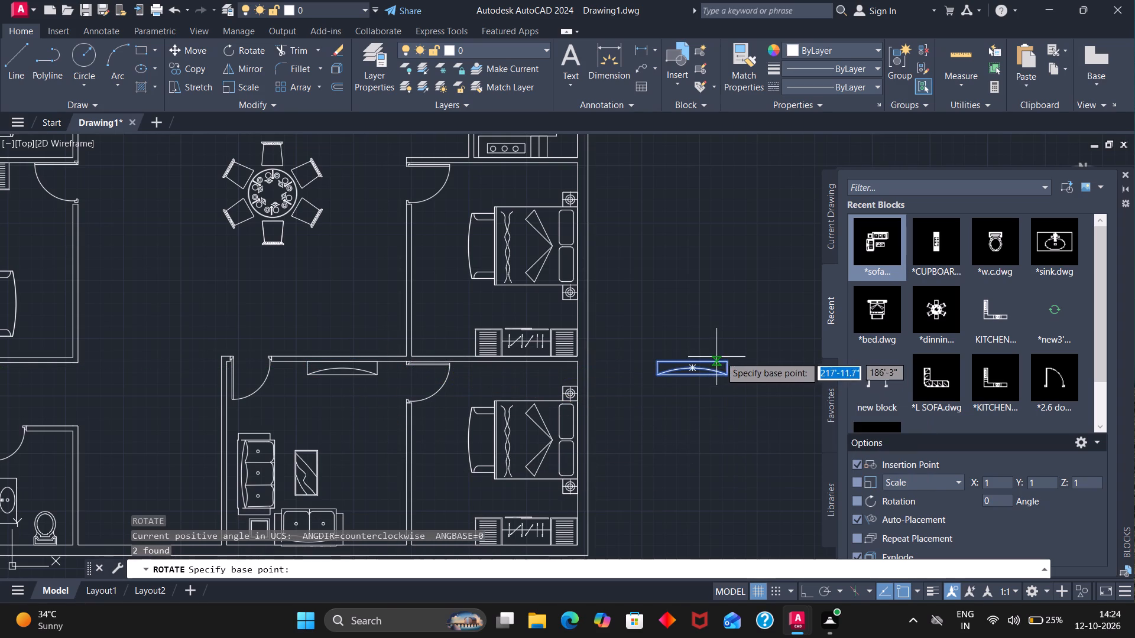
pyautogui.click(727, 361)
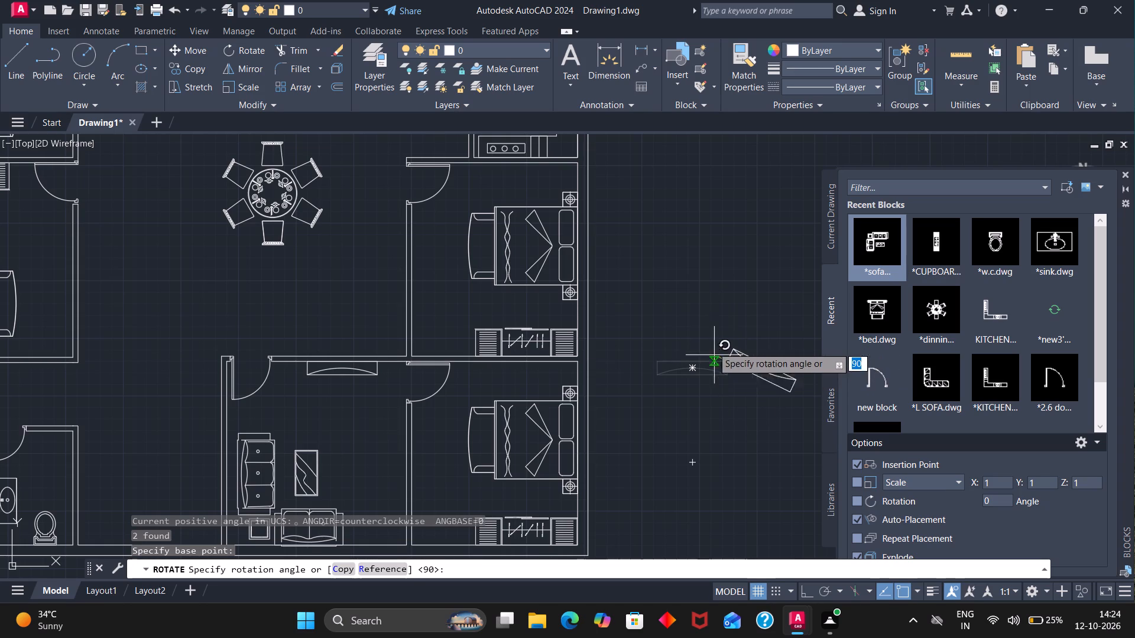
pyautogui.press('F8')
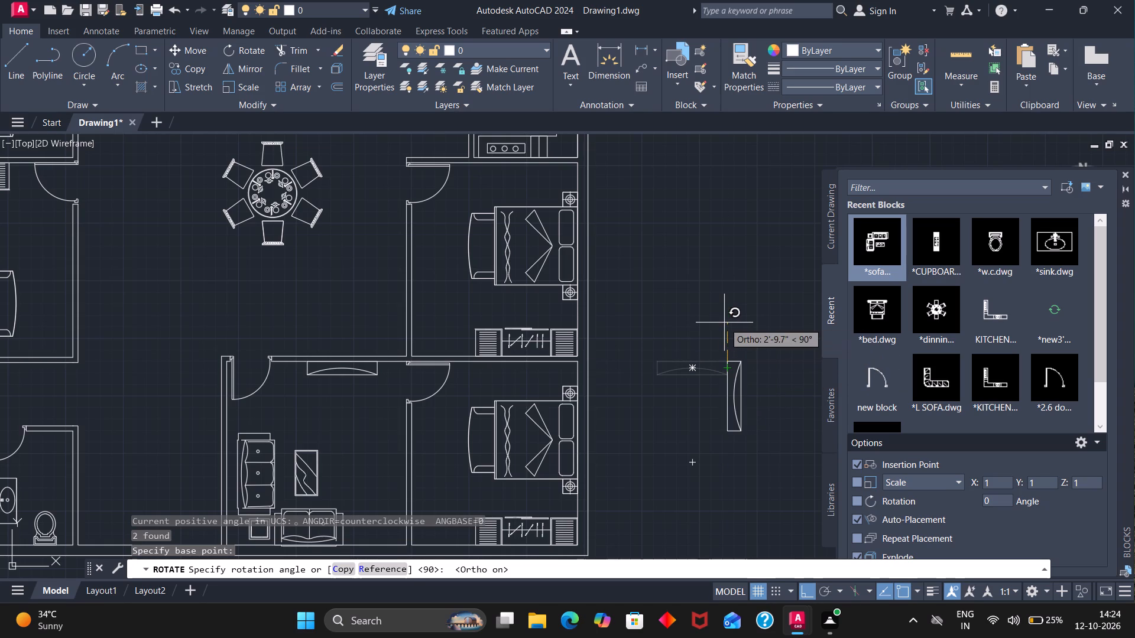
pyautogui.click(724, 323)
# Move the rotated wall unit by its upper-left corner onto the bottom-right bedroom's left wall, below the door, with Ortho off.
pyautogui.click(729, 370)
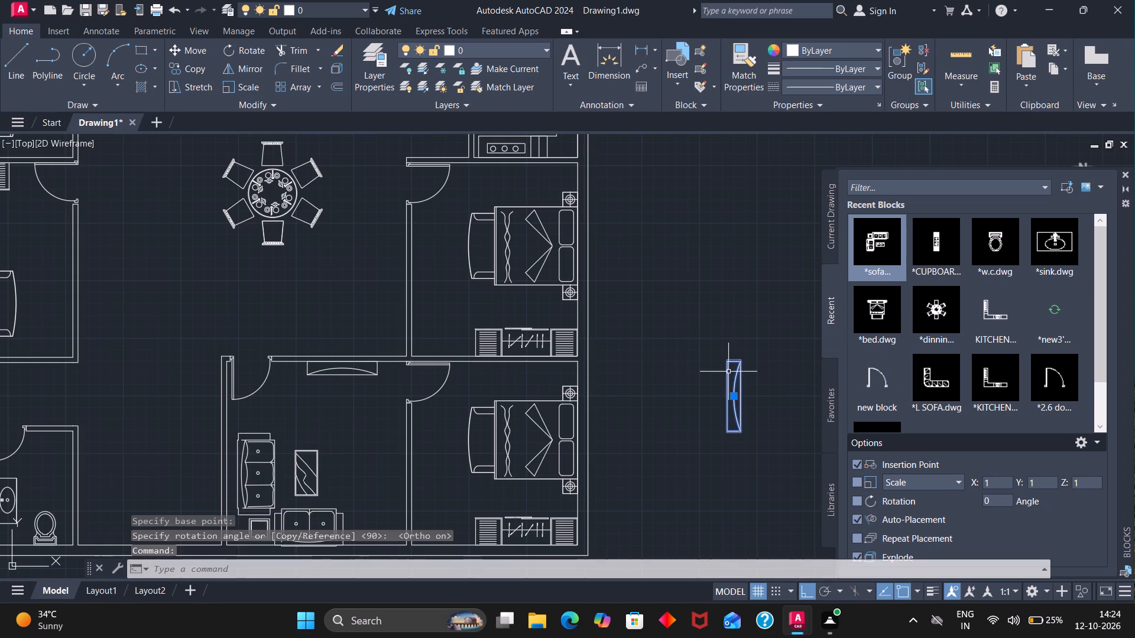
pyautogui.press('m')
pyautogui.press('Return')
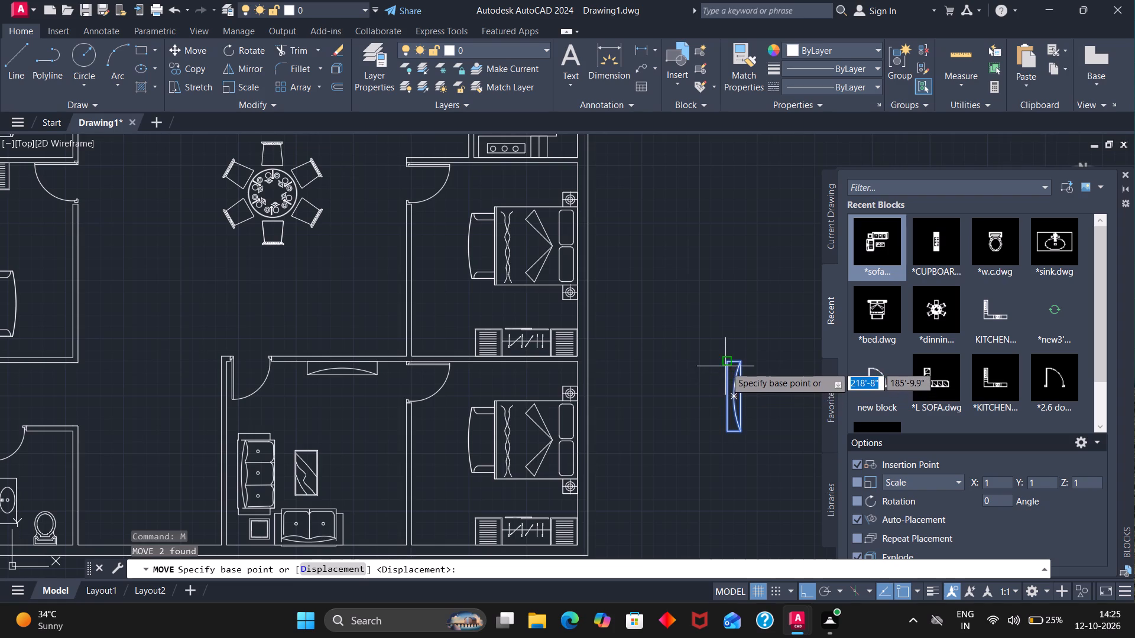
pyautogui.click(725, 364)
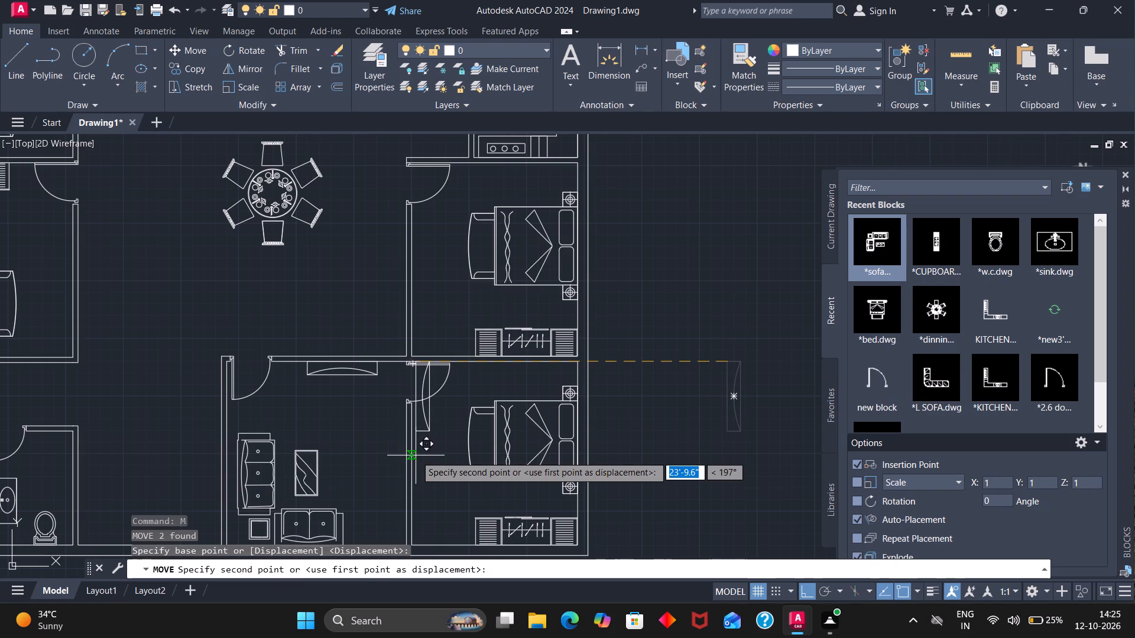
pyautogui.press('F8')
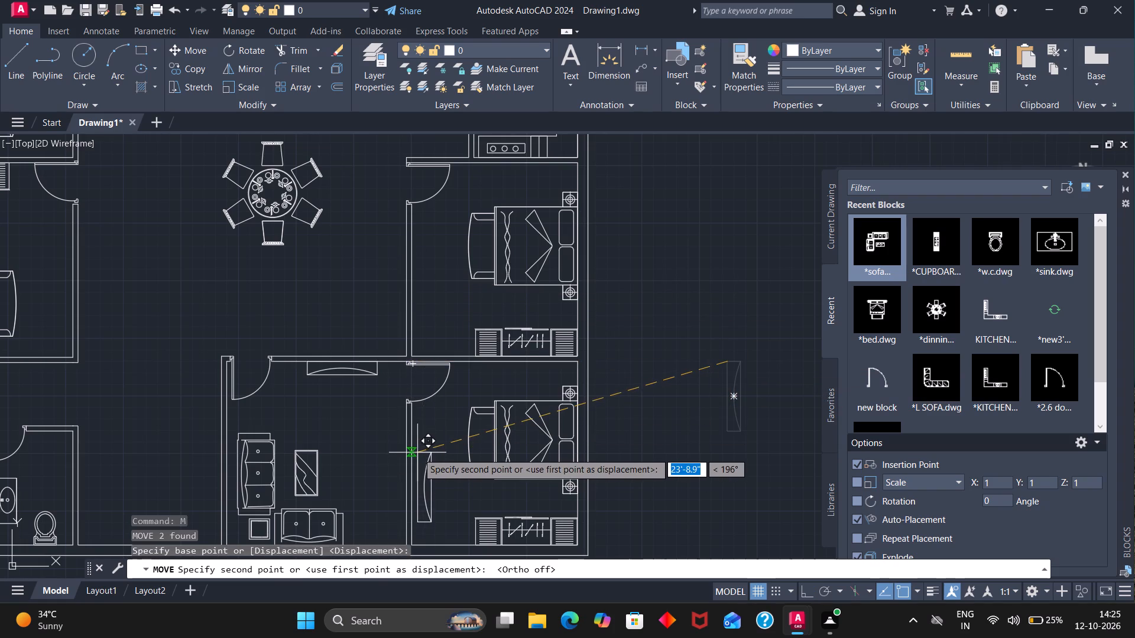
pyautogui.click(413, 438)
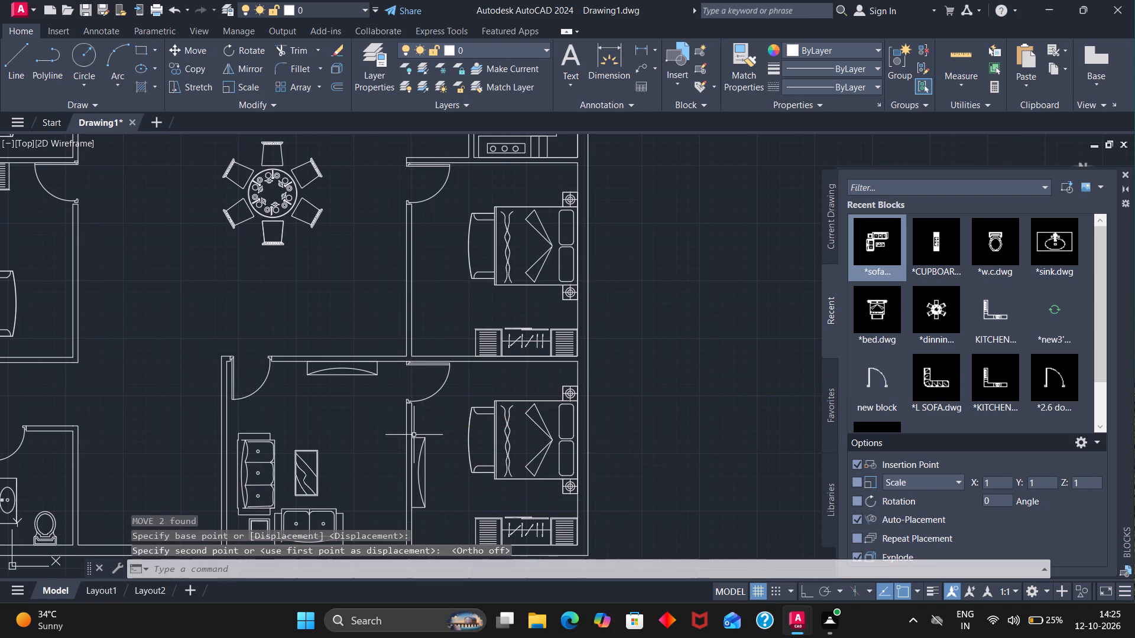
# Copy the bottom-right bedroom's wall unit by its upper-left corner onto the left wall of the bedroom directly above.
pyautogui.click(422, 437)
pyautogui.write('CO')
pyautogui.press('Return')
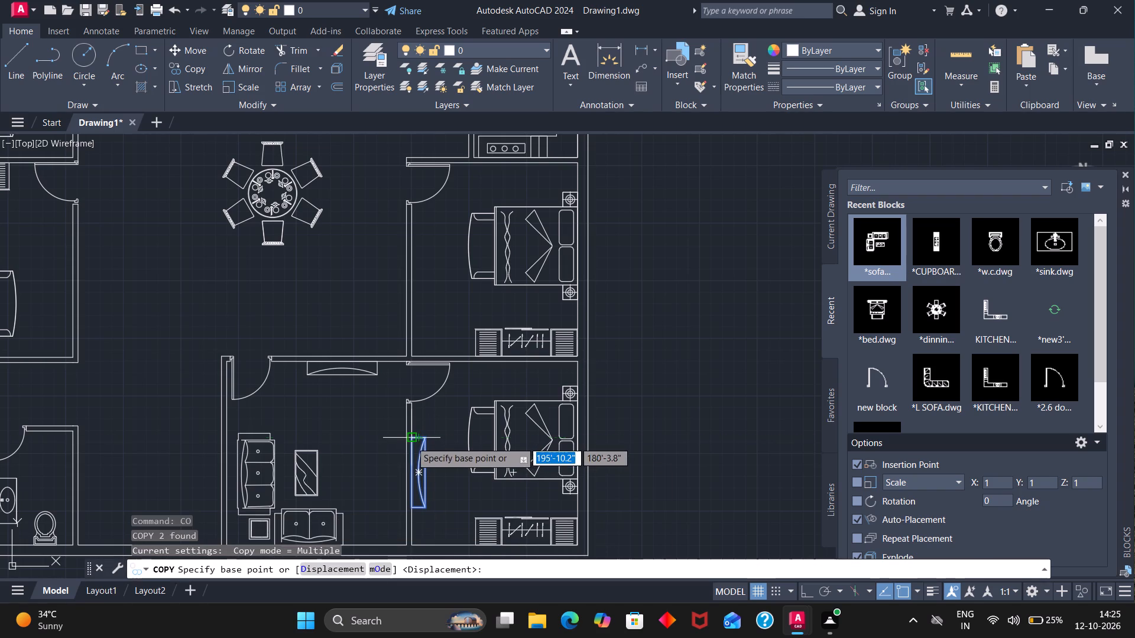
pyautogui.click(411, 441)
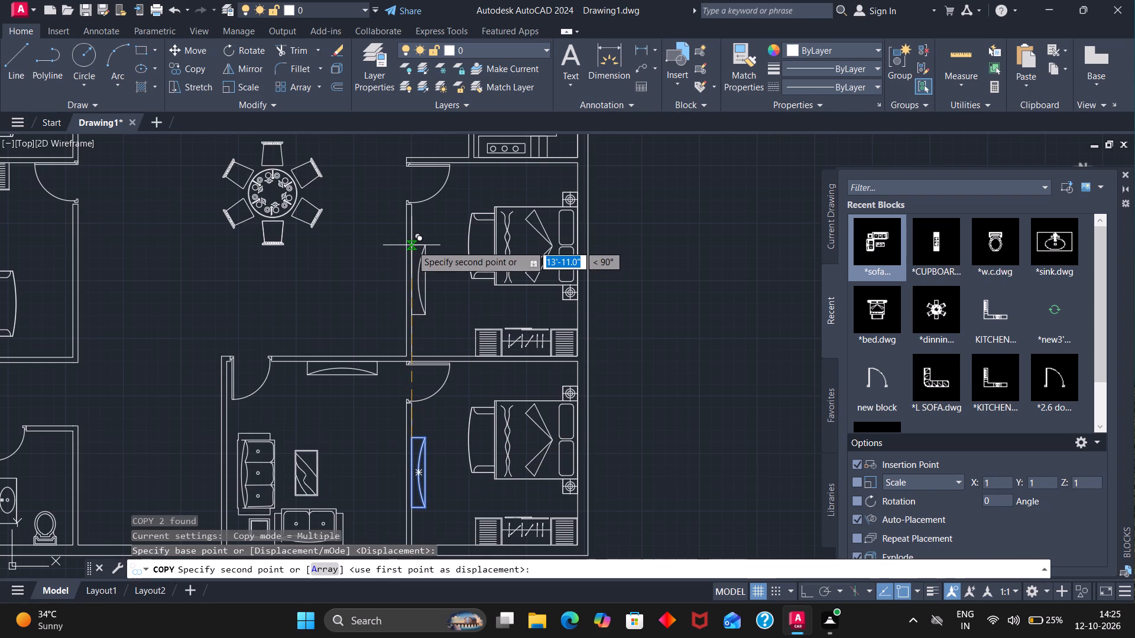
pyautogui.click(411, 245)
# Place another copy of the wall unit in the open hall, between the dining table and the left-hand bedrooms.
pyautogui.scroll(-3, 411, 245)
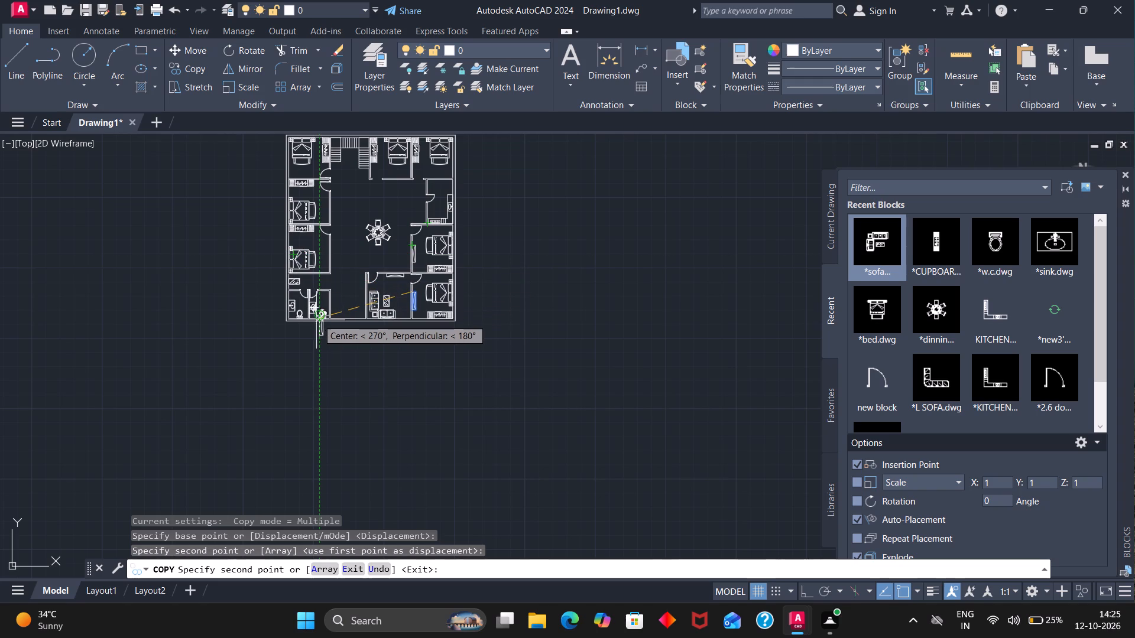
pyautogui.scroll(2, 348, 240)
pyautogui.click(352, 241)
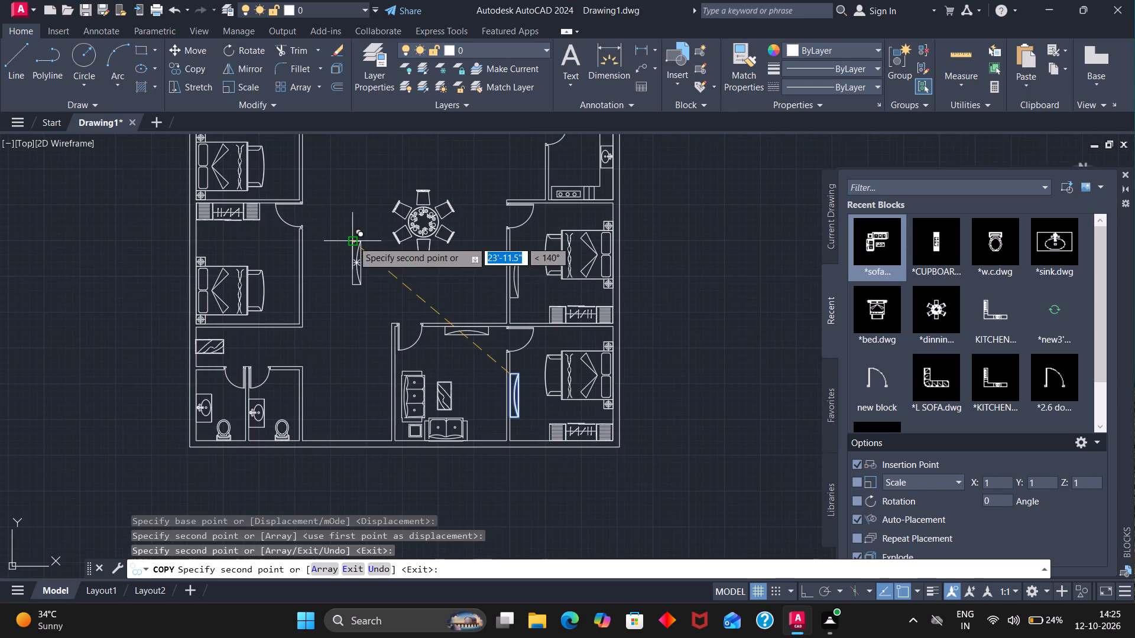
pyautogui.press('Escape')
# Mirror the wall unit in the open hall about its straight left edge, keeping the source objects.
pyautogui.click(359, 278)
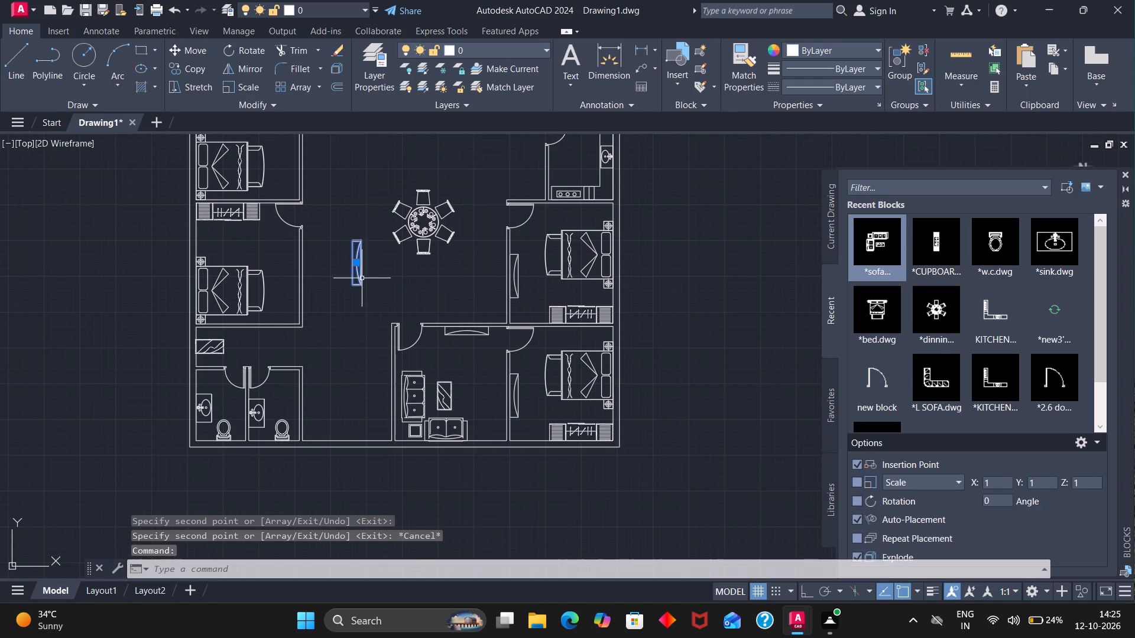
pyautogui.write('MI')
pyautogui.press('Return')
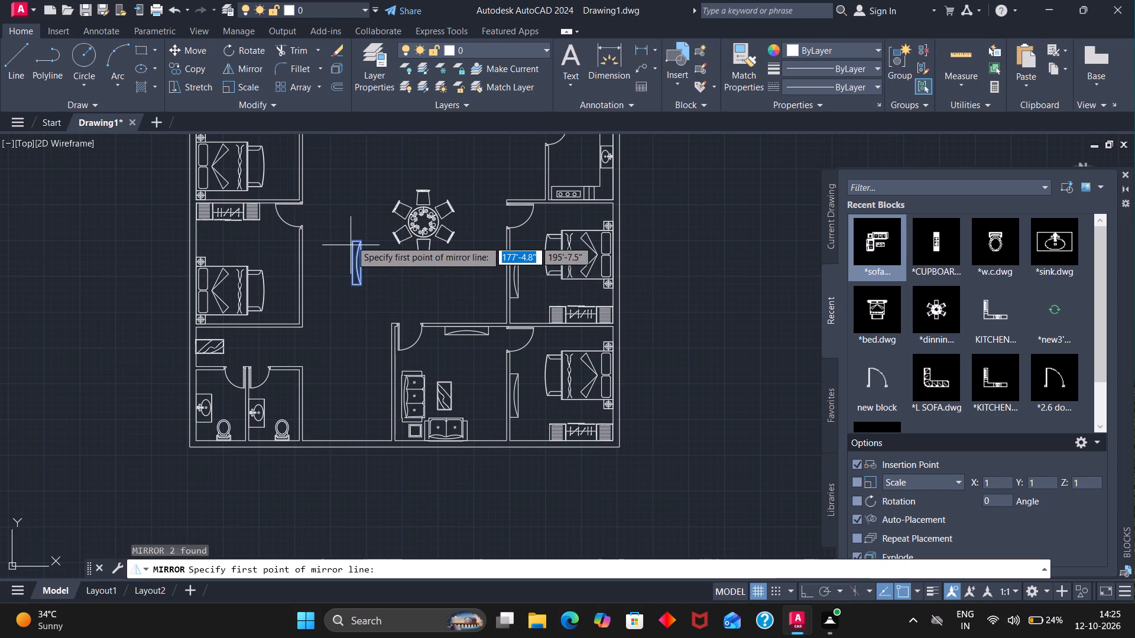
pyautogui.click(351, 238)
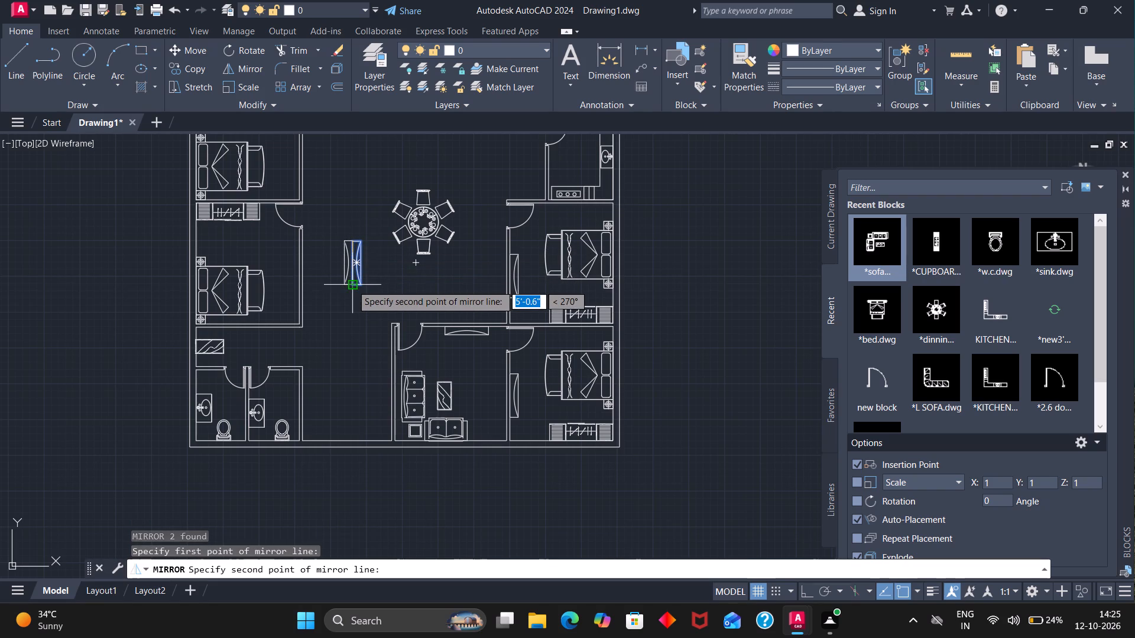
pyautogui.scroll(3, 352, 285)
pyautogui.click(352, 285)
pyautogui.click(373, 337)
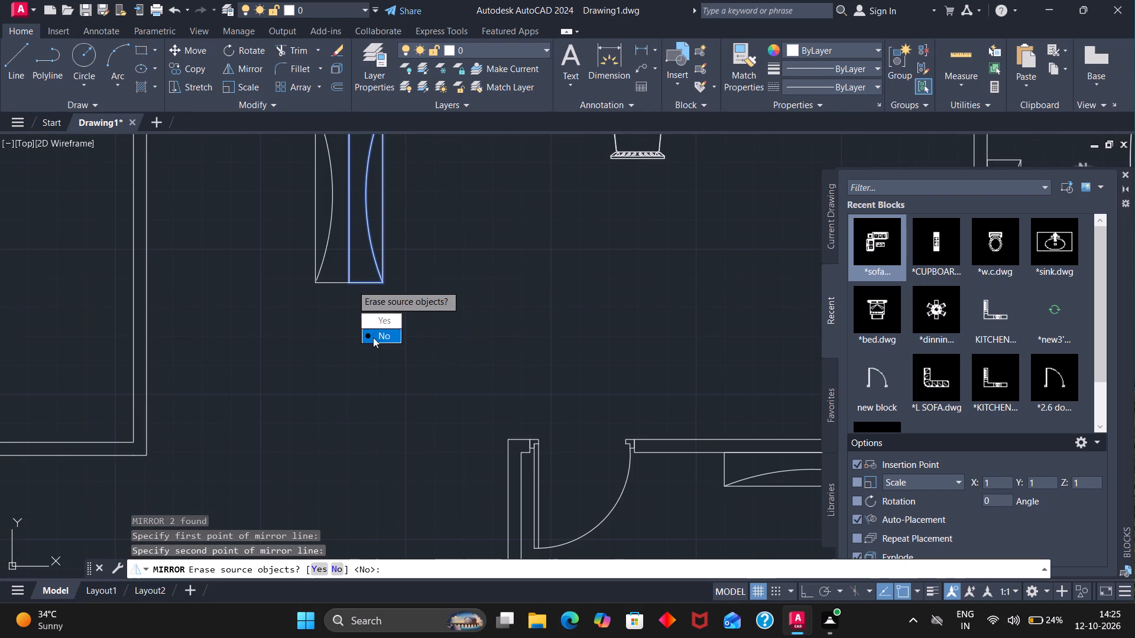
# Move the mirrored wall unit by its lower-right corner onto the right wall of the lowest left-hand bedroom, facing the bed.
pyautogui.click(323, 264)
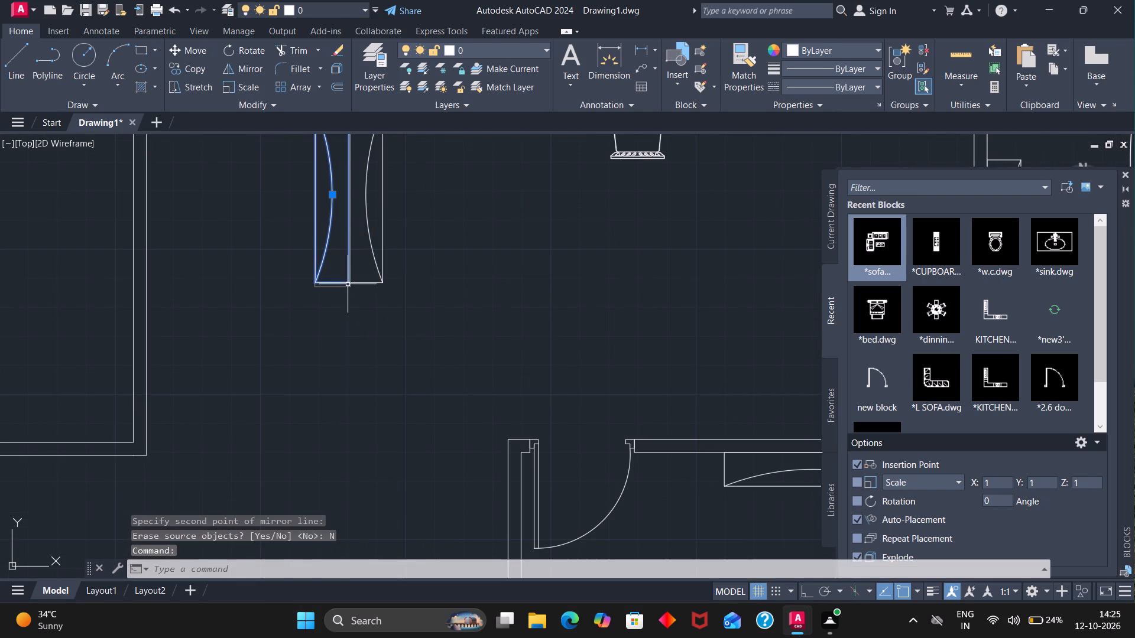
pyautogui.click(348, 284)
pyautogui.press('m')
pyautogui.press('Return')
pyautogui.click(348, 284)
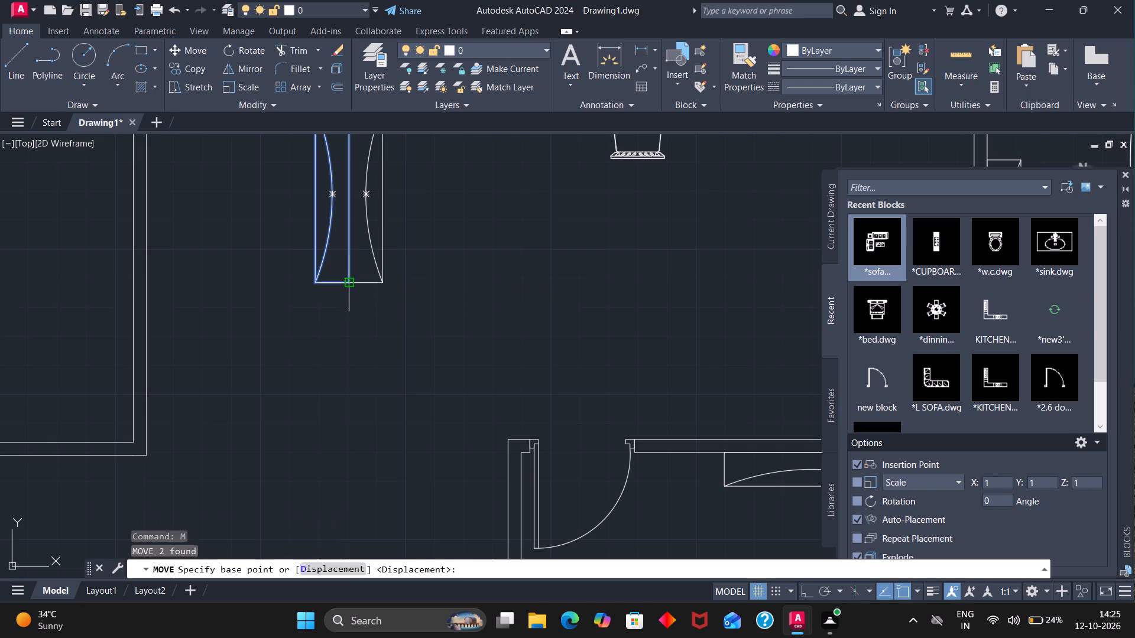
pyautogui.scroll(-3, 225, 341)
pyautogui.scroll(3, 181, 346)
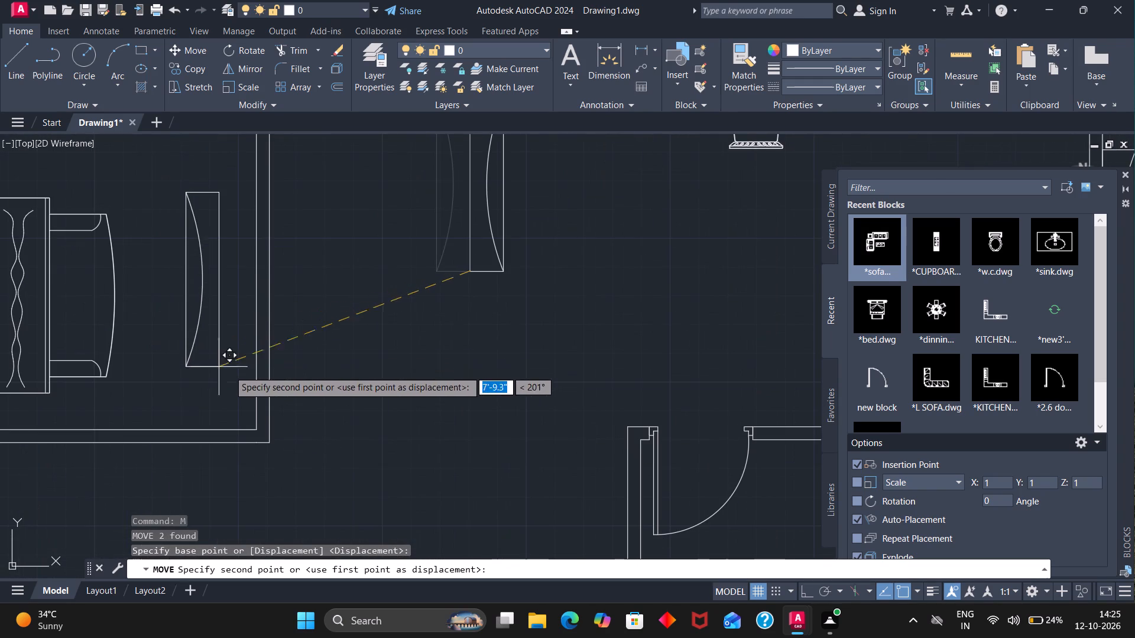
pyautogui.click(255, 379)
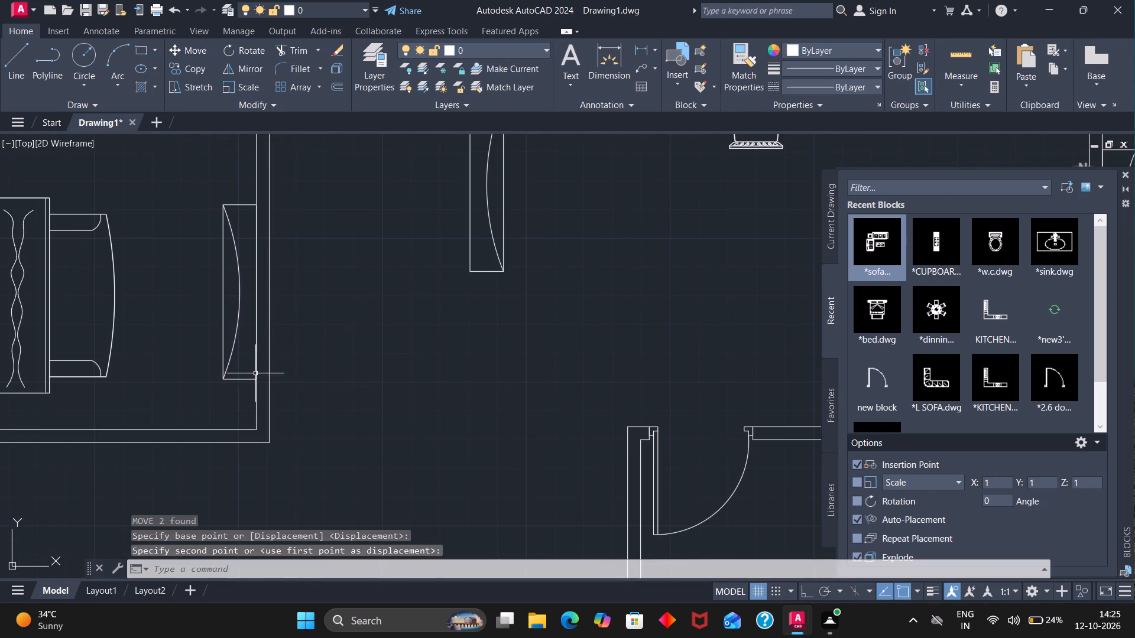
# Copy the lowest left-hand bedroom's wall unit by its lower-right corner onto the right wall of the bedroom above.
pyautogui.click(251, 378)
pyautogui.write('CO')
pyautogui.press('Return')
pyautogui.click(258, 380)
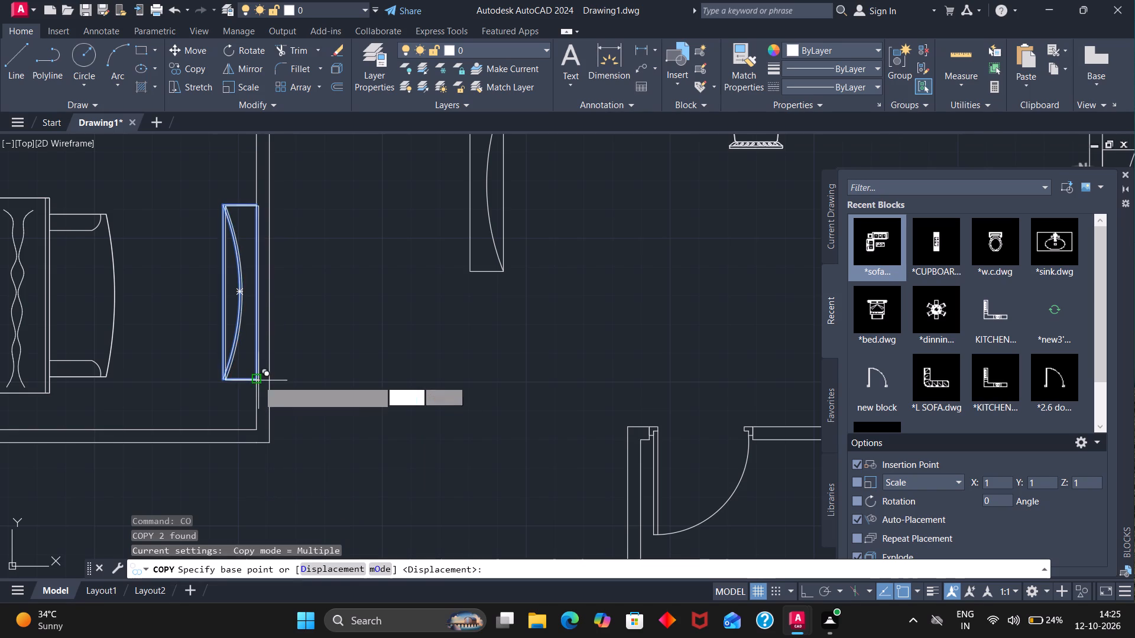
pyautogui.scroll(-4, 258, 376)
pyautogui.scroll(3, 257, 232)
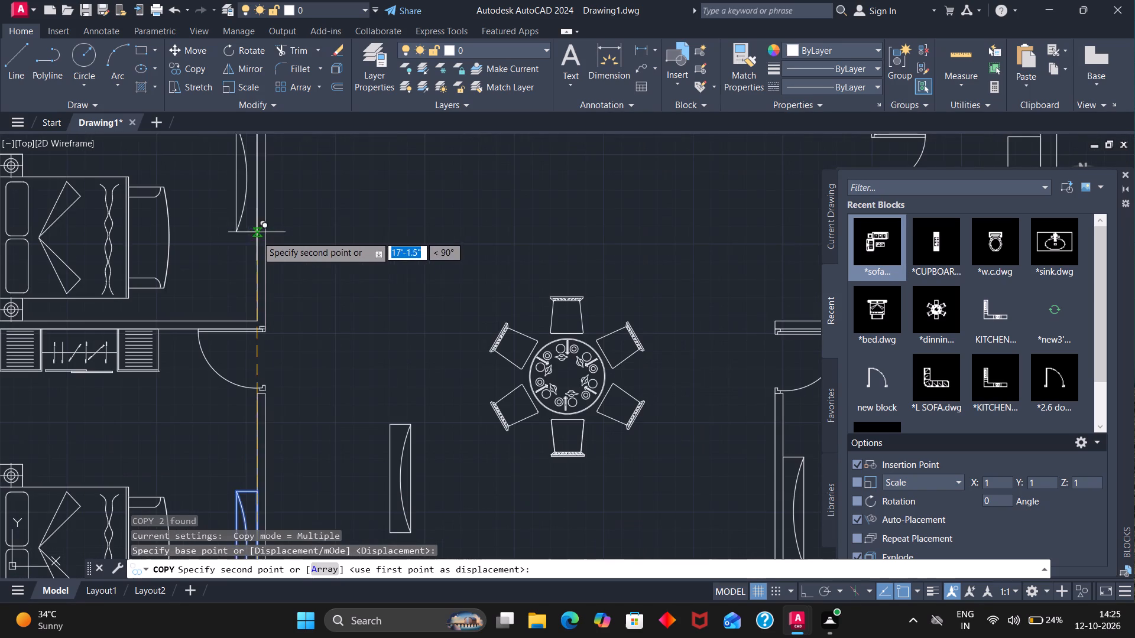
pyautogui.click(256, 285)
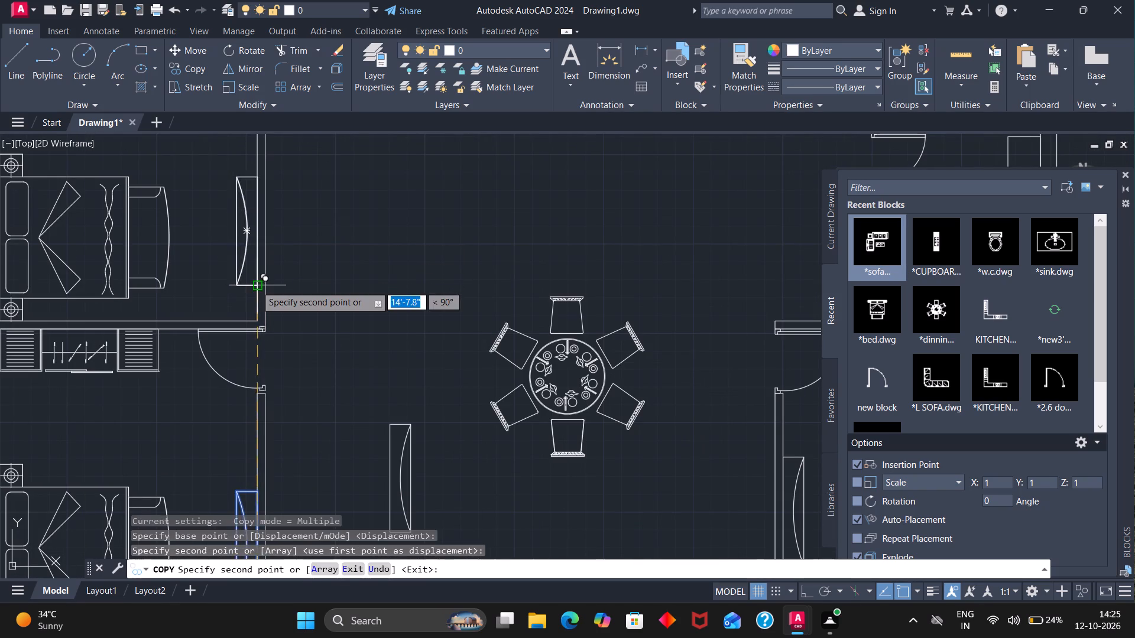
pyautogui.scroll(-4, 256, 285)
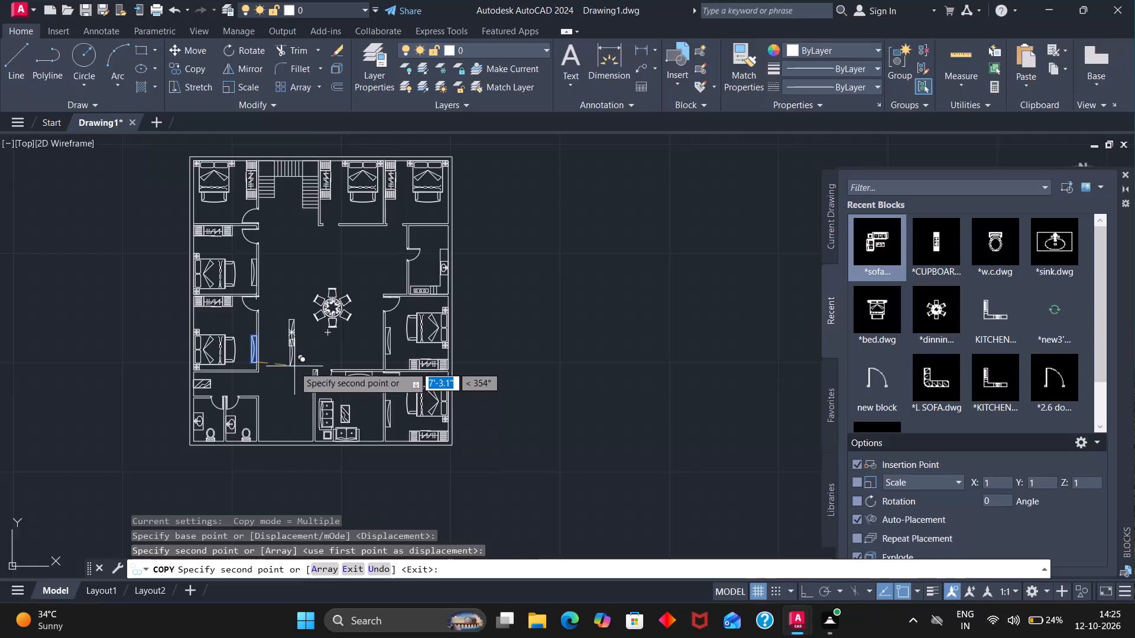
pyautogui.press('Escape')
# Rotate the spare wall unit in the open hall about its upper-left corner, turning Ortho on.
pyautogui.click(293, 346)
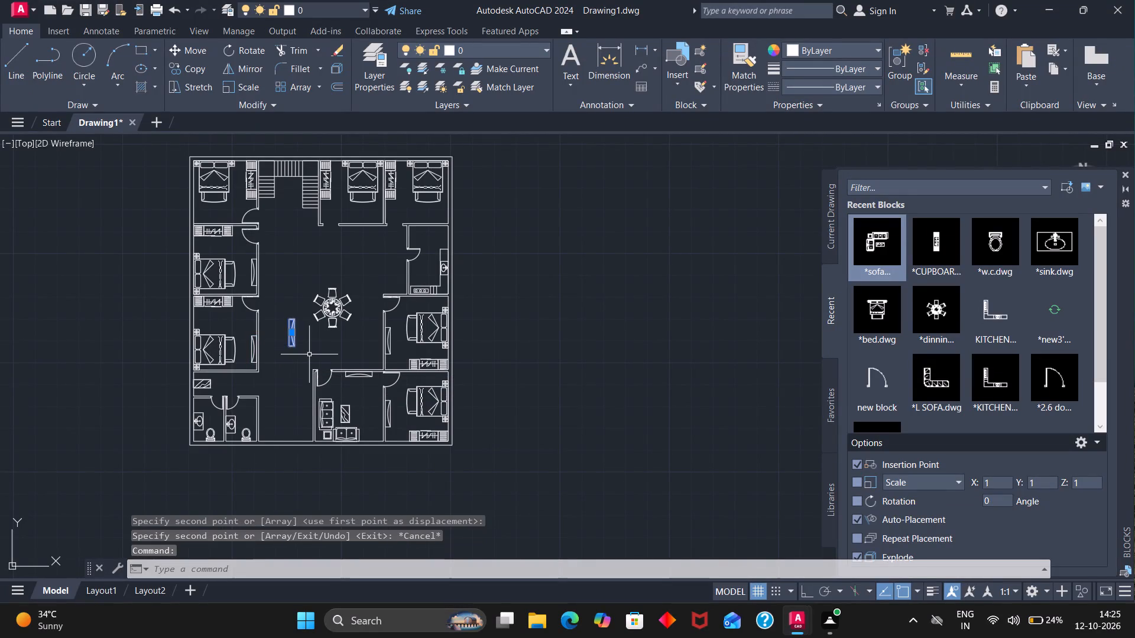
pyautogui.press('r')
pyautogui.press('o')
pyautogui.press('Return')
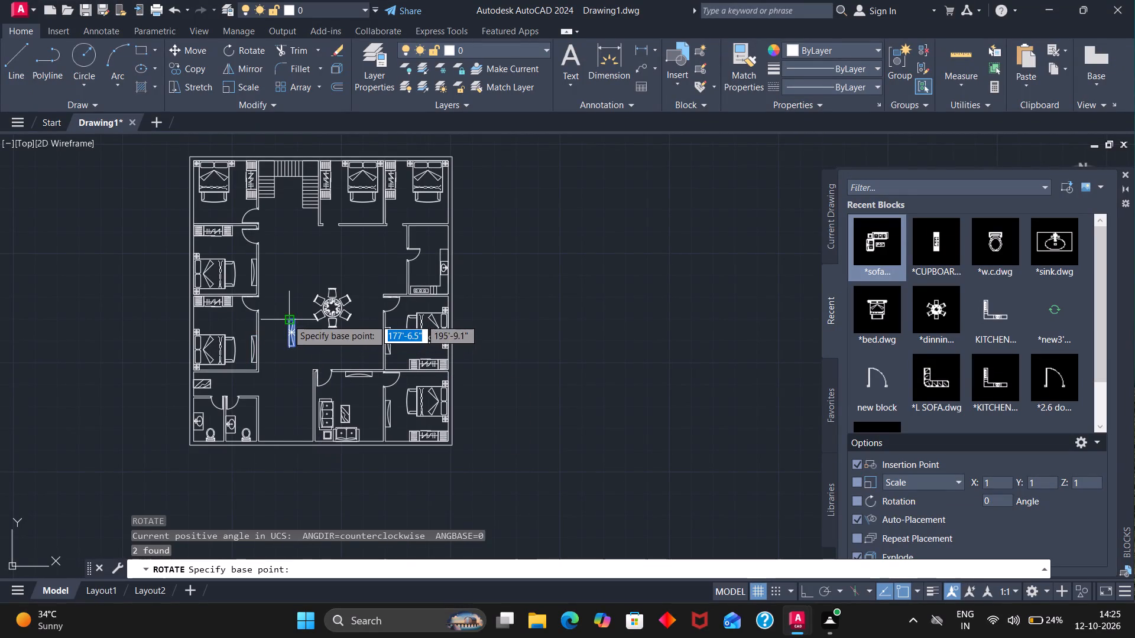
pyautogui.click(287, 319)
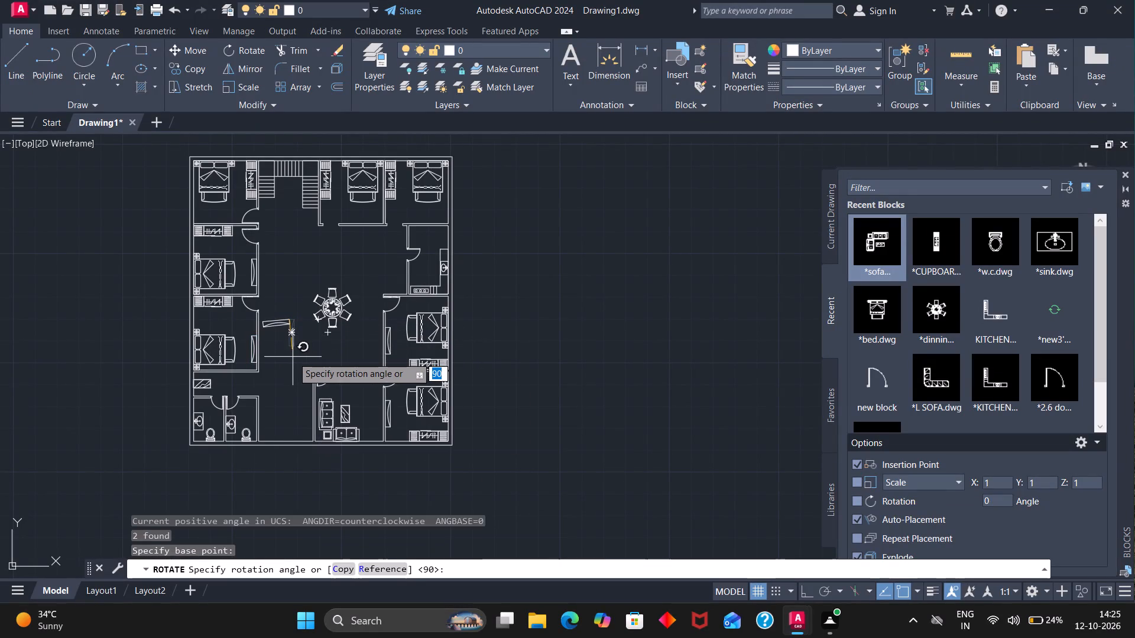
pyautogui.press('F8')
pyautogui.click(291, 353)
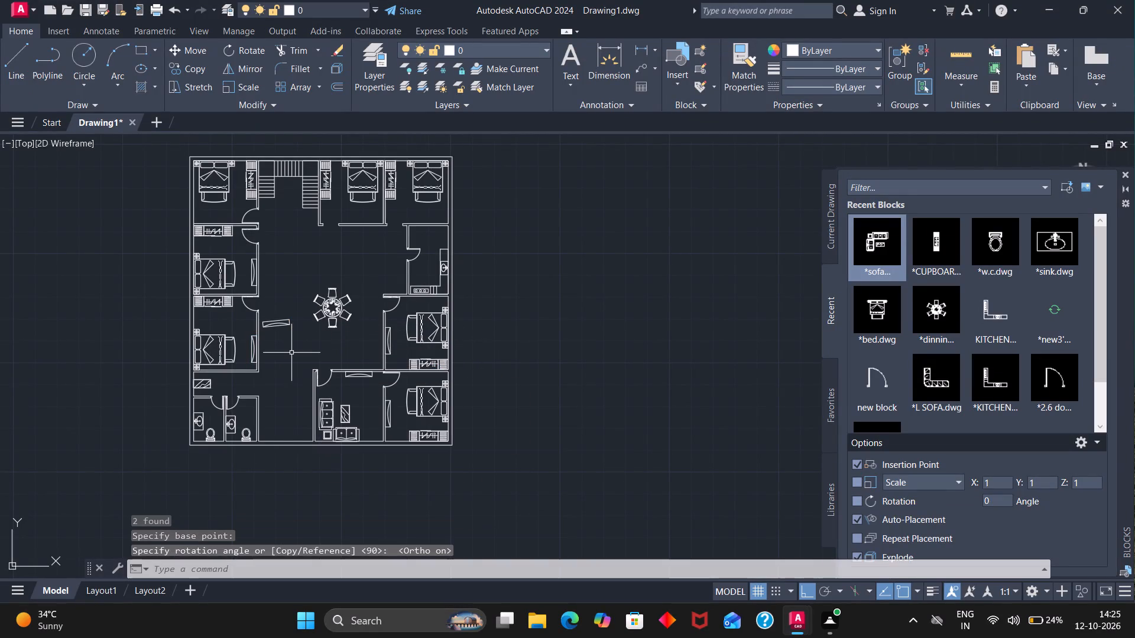
# Delete the spare wall unit from the open hall beside the dining table.
pyautogui.click(288, 323)
pyautogui.press('Delete')
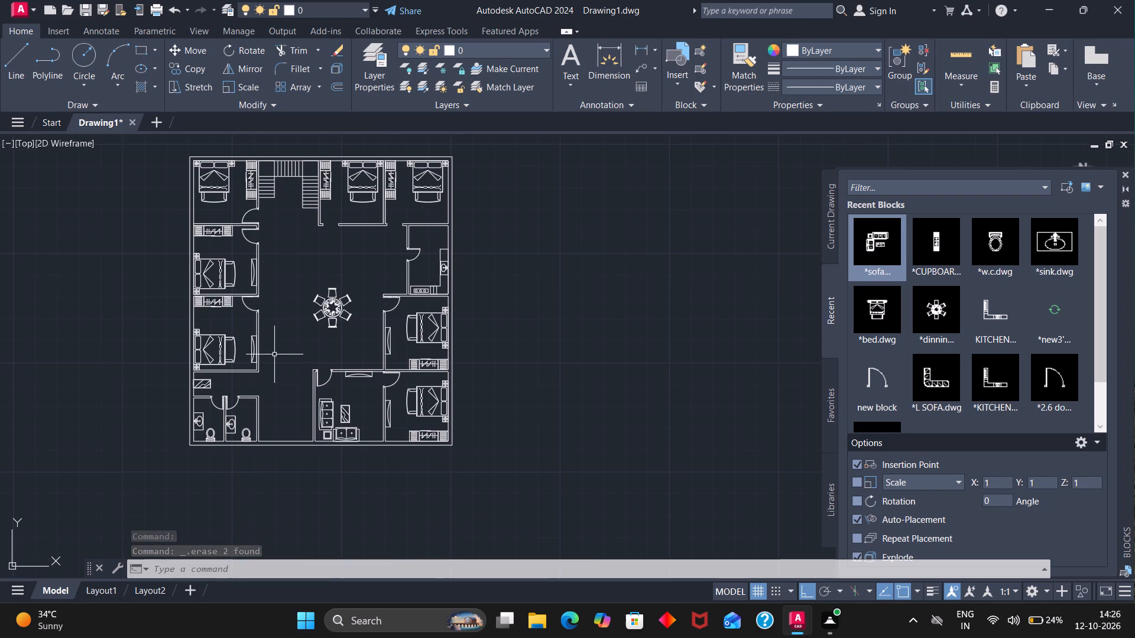
# Rotate the patterned table above the two bathrooms 90 degrees about its upper-right corner.
pyautogui.scroll(3, 204, 391)
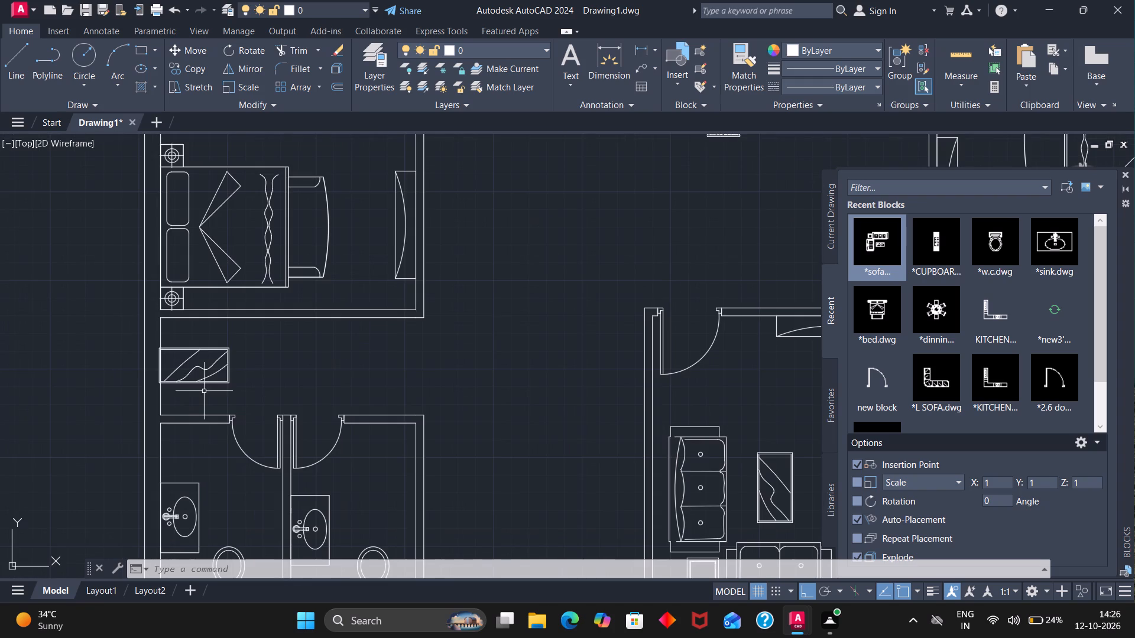
pyautogui.click(206, 382)
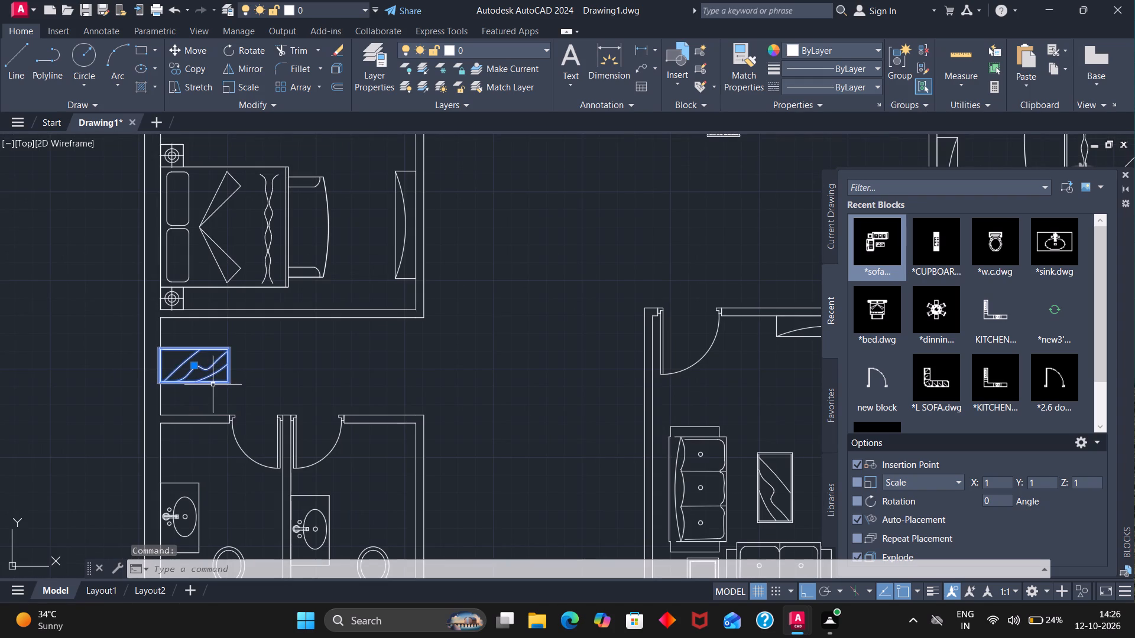
pyautogui.press('r')
pyautogui.press('o')
pyautogui.press('Return')
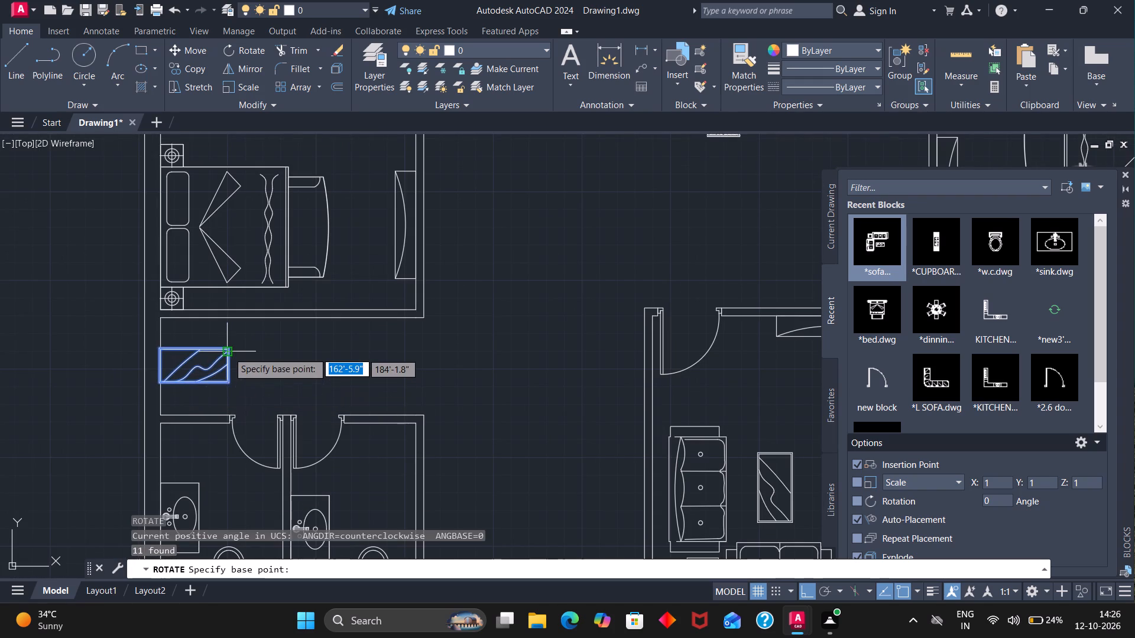
pyautogui.click(228, 350)
pyautogui.click(220, 337)
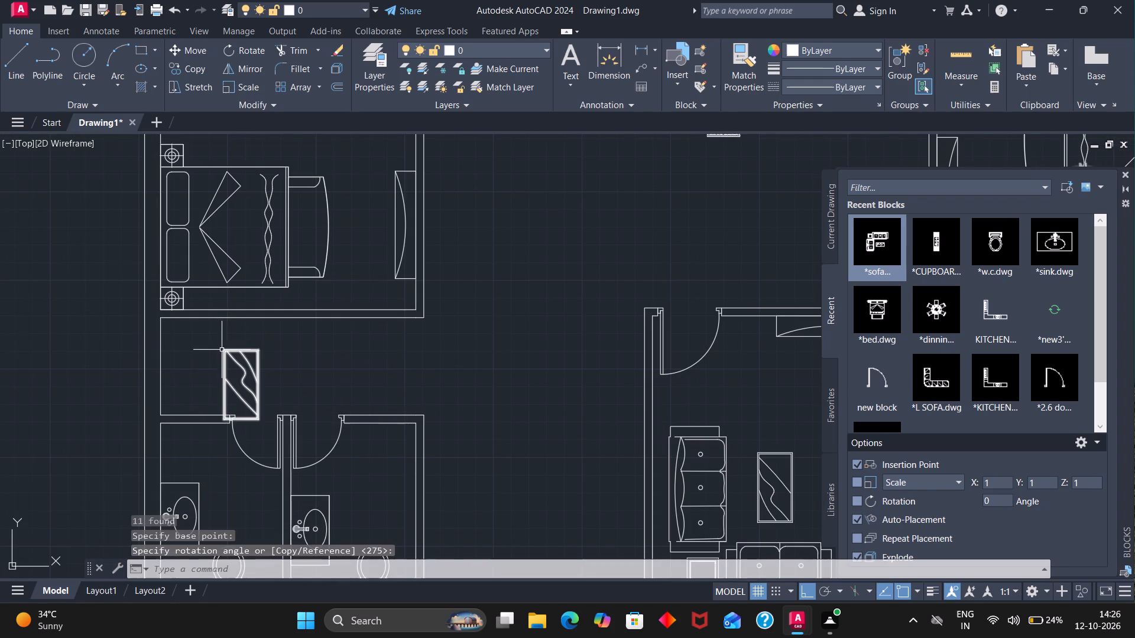
# Move the rotated table by its upper-left corner into the corner between the left outer wall and the bedroom's lower wall.
pyautogui.click(223, 353)
pyautogui.press('m')
pyautogui.press('Return')
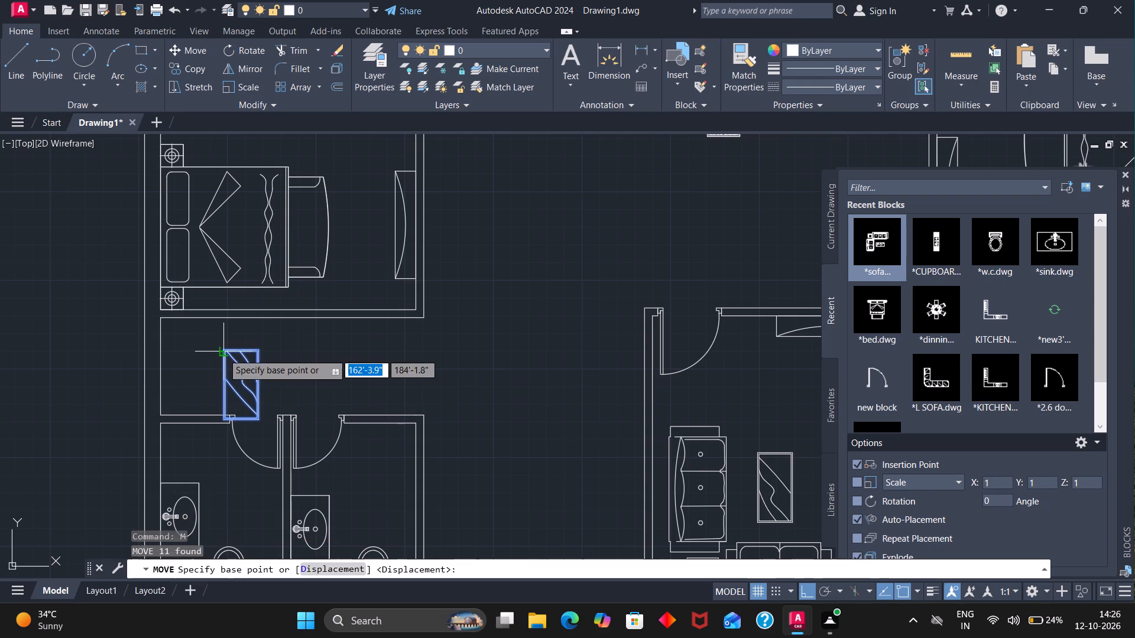
pyautogui.click(223, 350)
pyautogui.click(161, 318)
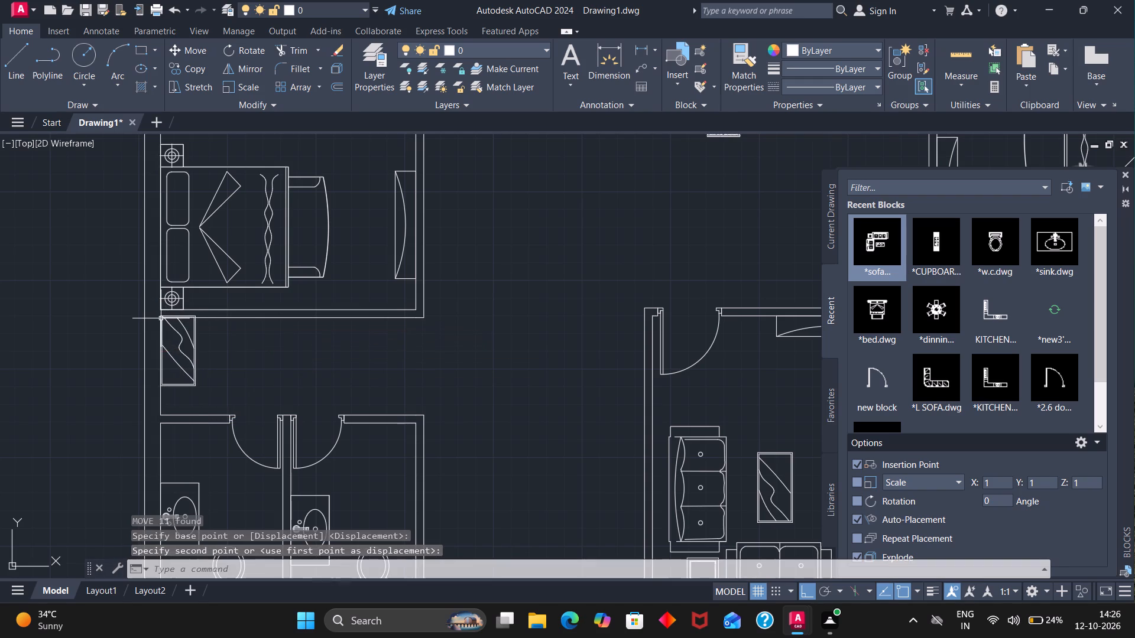
# Move the patterned table down along the left outer wall by about 8 inches.
pyautogui.click(167, 386)
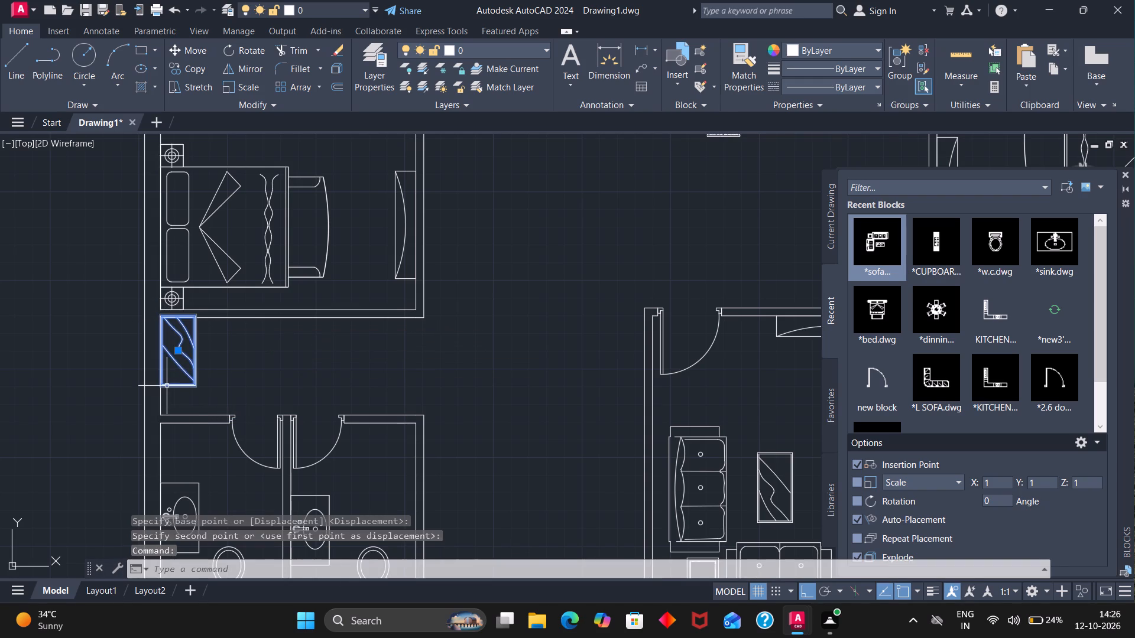
pyautogui.press('m')
pyautogui.press('Return')
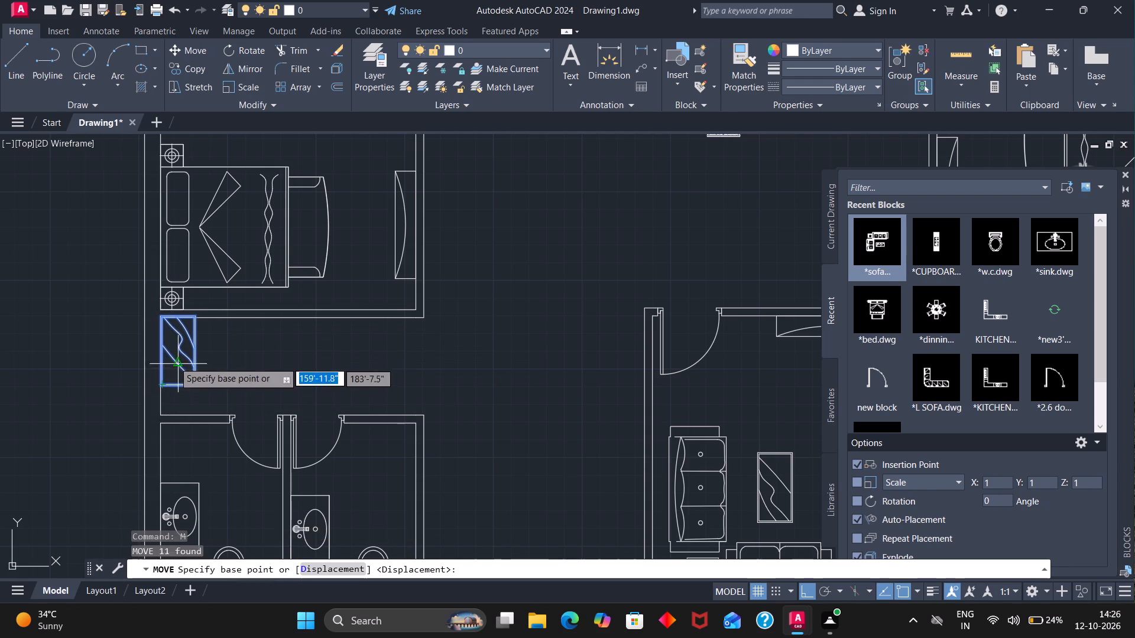
pyautogui.click(174, 350)
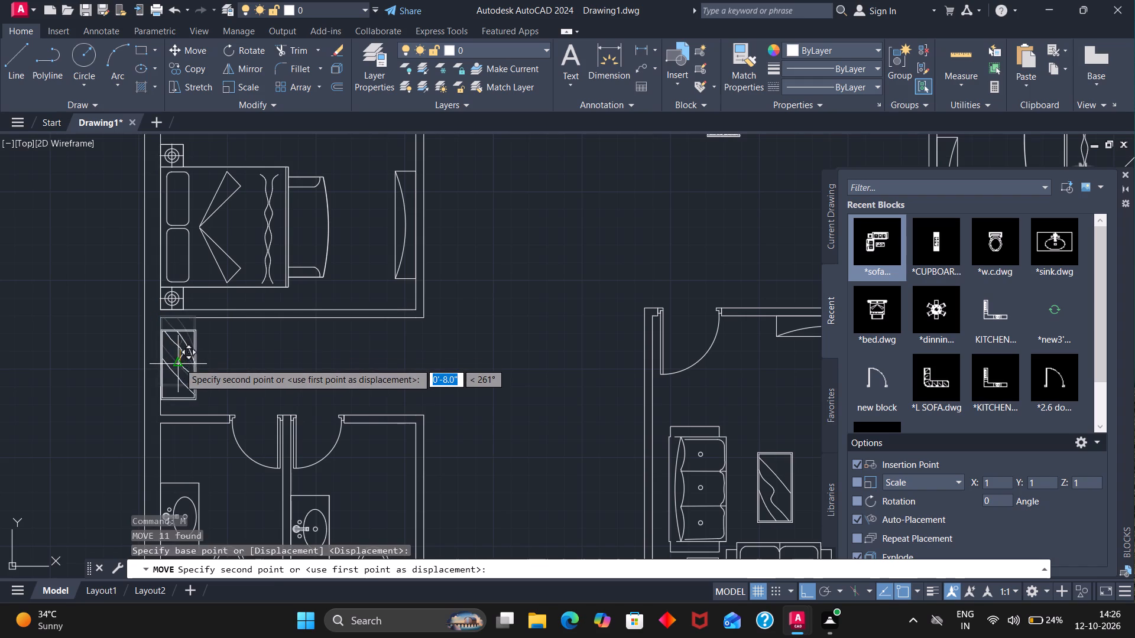
pyautogui.click(183, 363)
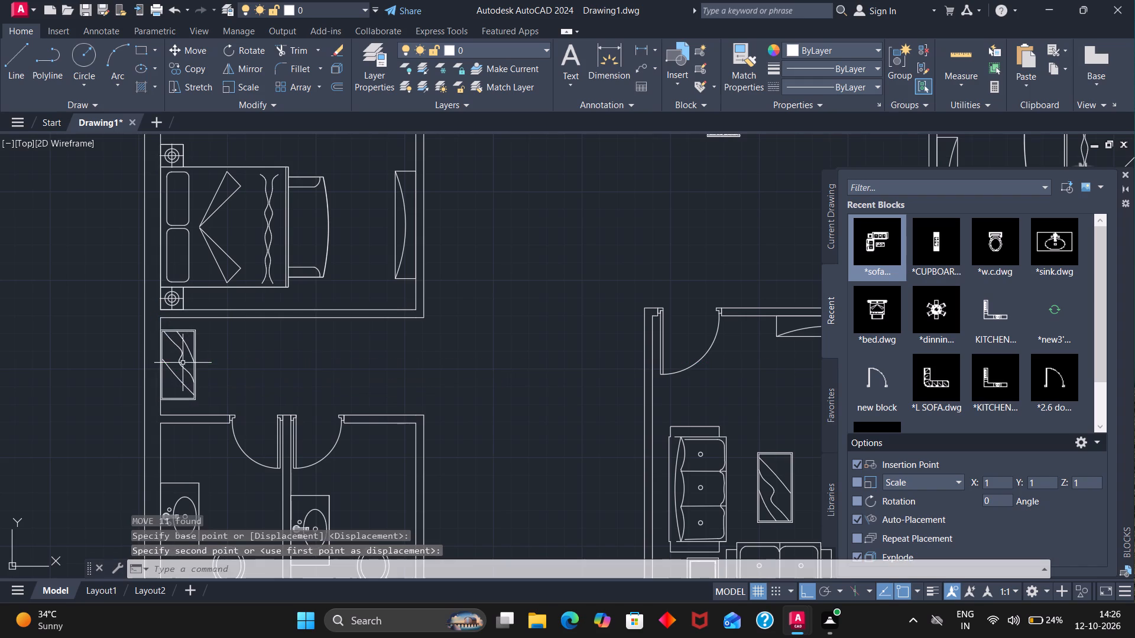
# Copy the bottom-right bedroom's wall unit horizontally into the empty space beyond the plan's right outer wall.
pyautogui.scroll(-1, 175, 381)
pyautogui.scroll(-2, 144, 429)
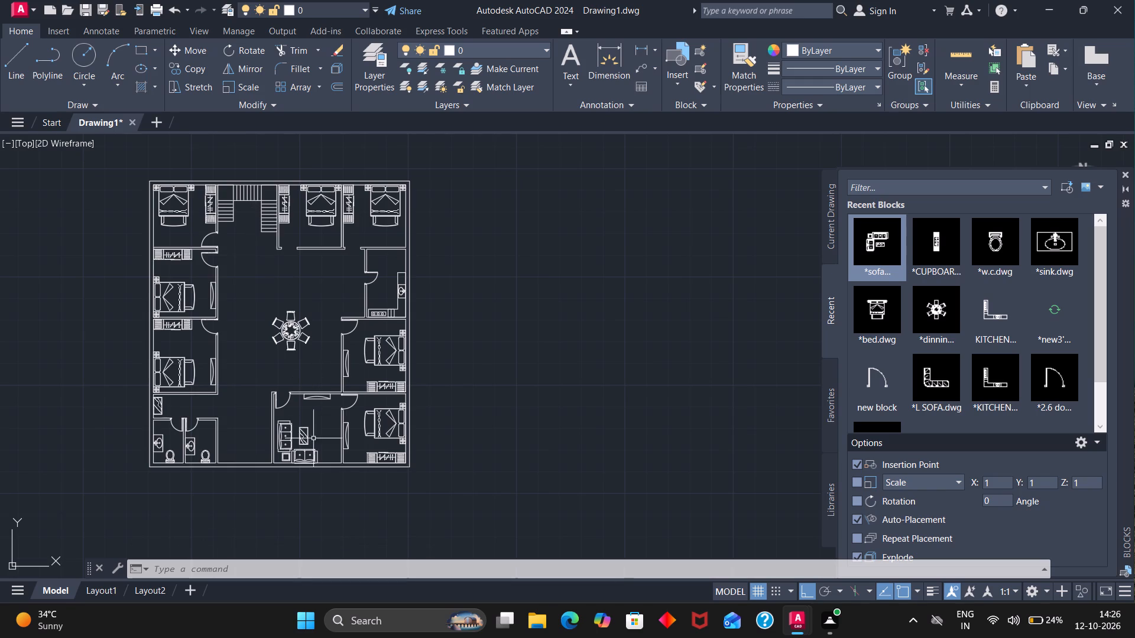
pyautogui.click(349, 438)
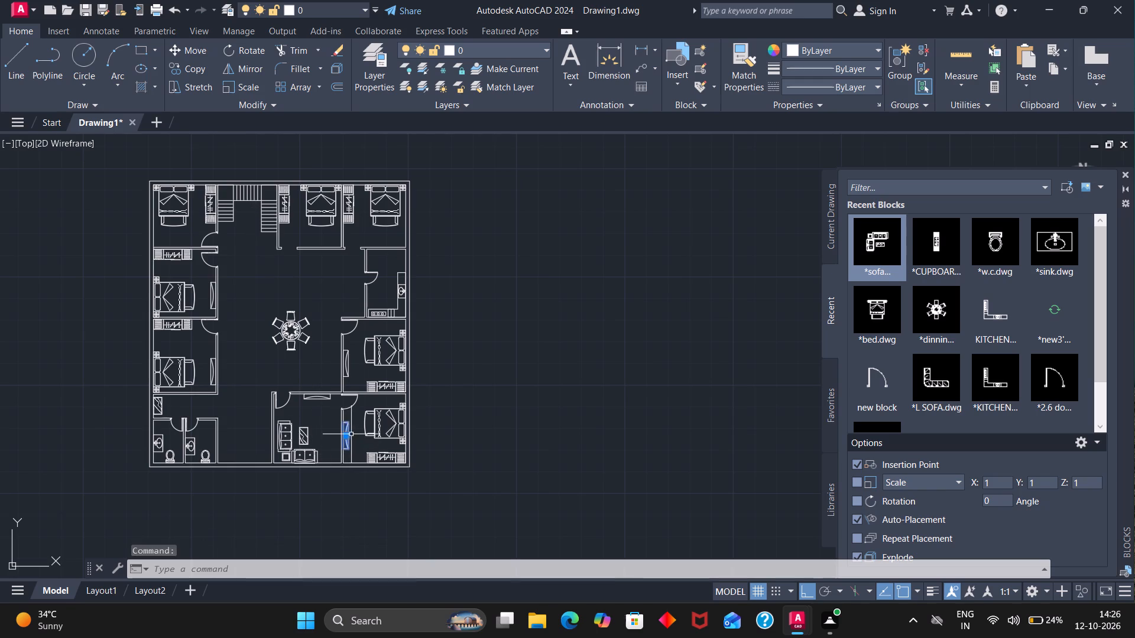
pyautogui.press('c')
pyautogui.press('o')
pyautogui.press('Return')
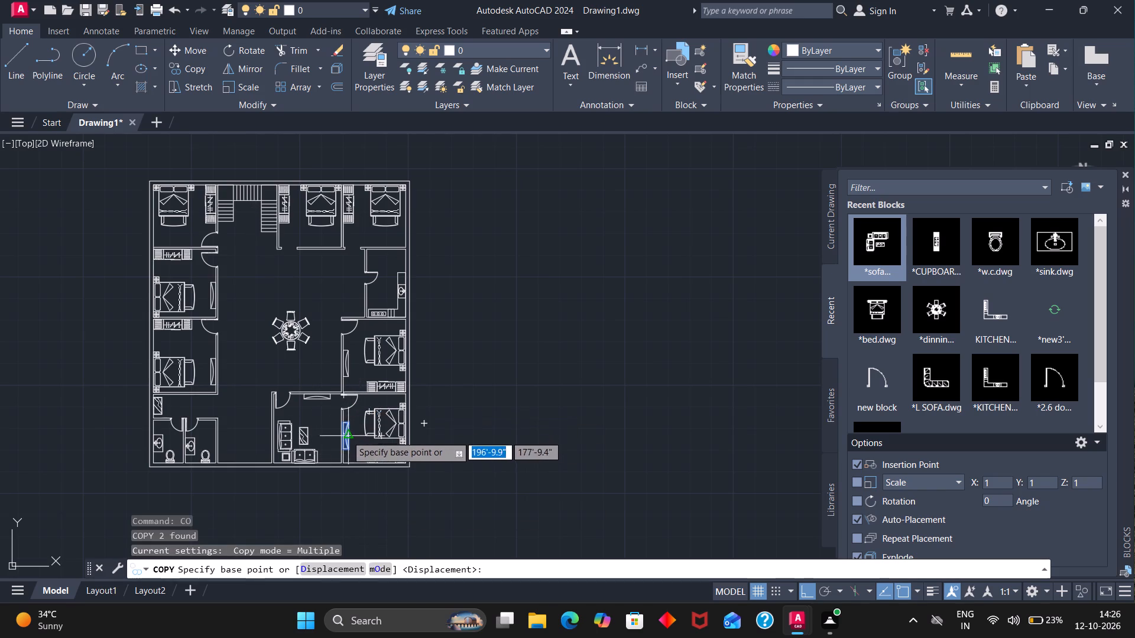
pyautogui.click(344, 428)
pyautogui.click(481, 363)
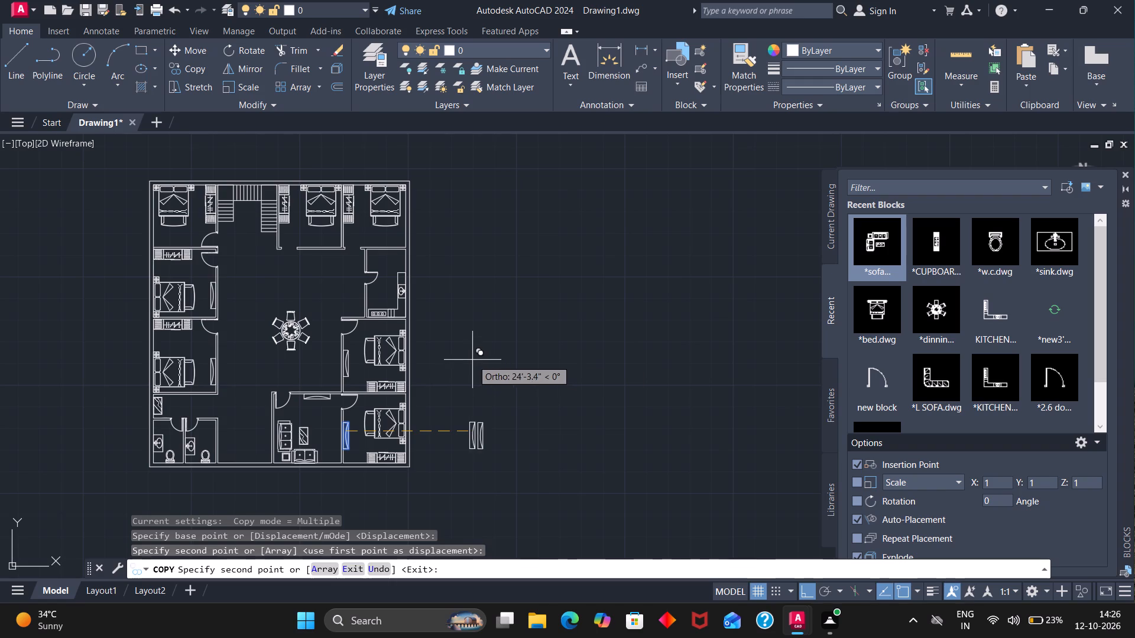
# Rotate the copied wall unit outside the plan 90 degrees about its lower-right corner so it lies horizontally.
pyautogui.press('Escape')
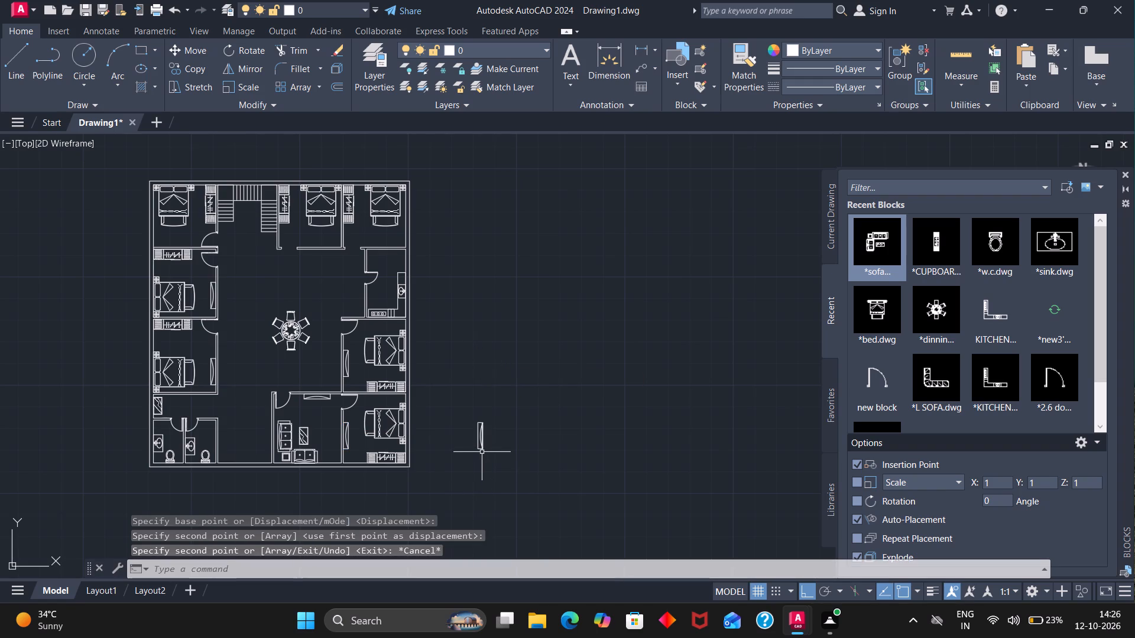
pyautogui.click(481, 449)
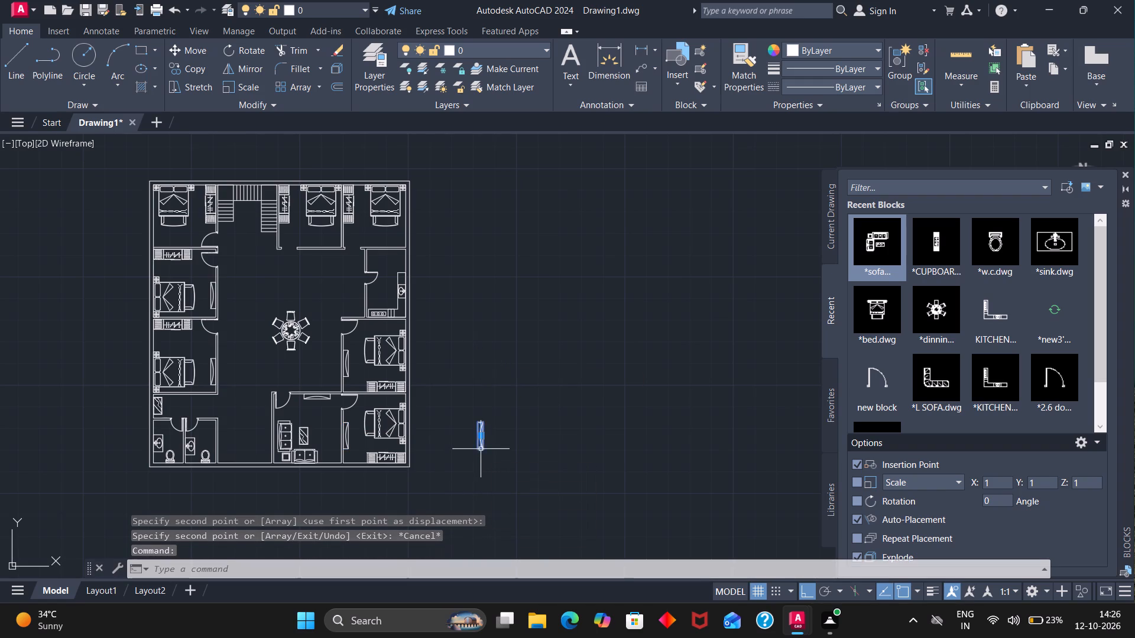
pyautogui.press('r')
pyautogui.write("O'")
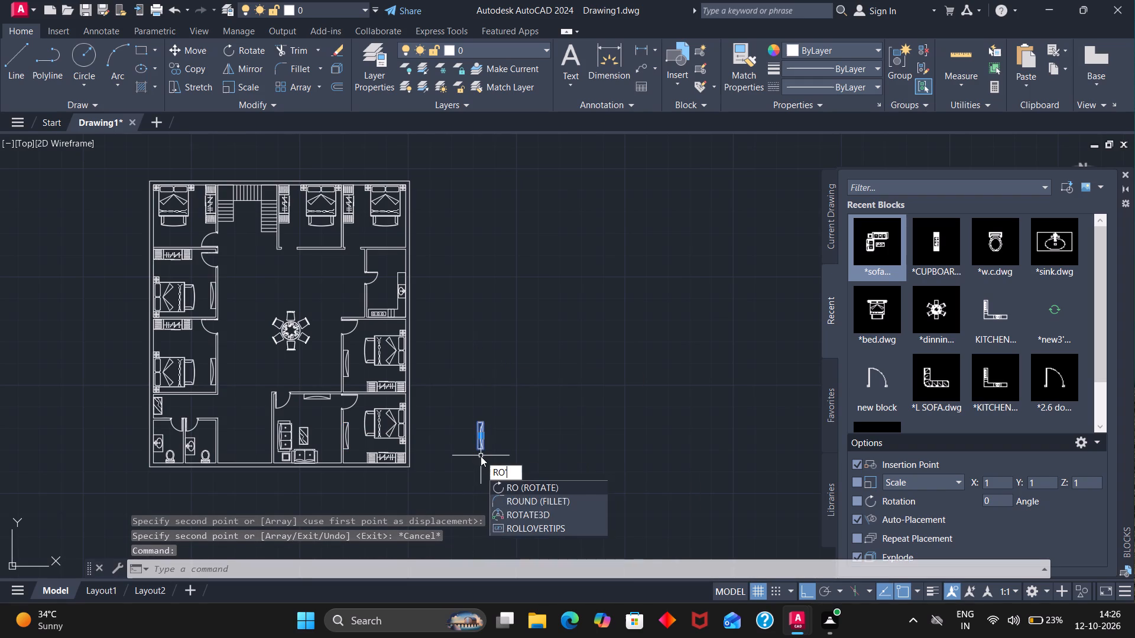
pyautogui.press('BackSpace')
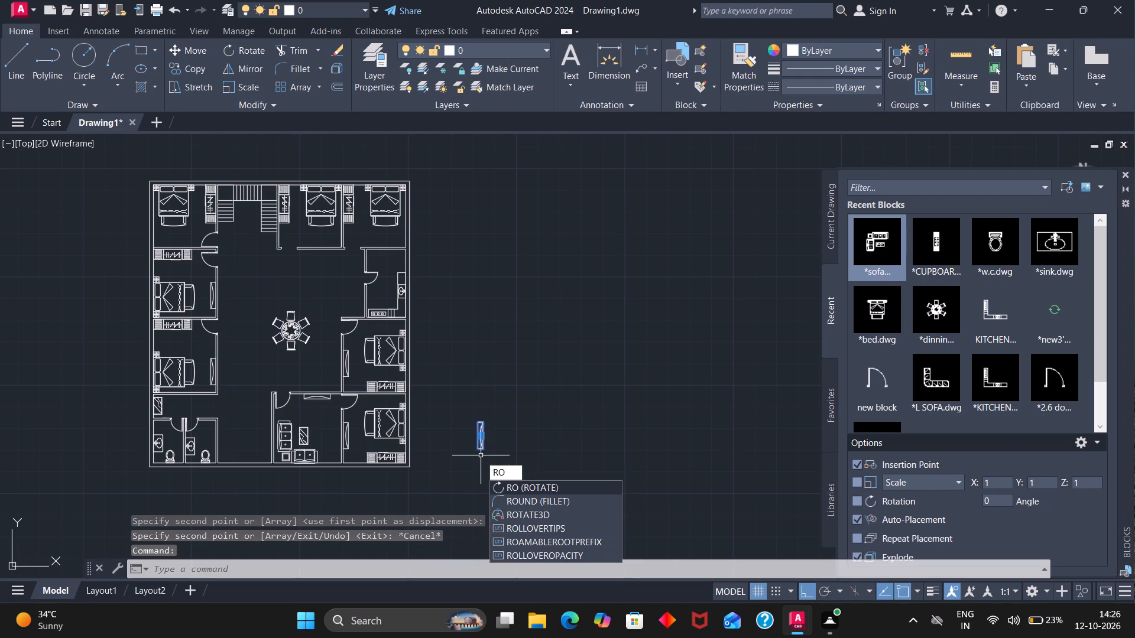
pyautogui.press('Return')
pyautogui.click(483, 452)
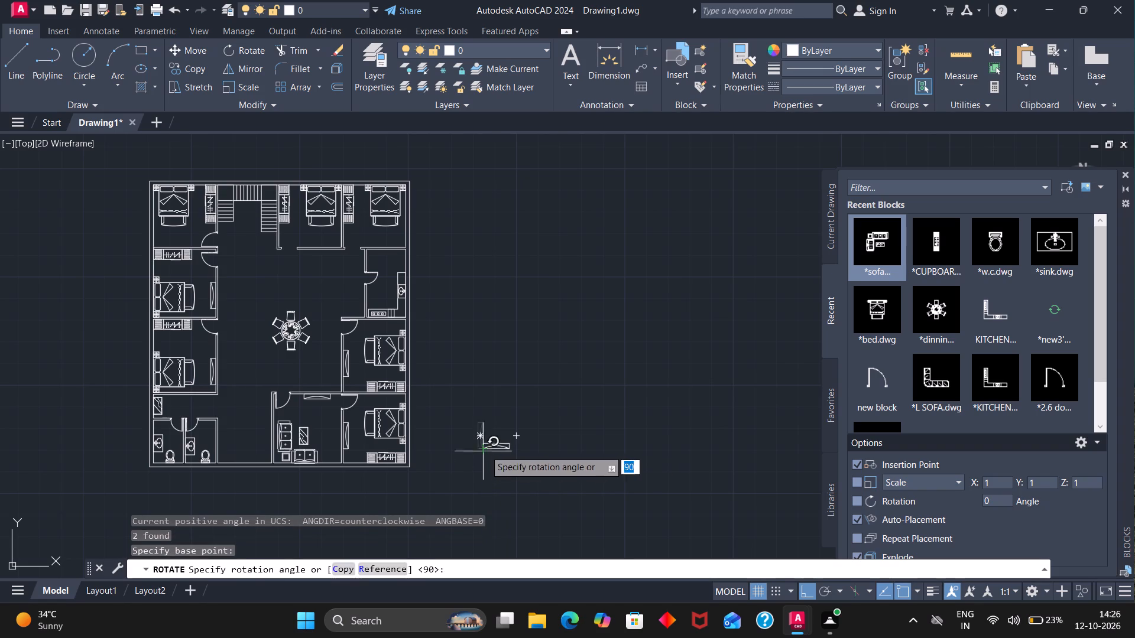
pyautogui.click(496, 422)
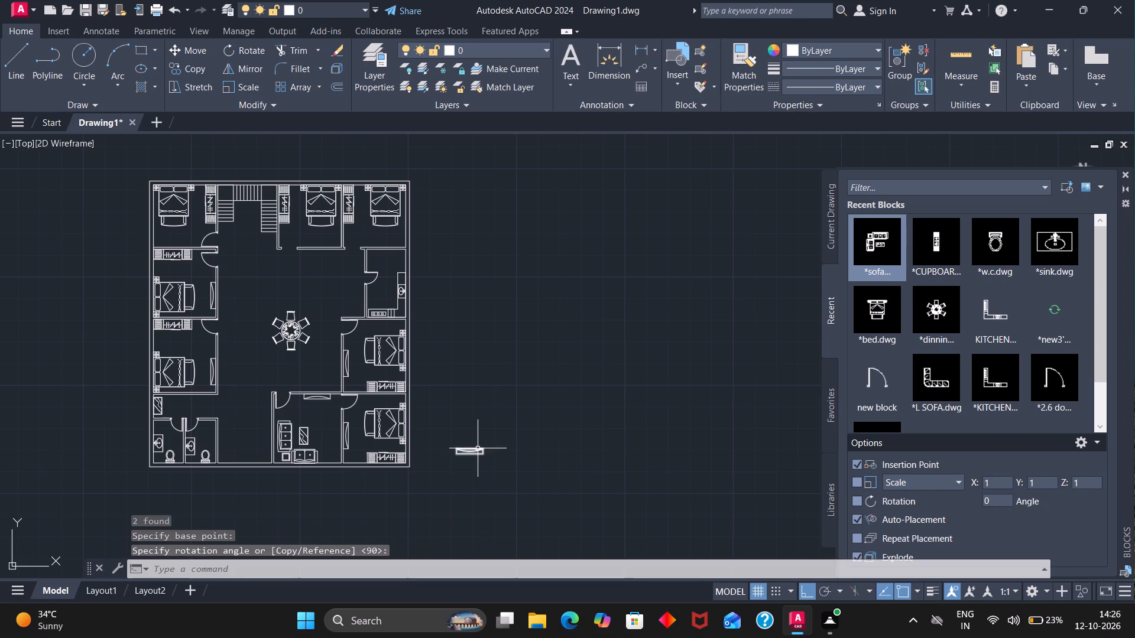
# Move the rotated wall unit by its bottom-edge midpoint onto the midpoint of the top-right bedroom's lower wall.
pyautogui.click(475, 454)
pyautogui.press('m')
pyautogui.press('Return')
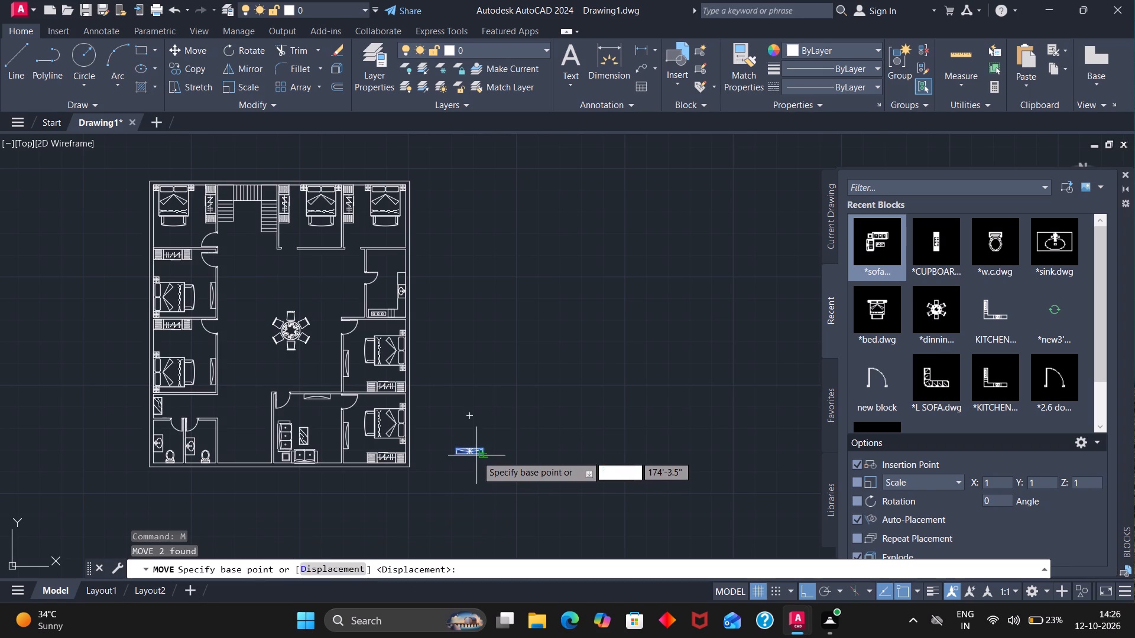
pyautogui.click(472, 455)
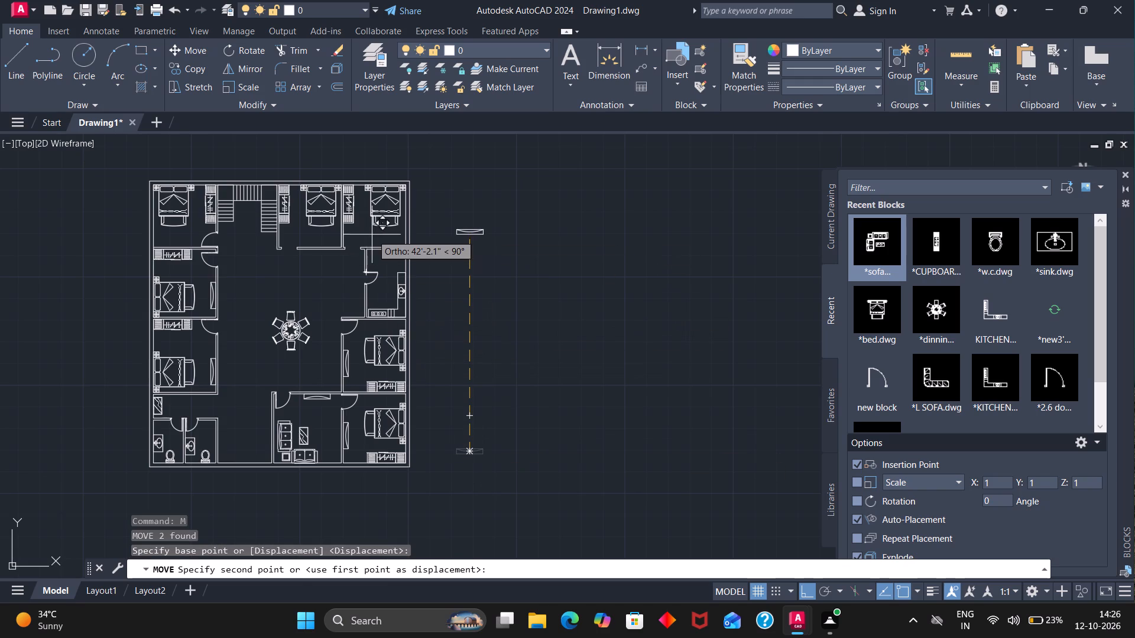
pyautogui.scroll(2, 372, 235)
pyautogui.click(403, 265)
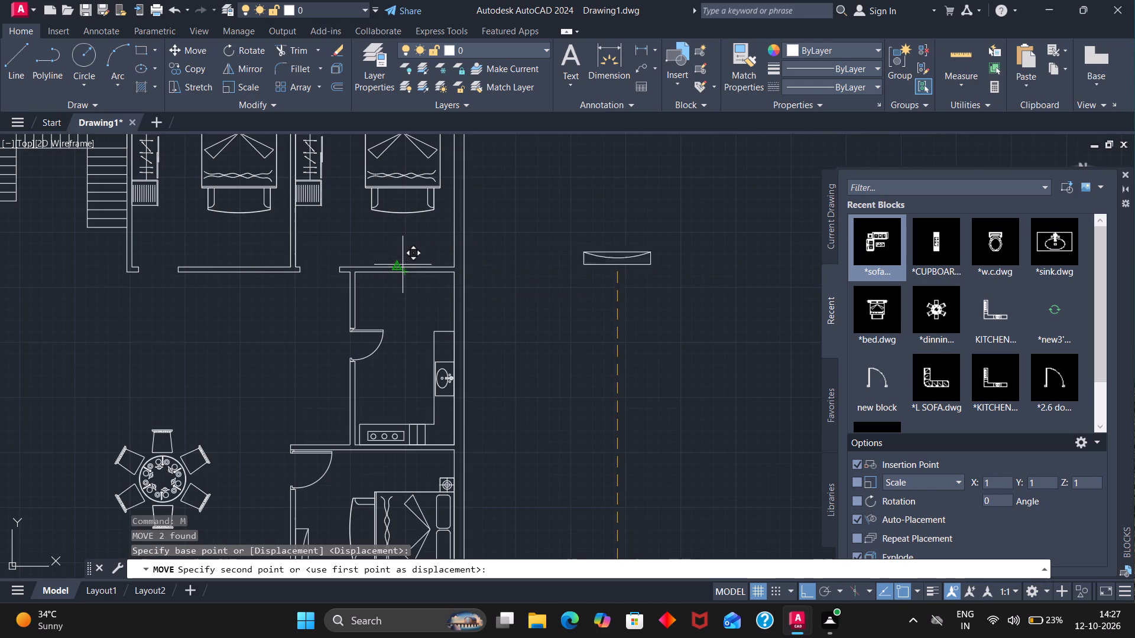
# Copy the top-right bedroom's wall unit by its lower-left corner along the lower walls of the top-middle and top-left bedrooms.
pyautogui.click(410, 263)
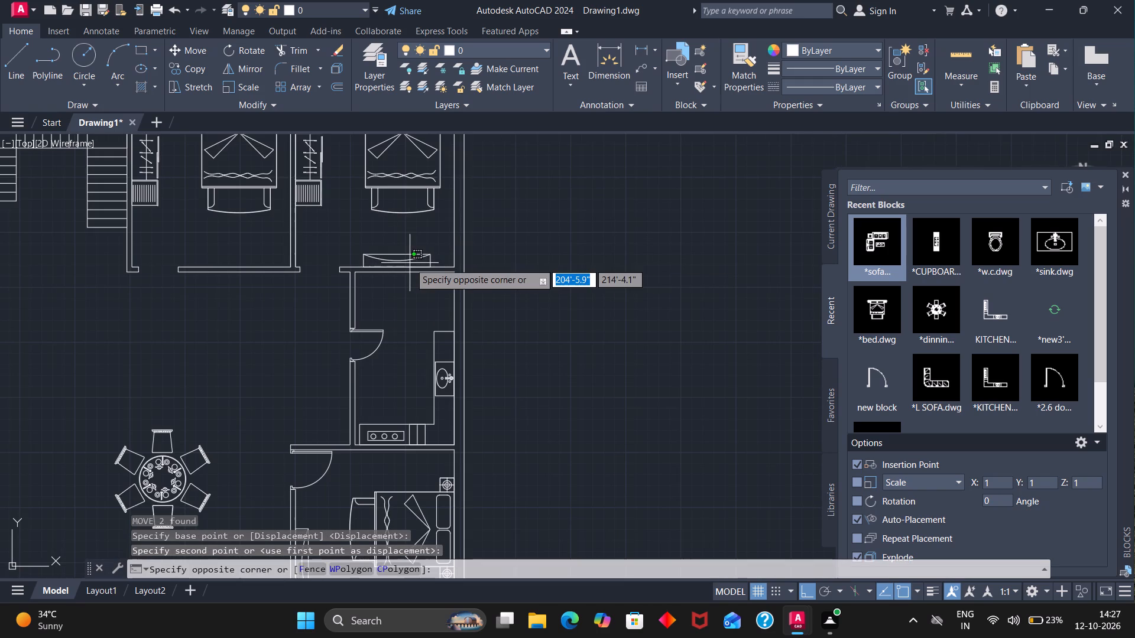
pyautogui.click(408, 258)
pyautogui.press('c')
pyautogui.press('o')
pyautogui.press('Return')
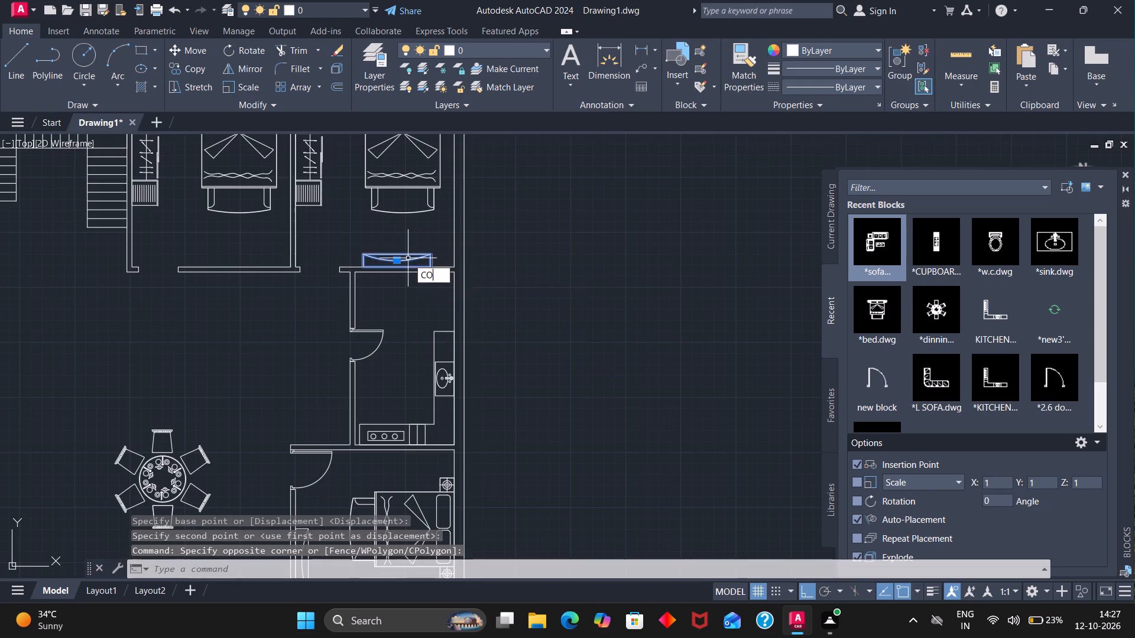
pyautogui.click(362, 266)
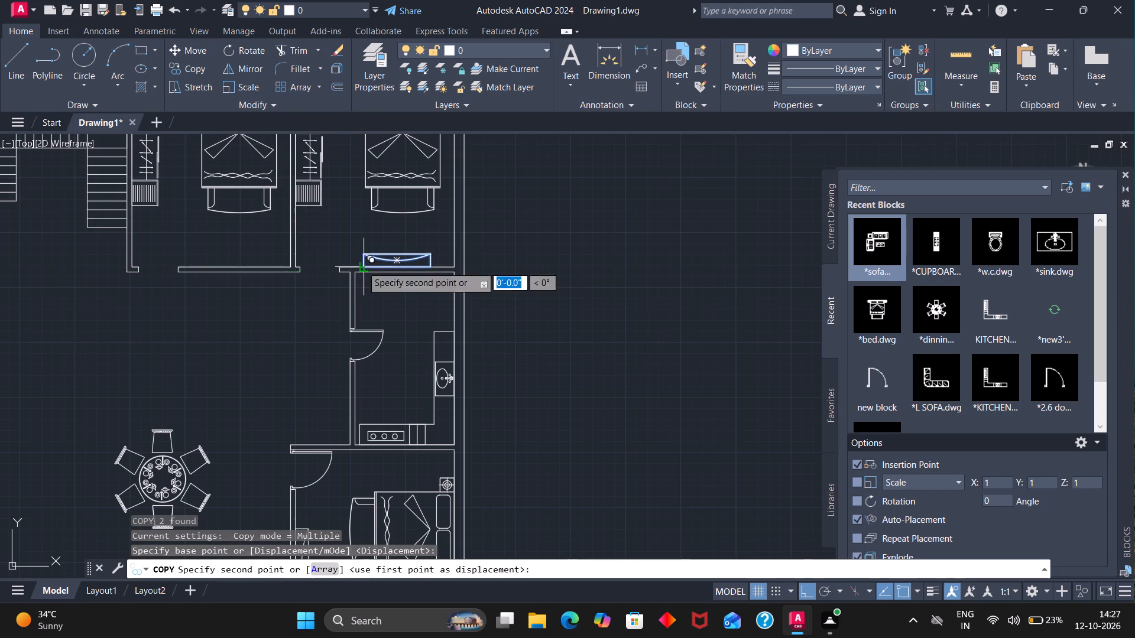
pyautogui.click(216, 267)
pyautogui.scroll(-2, 143, 265)
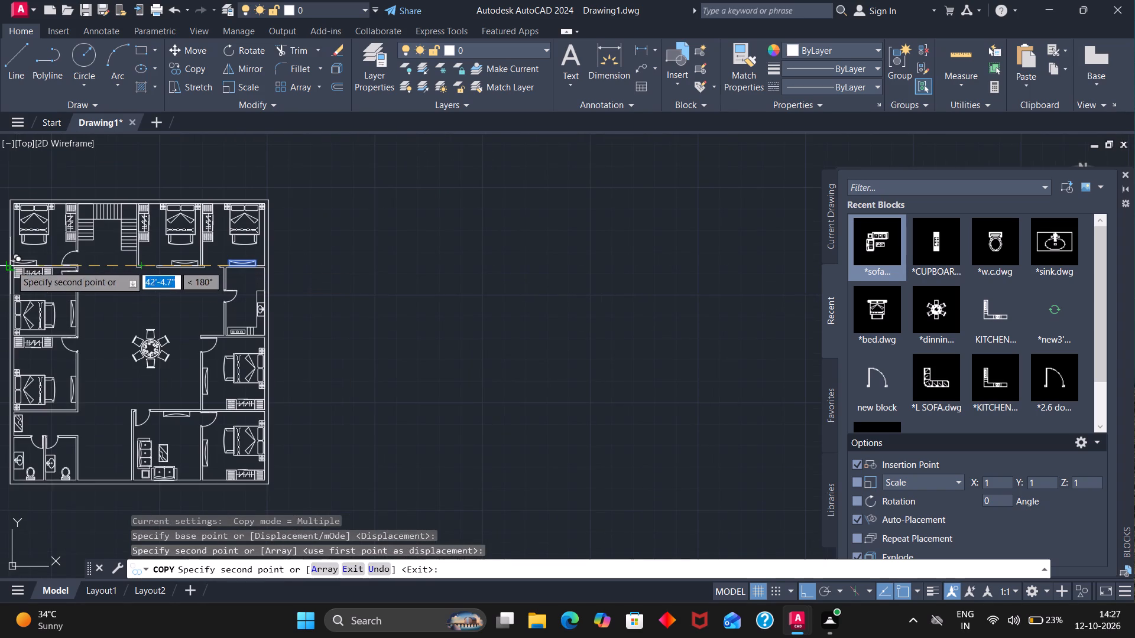
pyautogui.scroll(3, 21, 266)
pyautogui.click(33, 263)
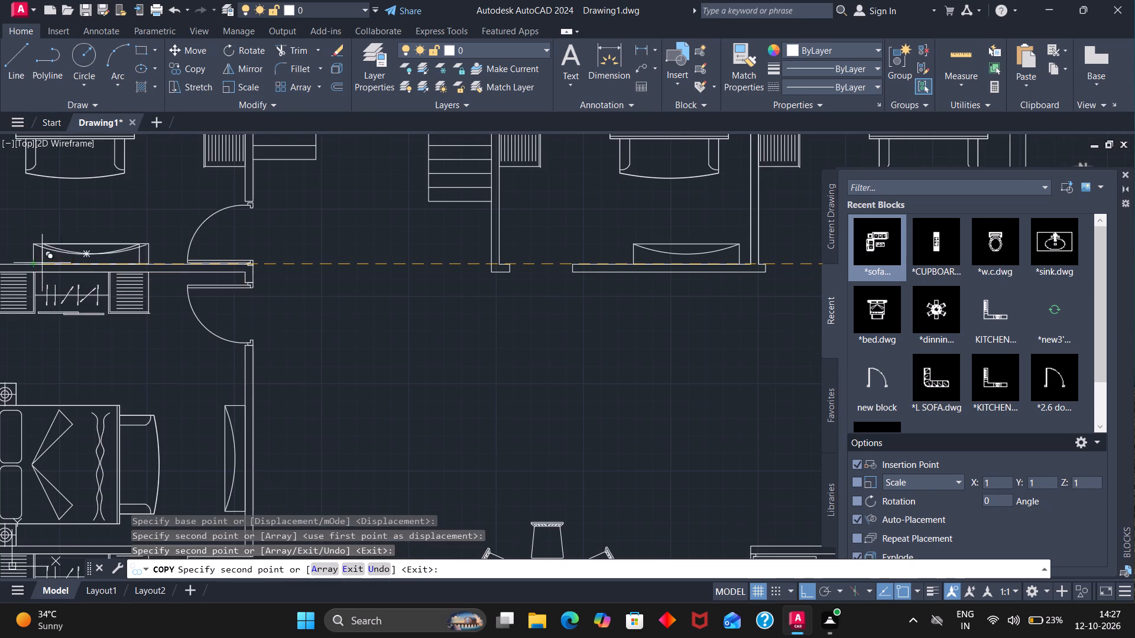
pyautogui.scroll(-2, 166, 310)
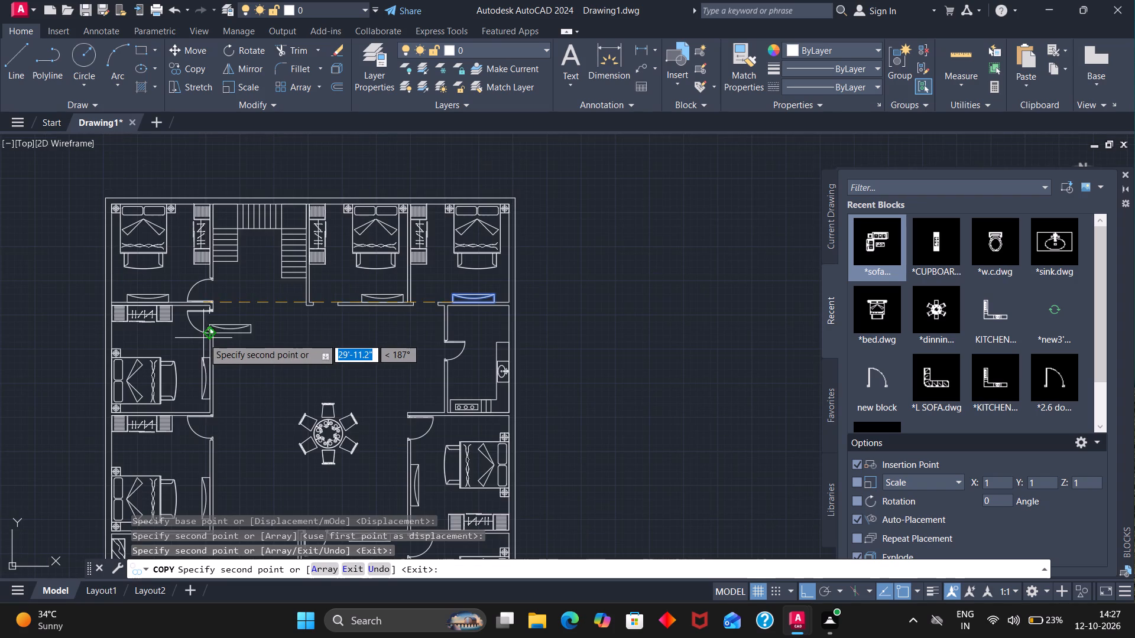
pyautogui.press('Escape')
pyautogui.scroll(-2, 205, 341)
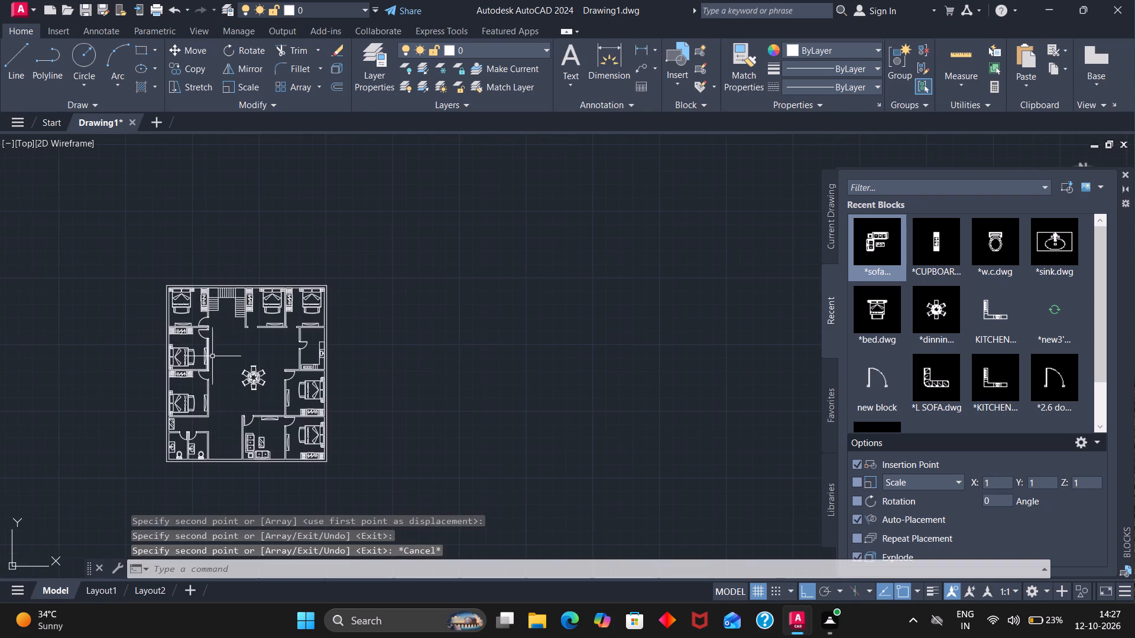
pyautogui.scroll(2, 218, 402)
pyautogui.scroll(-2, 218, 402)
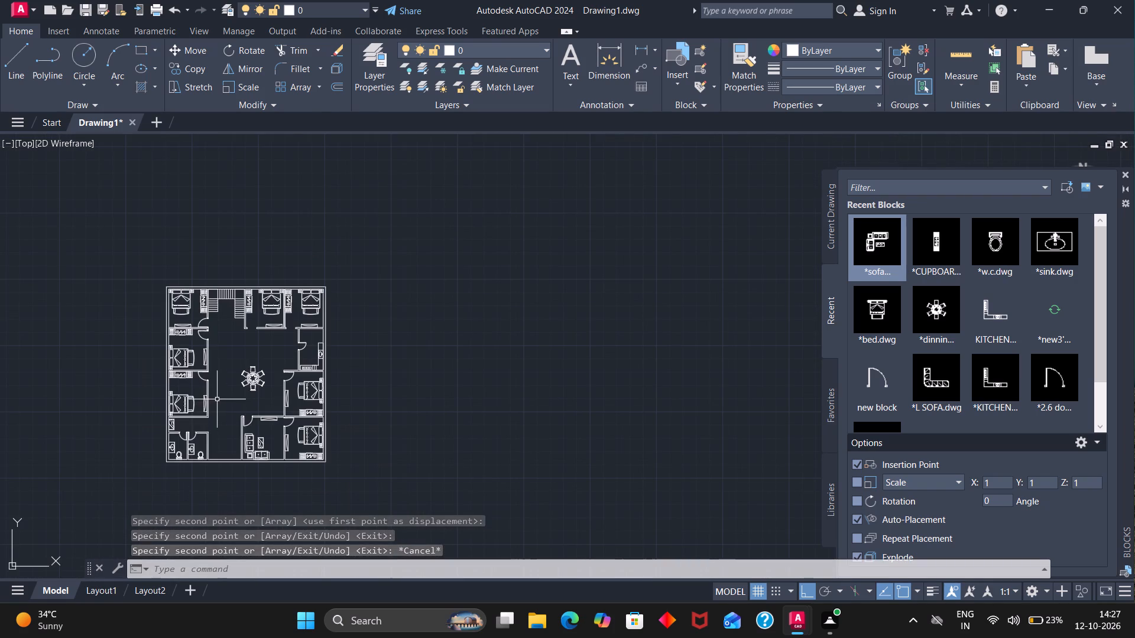
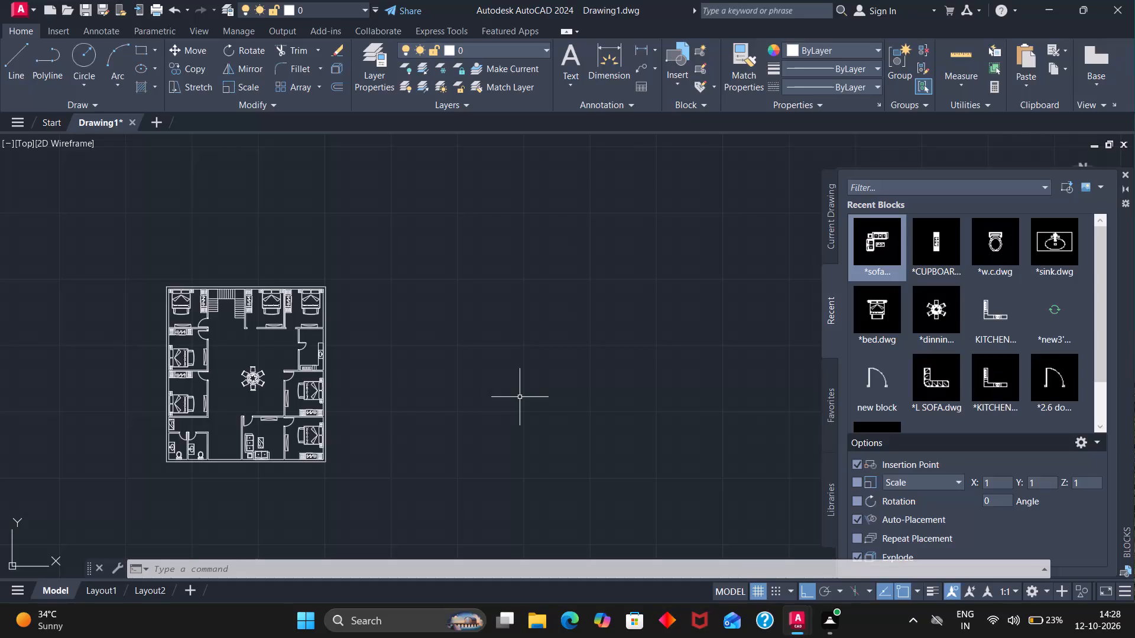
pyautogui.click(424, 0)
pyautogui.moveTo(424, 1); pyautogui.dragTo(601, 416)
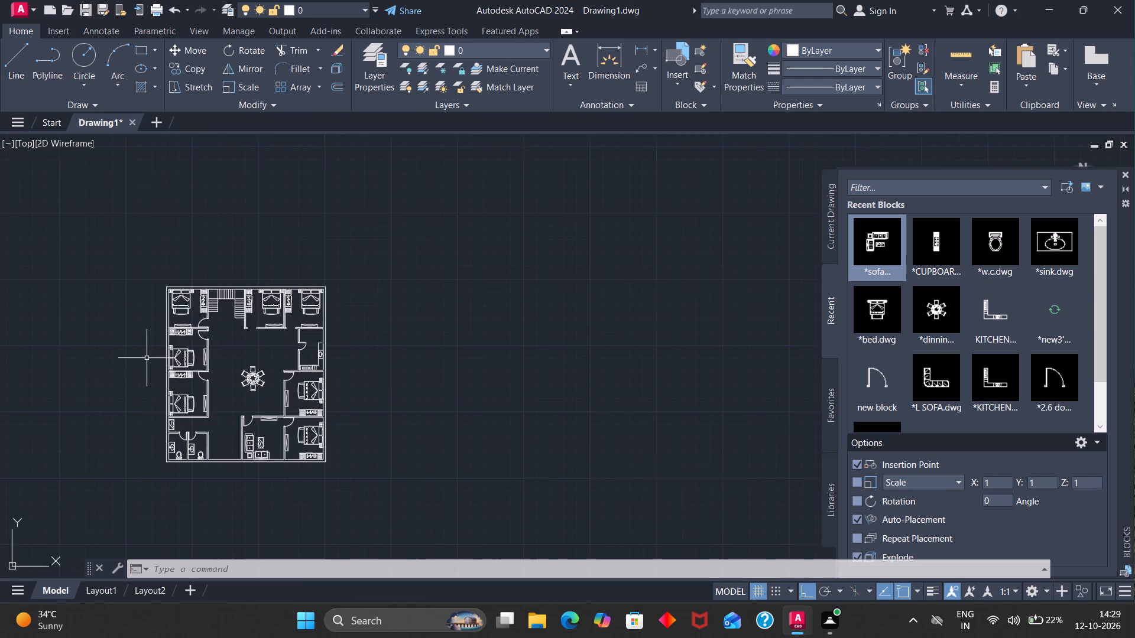
# Add a multiline text label reading BED ROOM below the bed in the plan's top-left bedroom.
pyautogui.scroll(2, 147, 358)
pyautogui.scroll(-2, 145, 360)
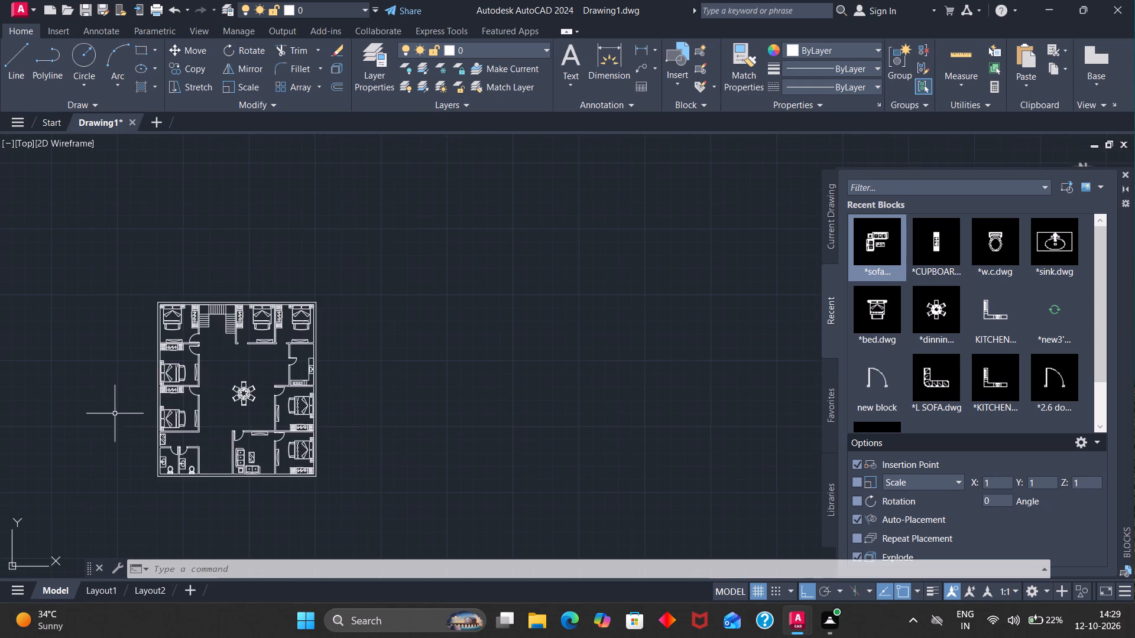
pyautogui.scroll(1, 107, 429)
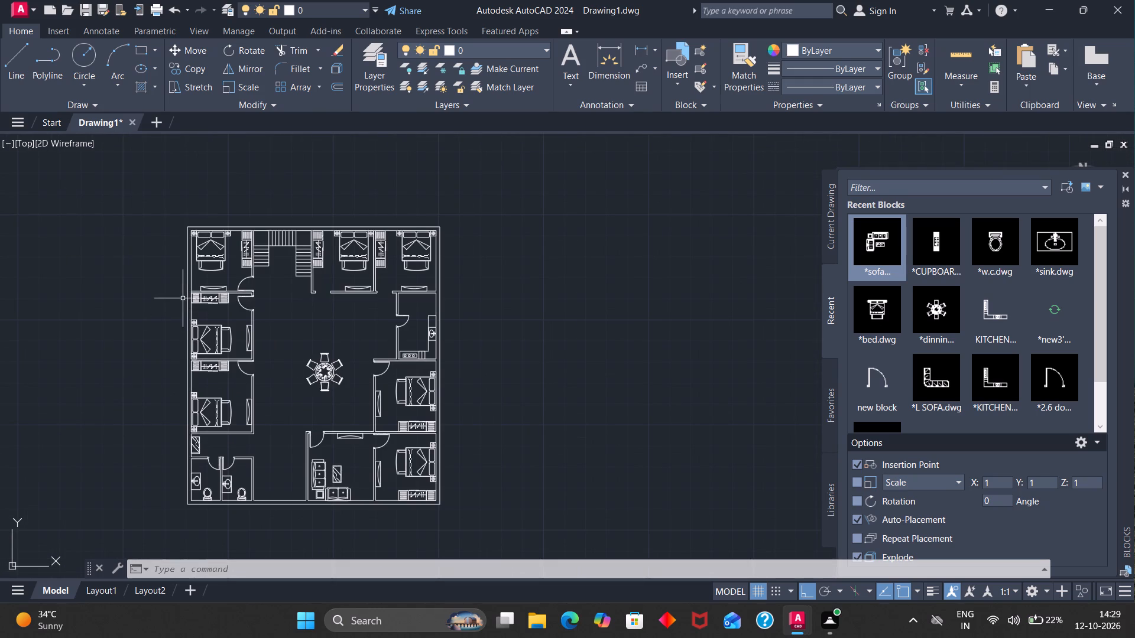
pyautogui.click(578, 54)
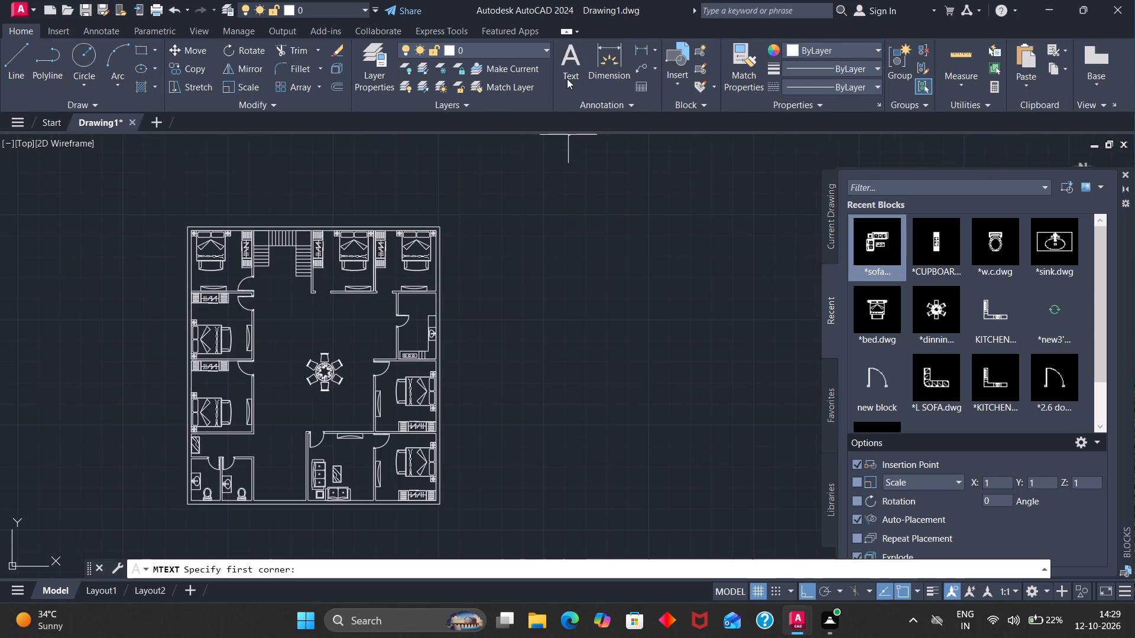
pyautogui.click(567, 79)
pyautogui.click(583, 109)
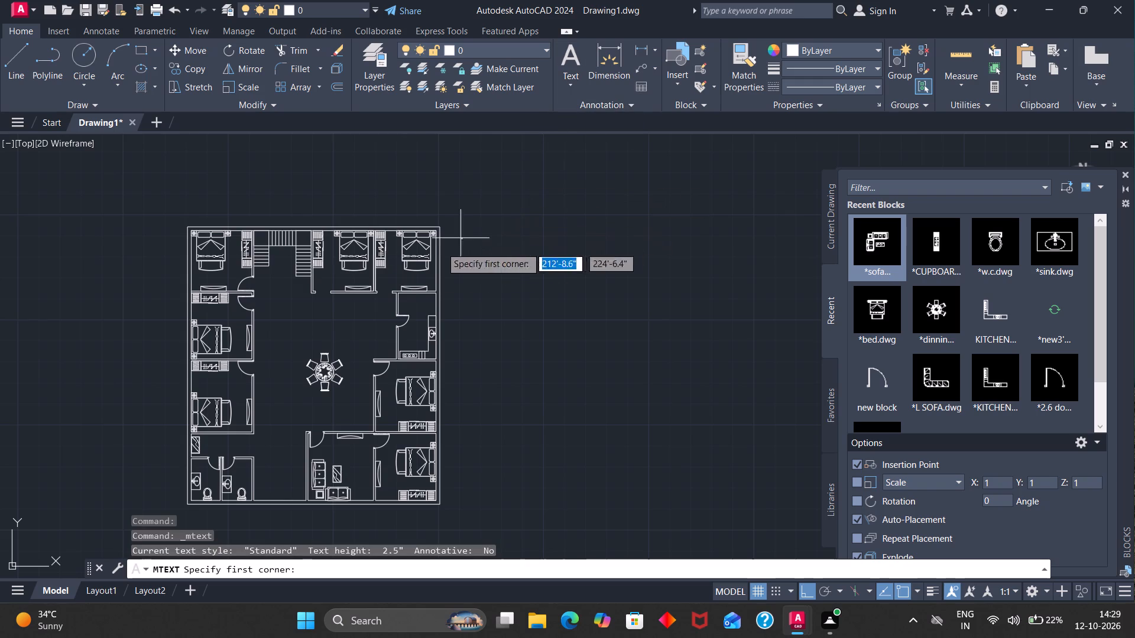
pyautogui.scroll(4, 207, 285)
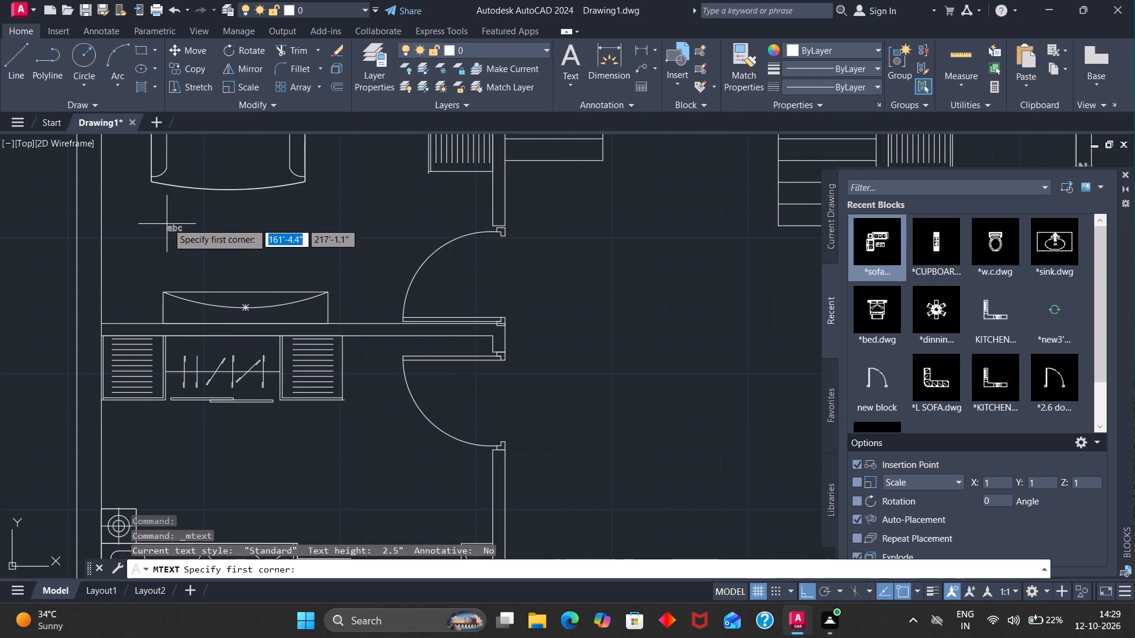
pyautogui.click(167, 222)
pyautogui.click(347, 255)
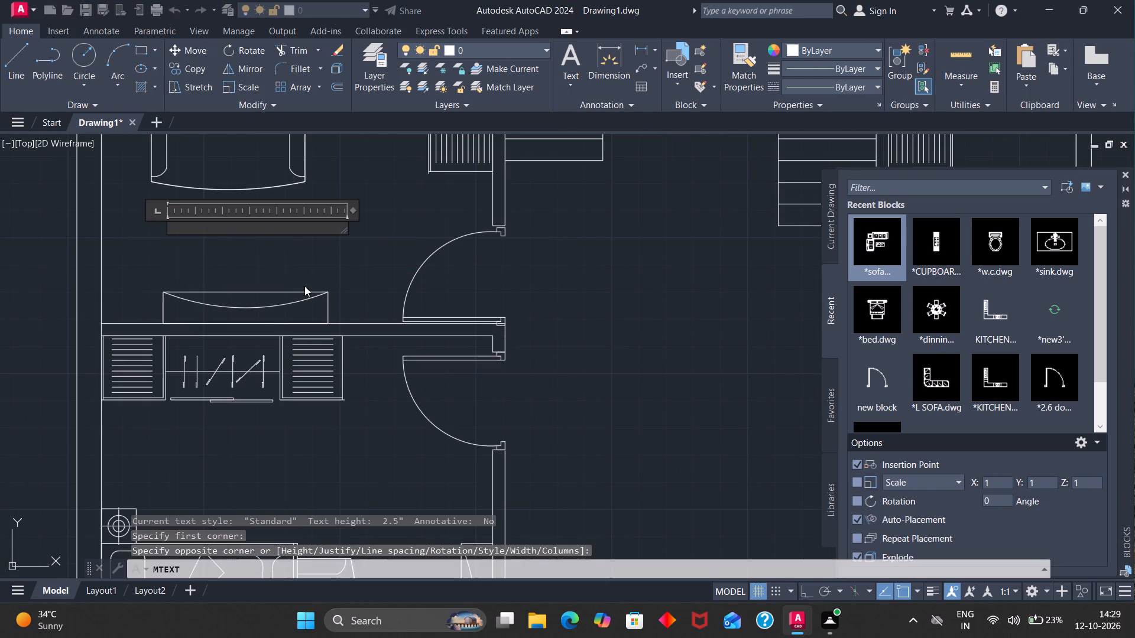
pyautogui.write('BED')
pyautogui.write('ROOM')
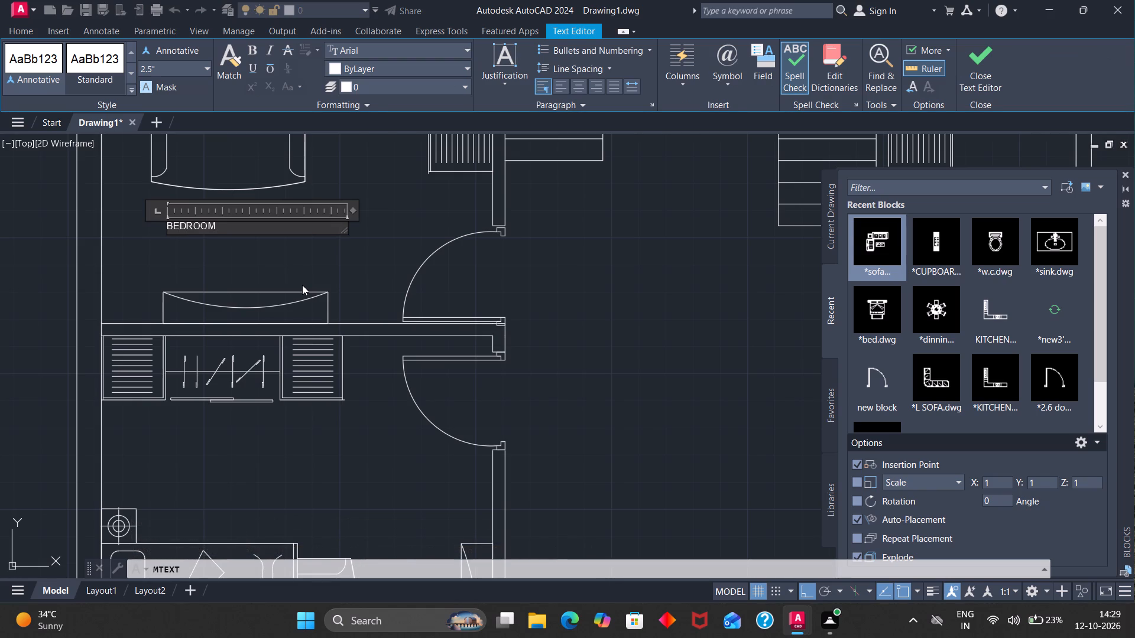
pyautogui.click(184, 225)
pyautogui.press('space')
pyautogui.moveTo(229, 226); pyautogui.dragTo(138, 226)
pyautogui.rightClick(144, 226)
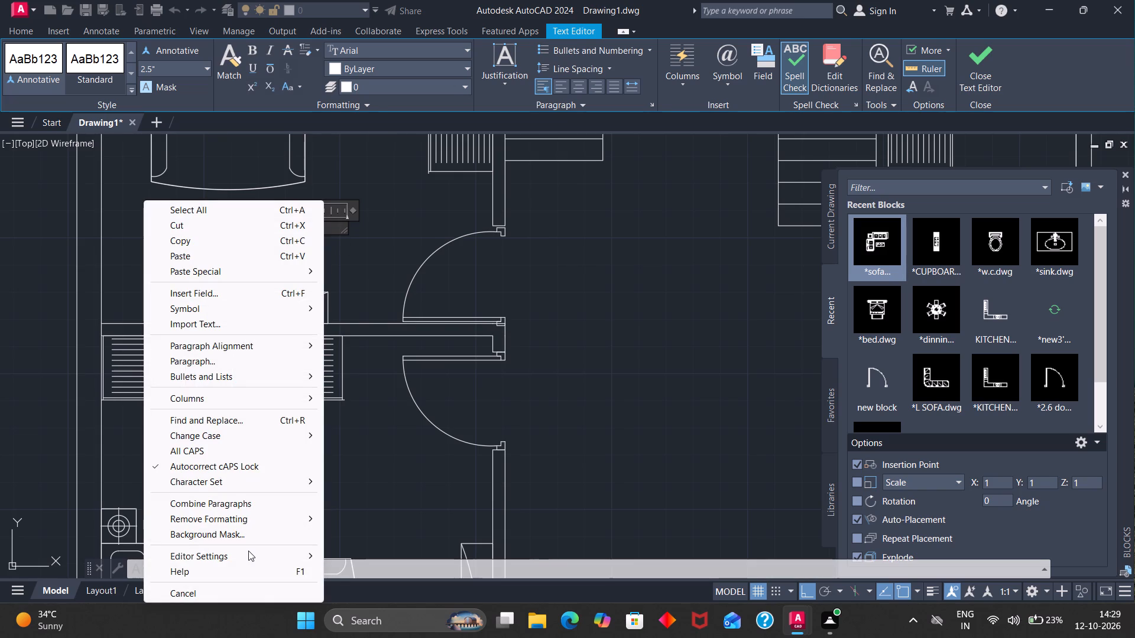
pyautogui.press('Escape')
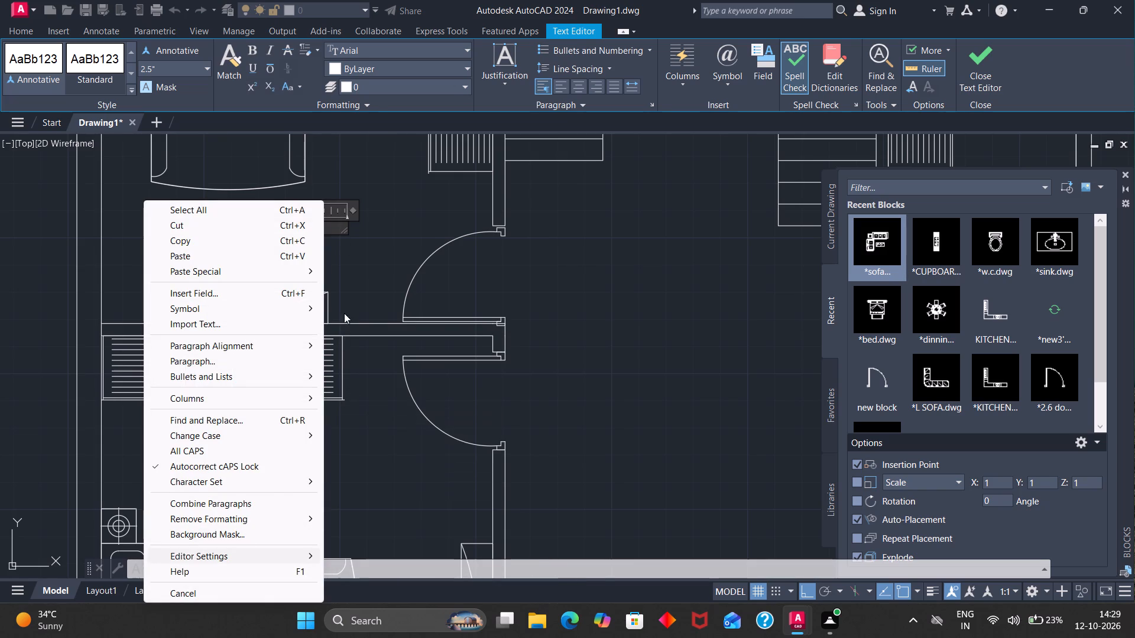
pyautogui.click(348, 303)
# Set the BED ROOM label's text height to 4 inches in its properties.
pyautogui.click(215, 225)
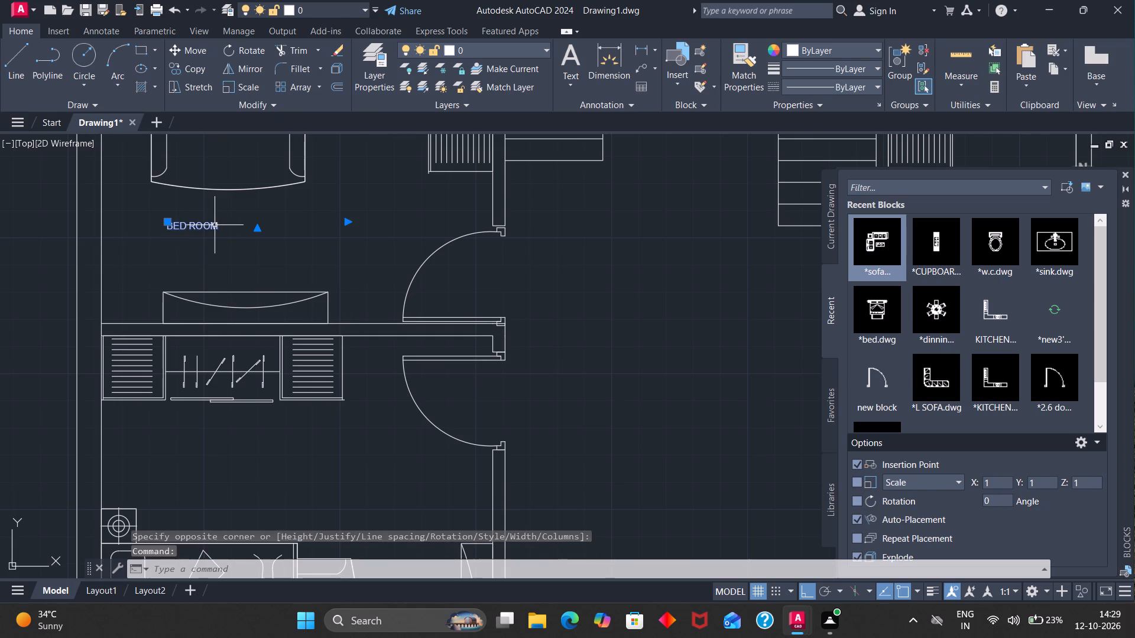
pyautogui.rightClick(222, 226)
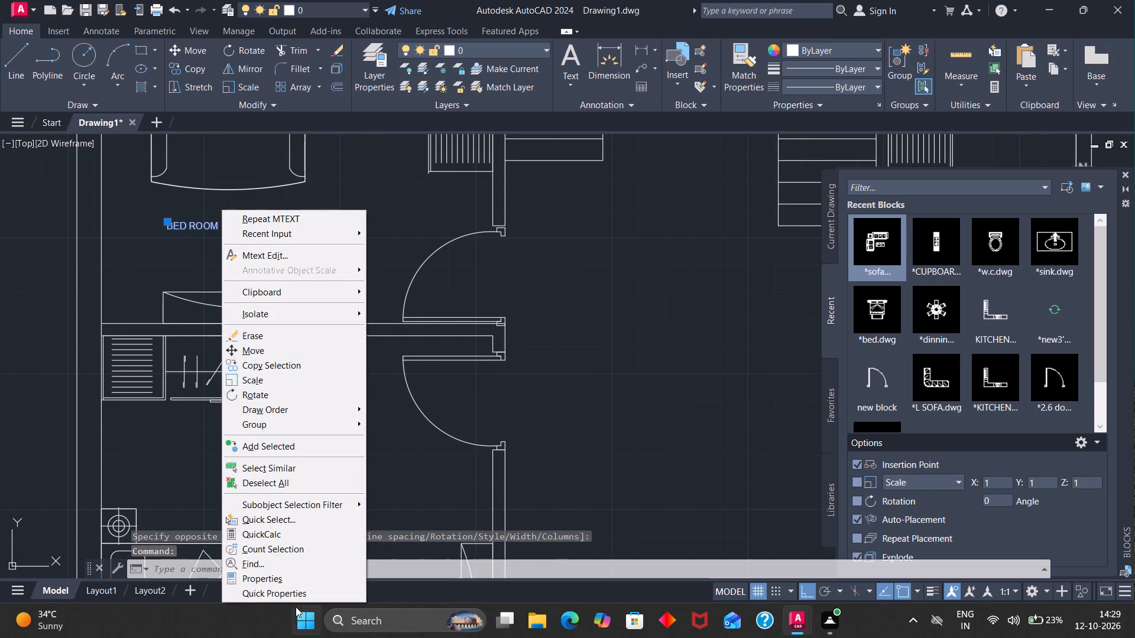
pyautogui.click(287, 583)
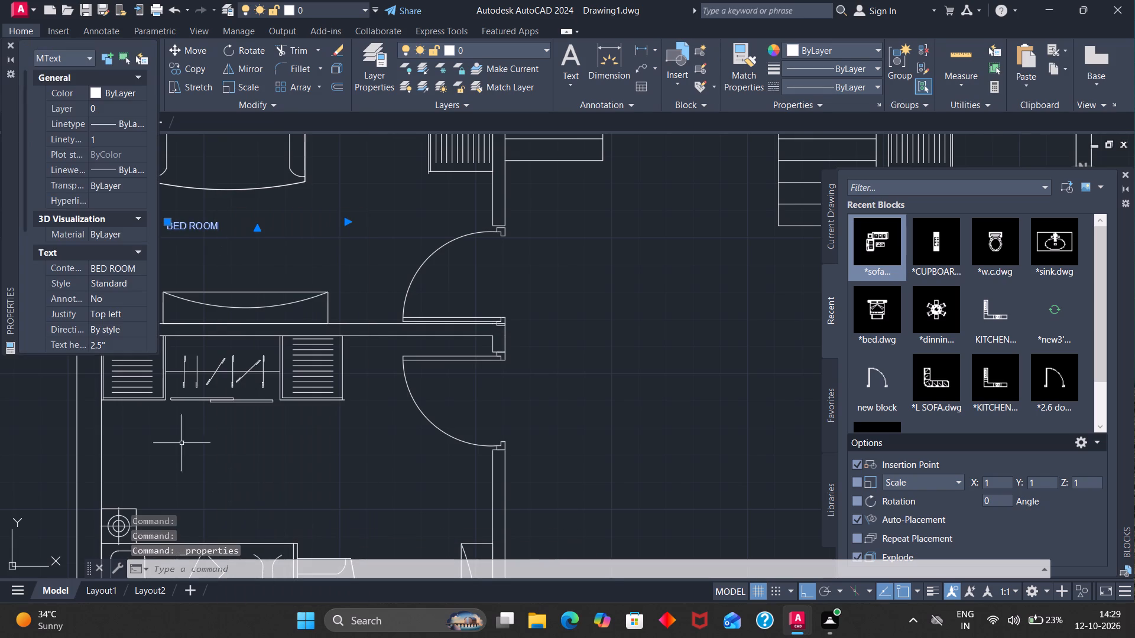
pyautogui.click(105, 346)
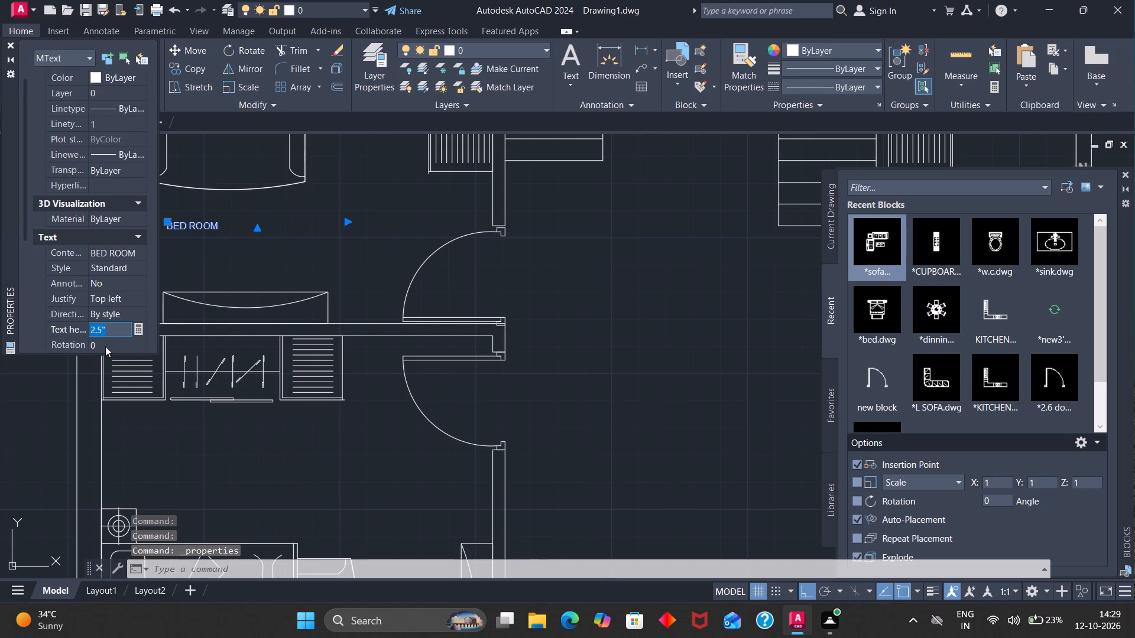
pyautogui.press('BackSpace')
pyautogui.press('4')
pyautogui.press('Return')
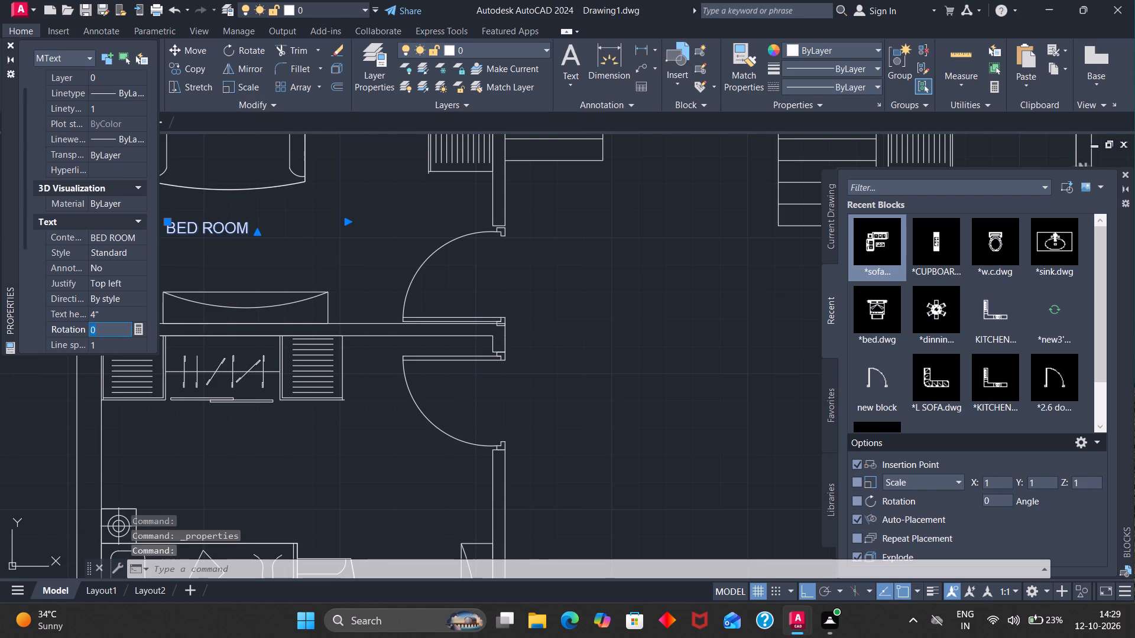
# Set the BED ROOM label's text height to 4.5 inches and close its properties.
pyautogui.click(112, 321)
pyautogui.click(113, 311)
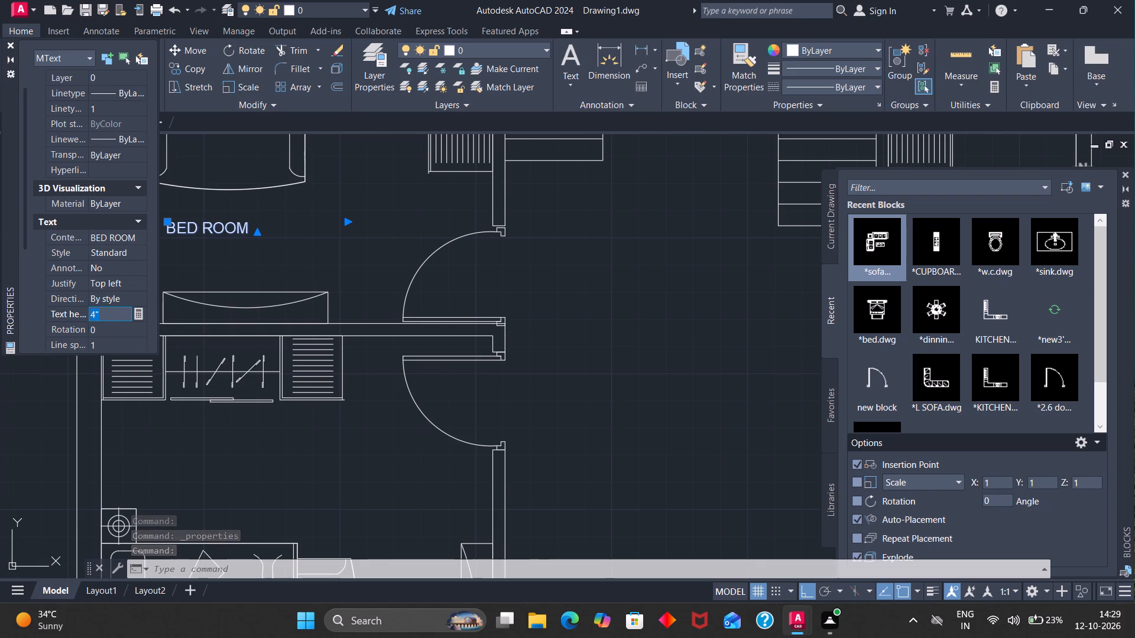
pyautogui.press('BackSpace')
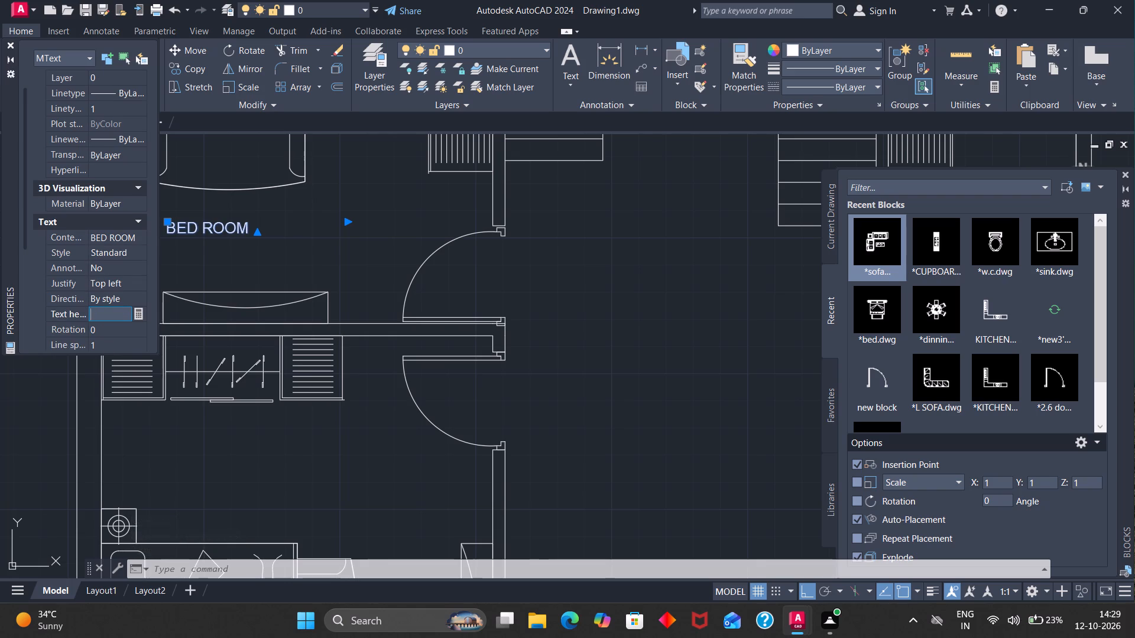
pyautogui.write('4.5')
pyautogui.press('Return')
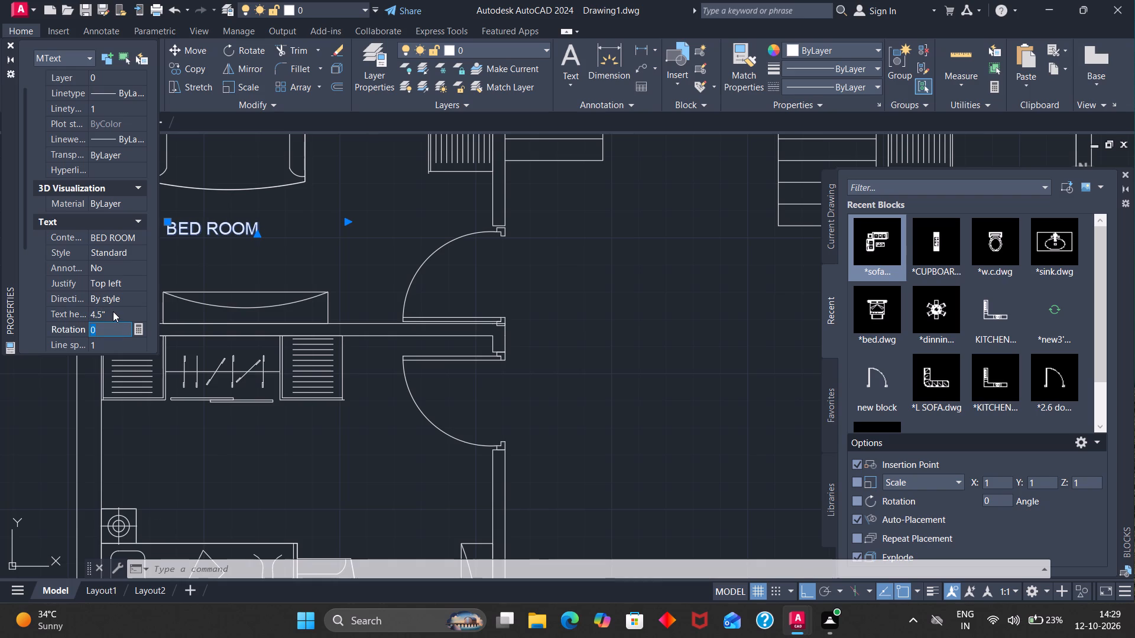
pyautogui.press('Escape')
pyautogui.click(11, 40)
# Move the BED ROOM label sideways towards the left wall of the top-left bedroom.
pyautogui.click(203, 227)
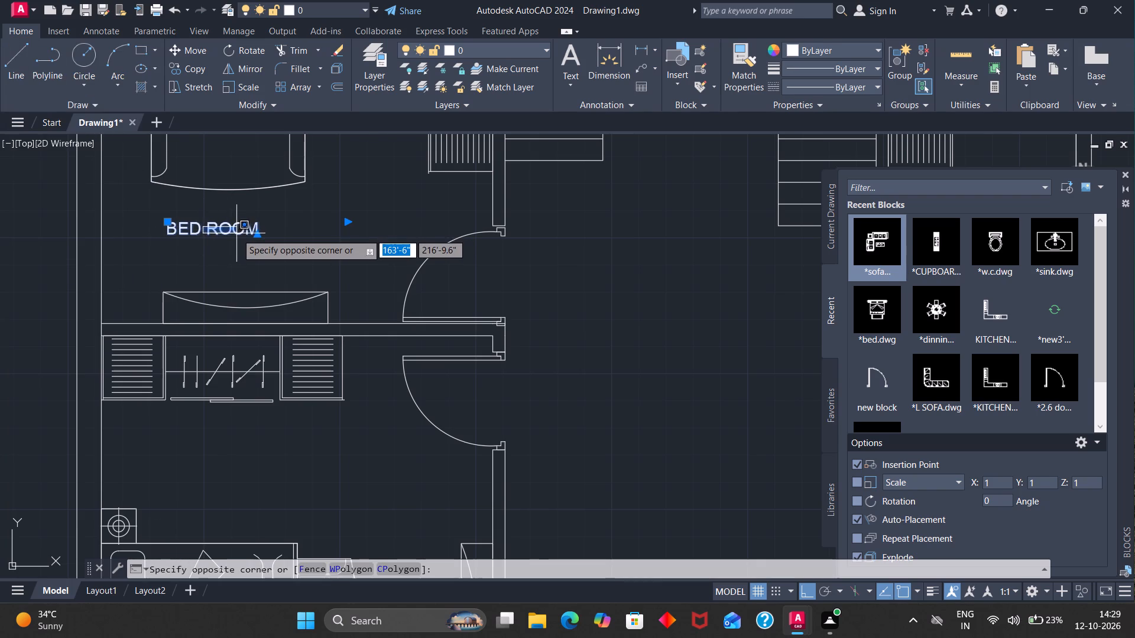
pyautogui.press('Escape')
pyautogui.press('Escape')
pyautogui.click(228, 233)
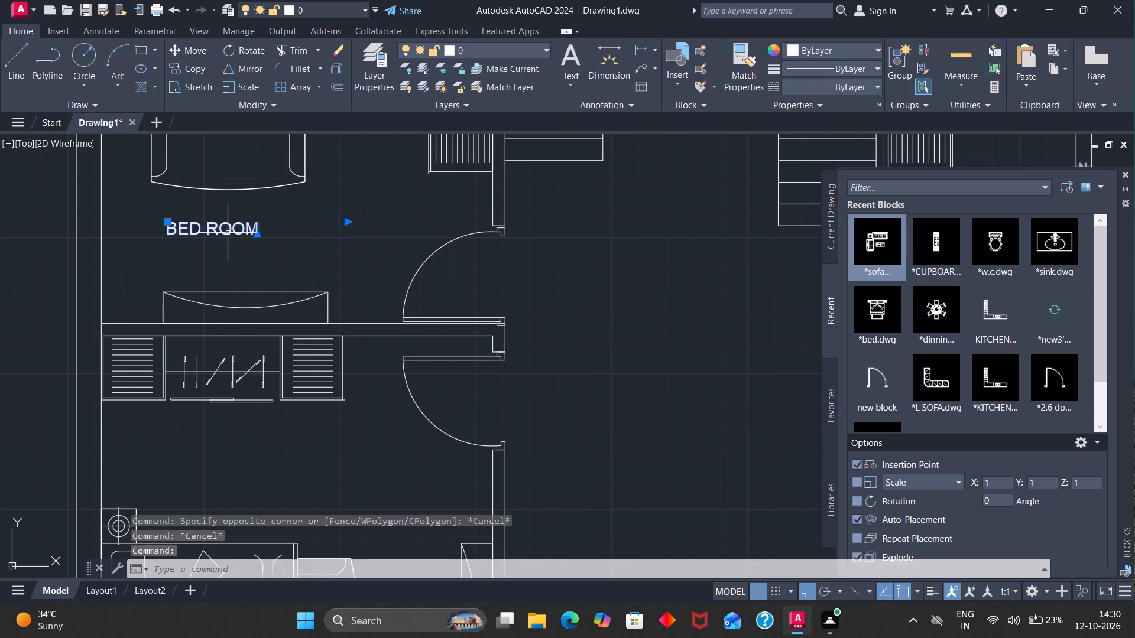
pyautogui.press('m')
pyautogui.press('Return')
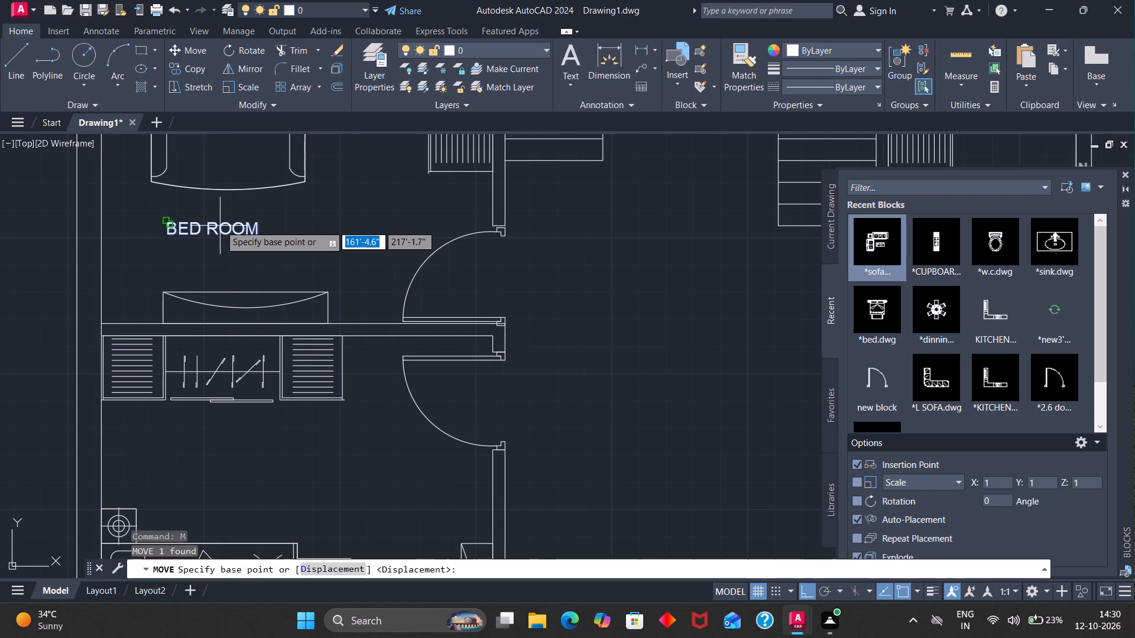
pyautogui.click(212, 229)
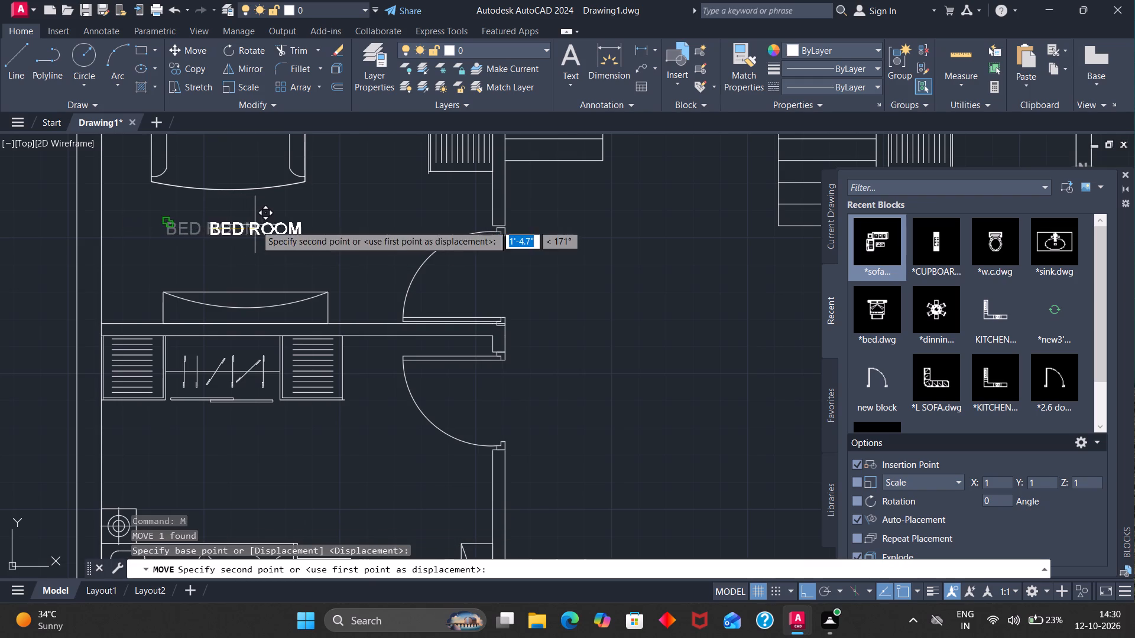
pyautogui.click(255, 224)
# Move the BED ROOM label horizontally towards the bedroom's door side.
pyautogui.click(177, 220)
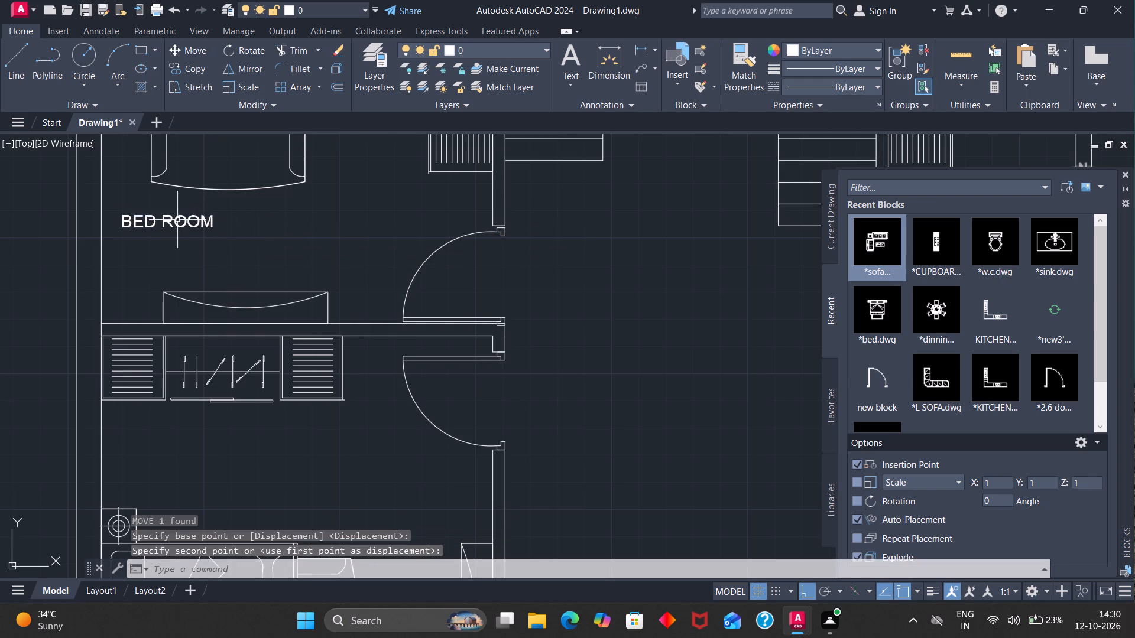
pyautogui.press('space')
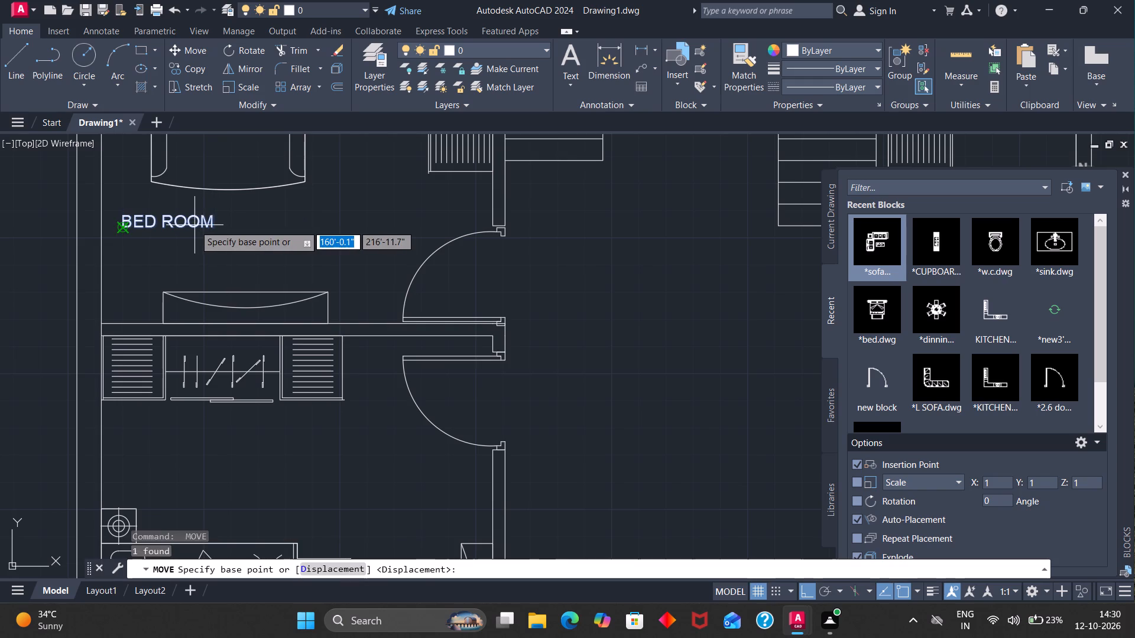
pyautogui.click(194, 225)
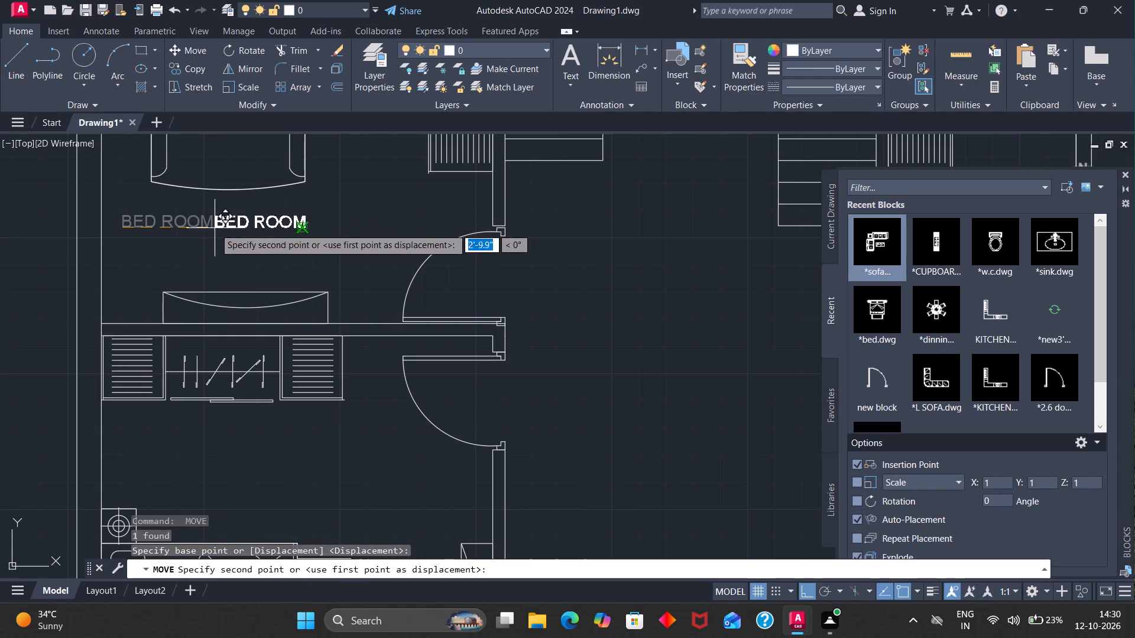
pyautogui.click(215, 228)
# Turn Ortho off and move the BED ROOM label to the open floor just below the bed.
pyautogui.press('F8')
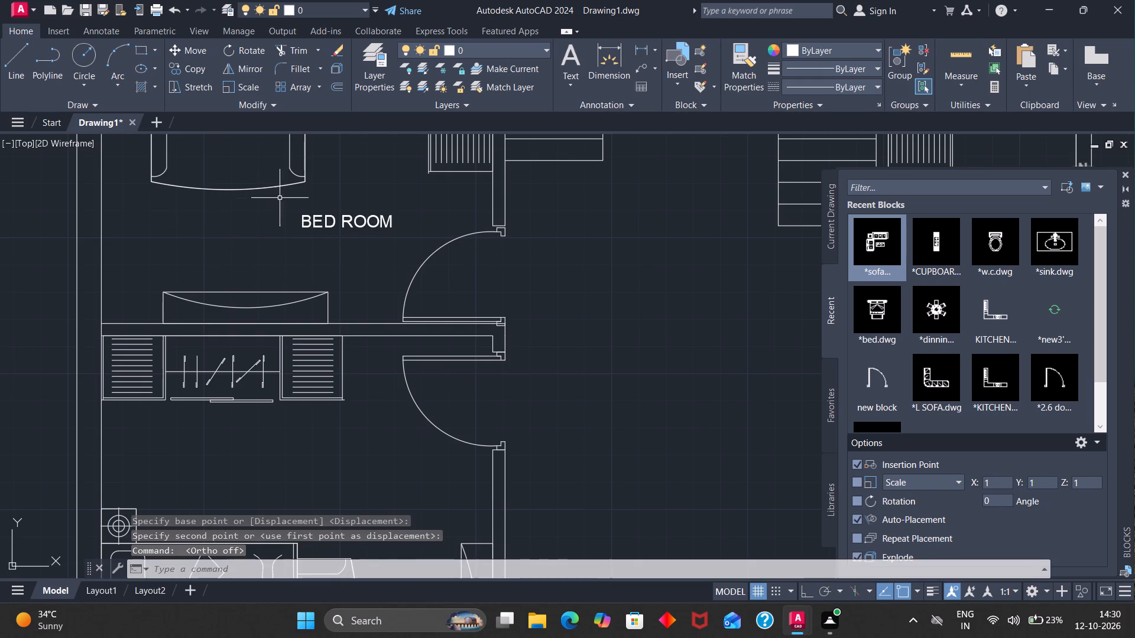
pyautogui.click(319, 218)
pyautogui.press('space')
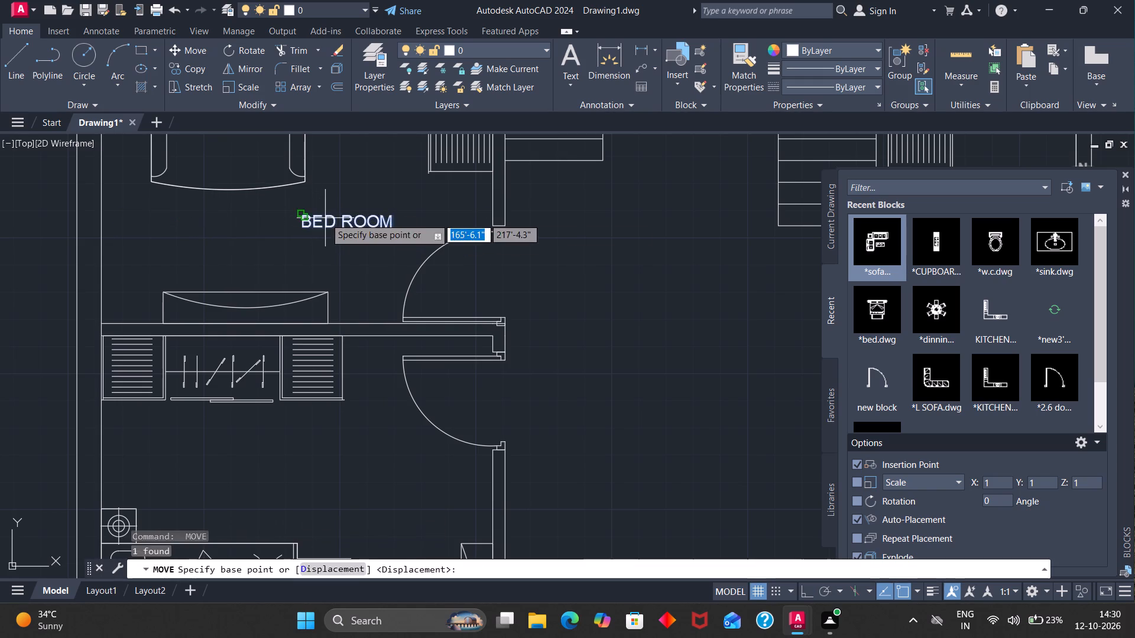
pyautogui.click(325, 218)
pyautogui.click(219, 227)
# Copy the BED ROOM label from the top-left bedroom to the space below the stairs and the other two top-row bedrooms.
pyautogui.scroll(-1, 219, 227)
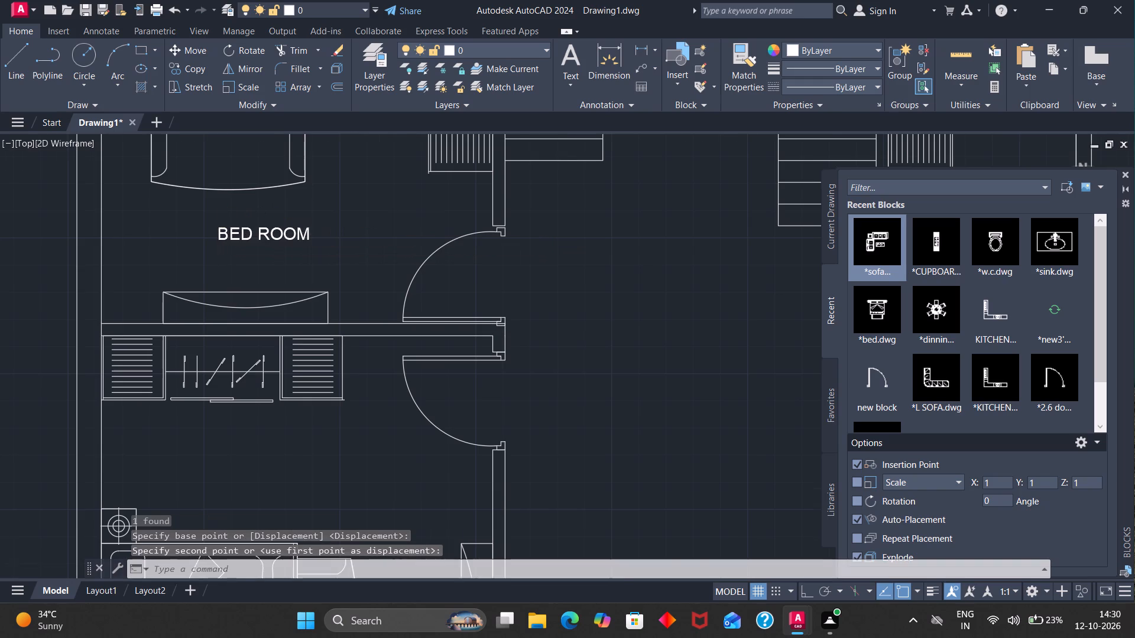
pyautogui.scroll(-1, 249, 223)
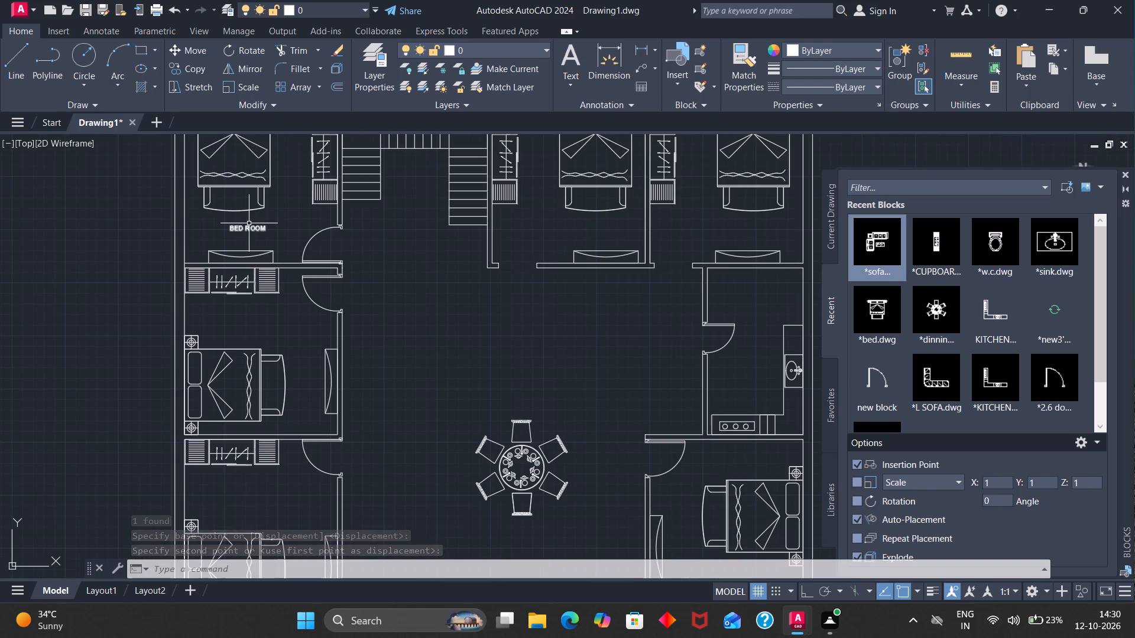
pyautogui.click(245, 233)
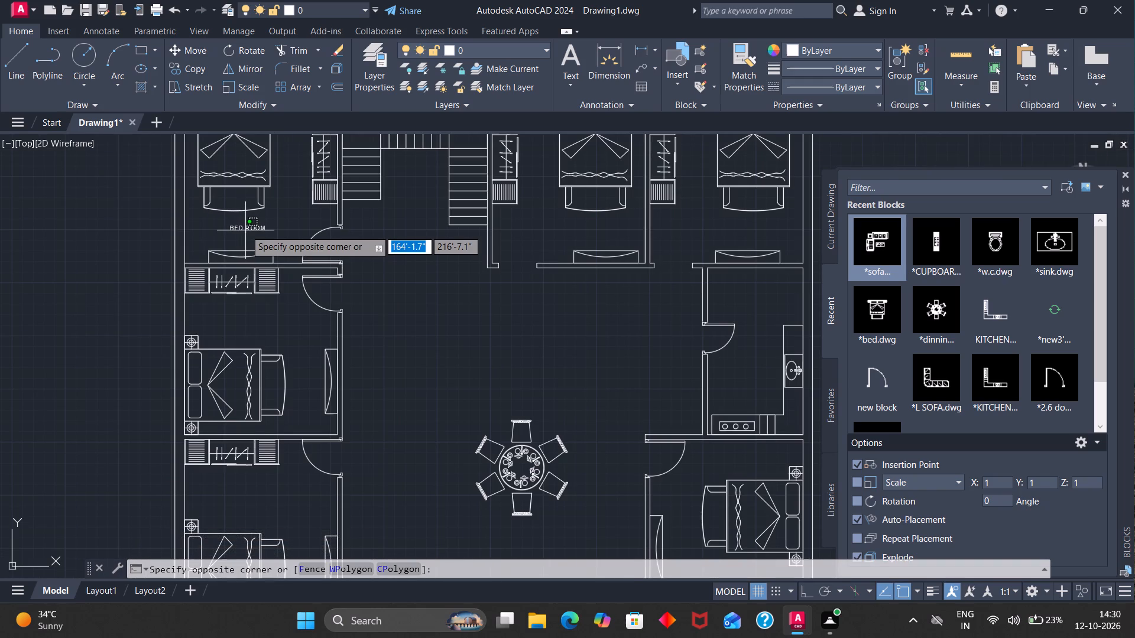
pyautogui.click(246, 227)
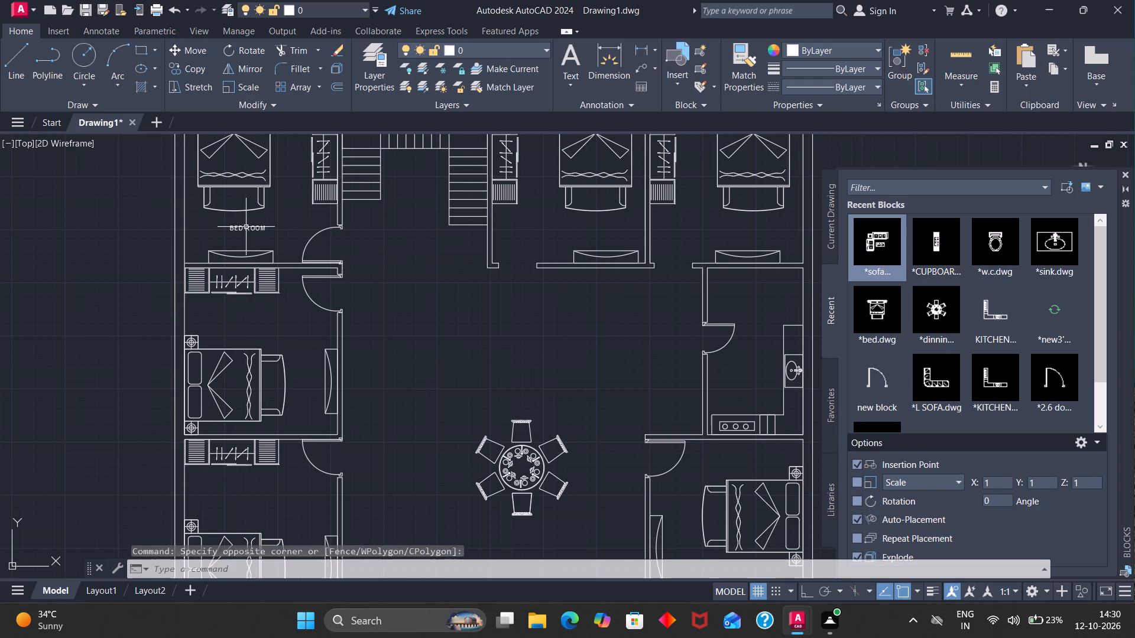
pyautogui.click(247, 228)
pyautogui.write('CO')
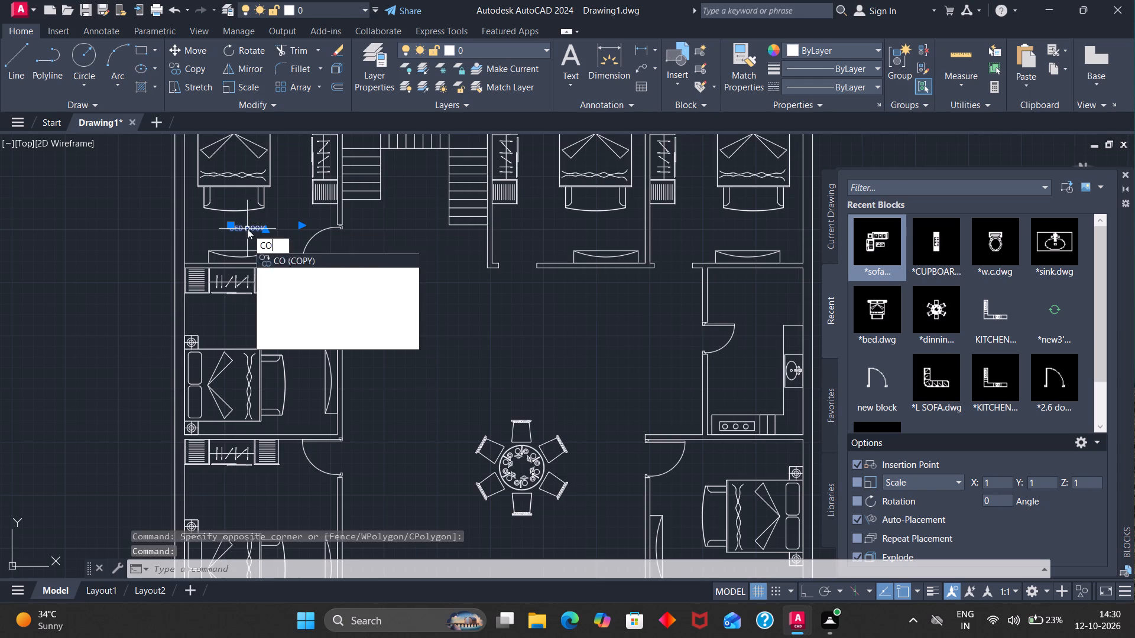
pyautogui.press('Return')
pyautogui.click(247, 229)
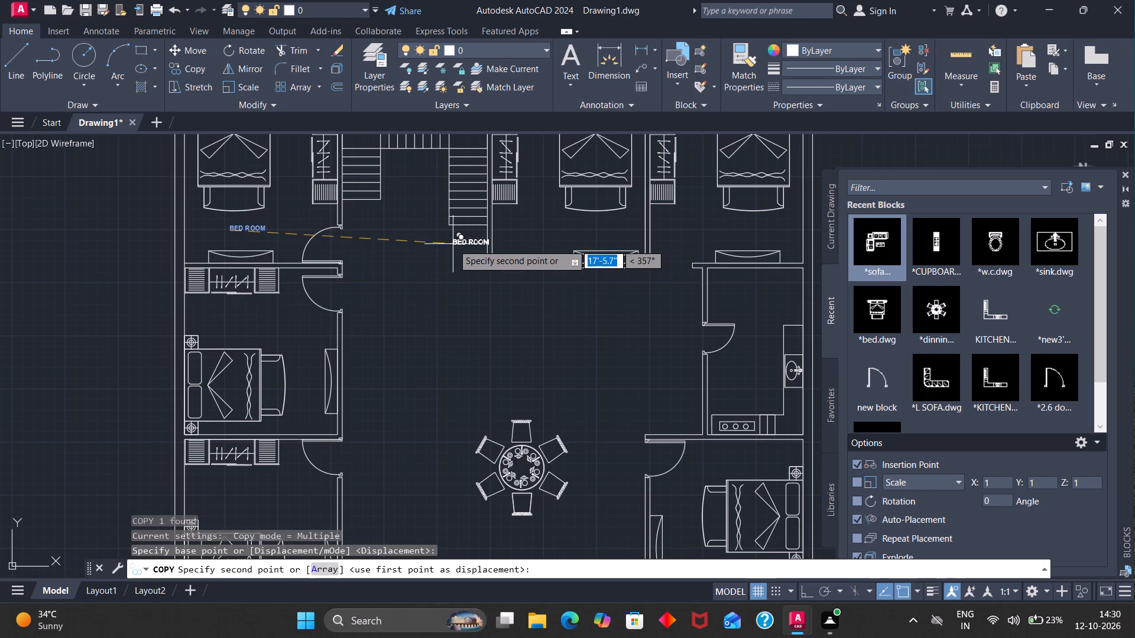
pyautogui.click(451, 239)
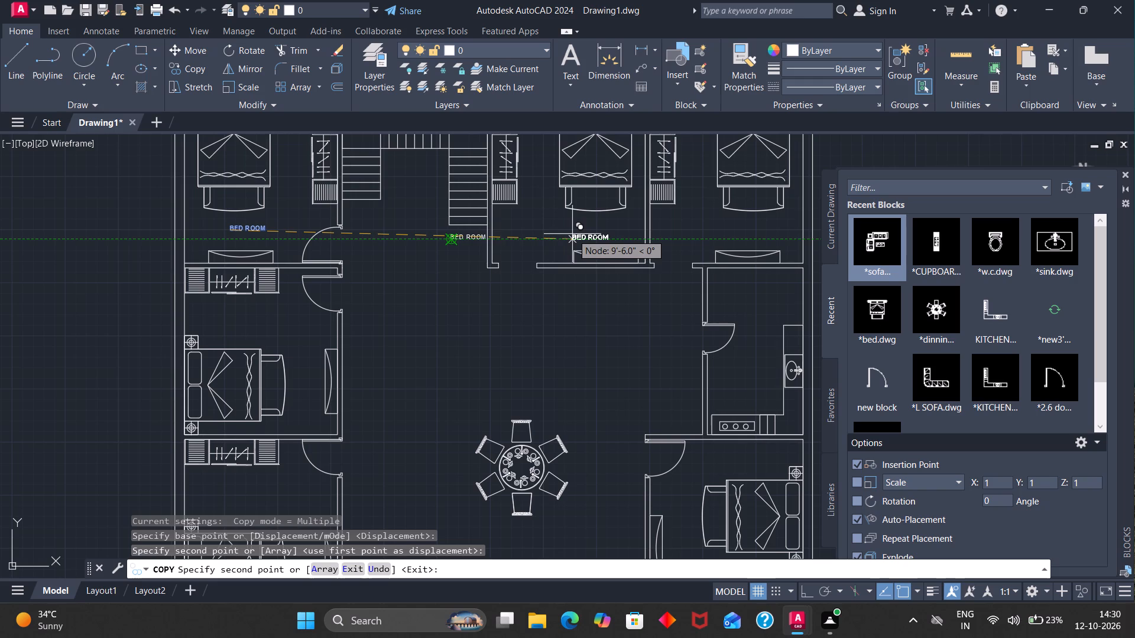
pyautogui.click(573, 233)
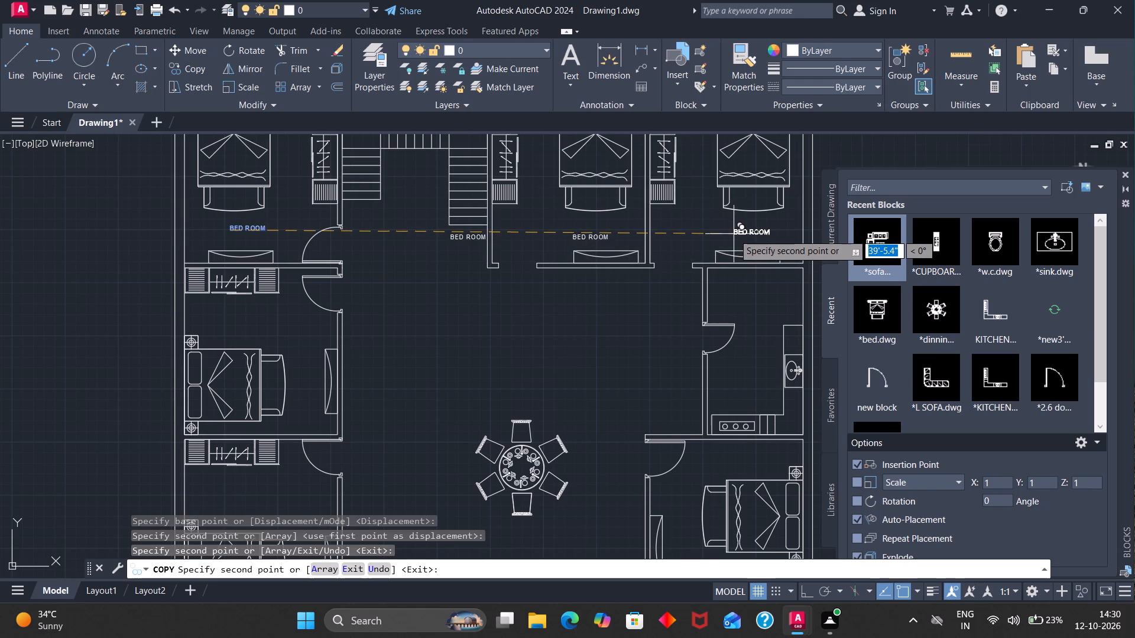
pyautogui.click(734, 234)
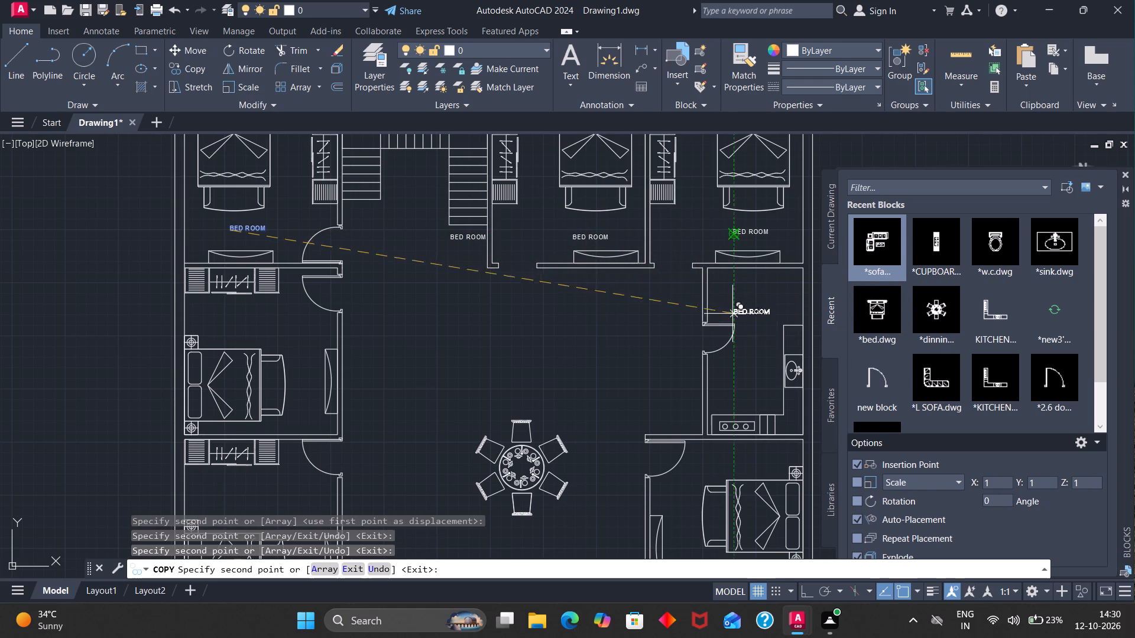
# Place further BED ROOM label copies in the kitchen, below the dining table and in the sofa room.
pyautogui.click(735, 298)
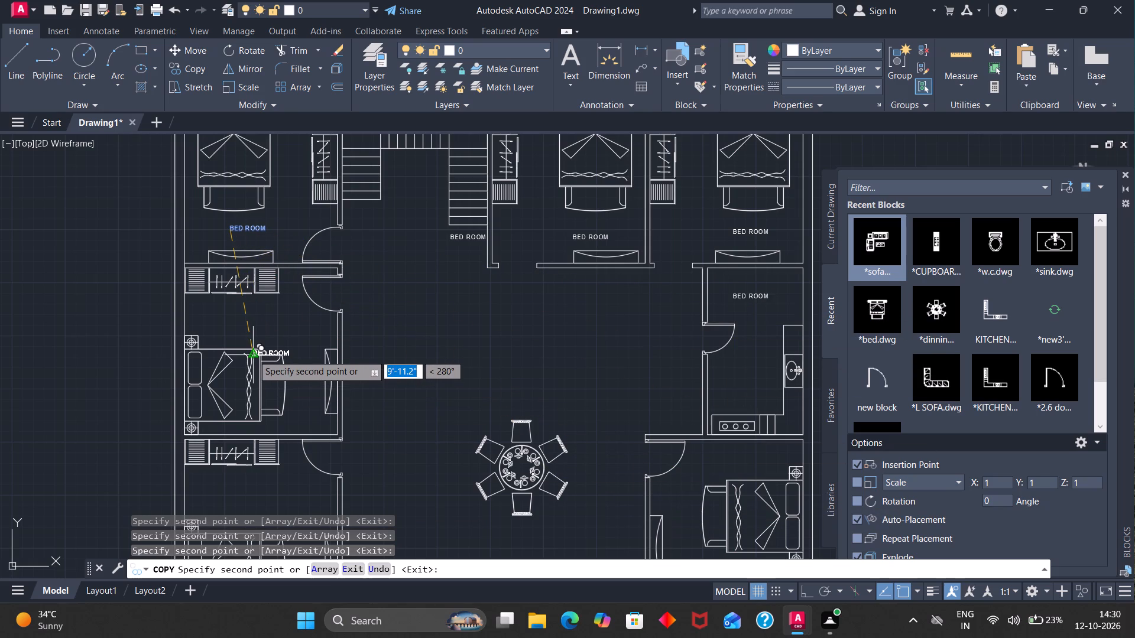
pyautogui.scroll(-2, 396, 483)
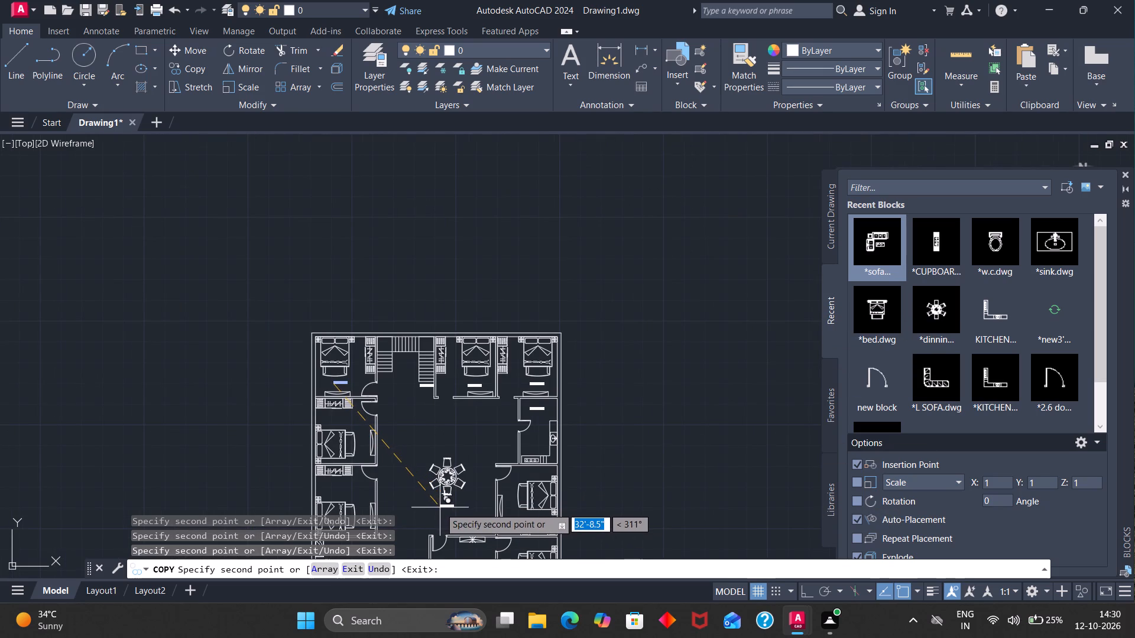
pyautogui.click(440, 507)
pyautogui.scroll(-1, 440, 506)
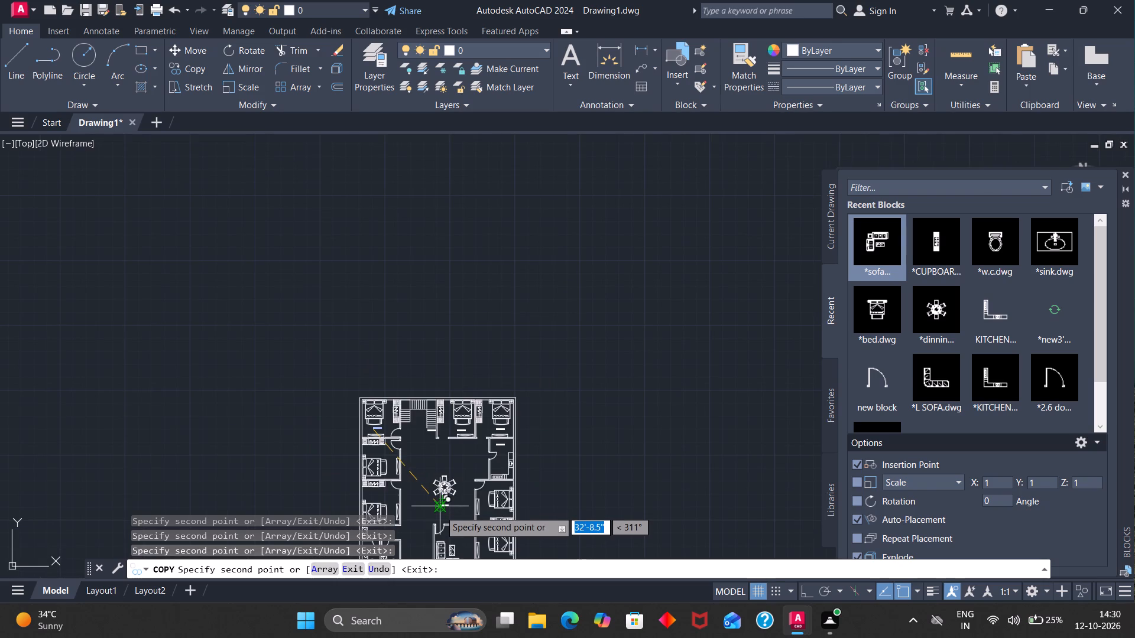
pyautogui.scroll(3, 452, 553)
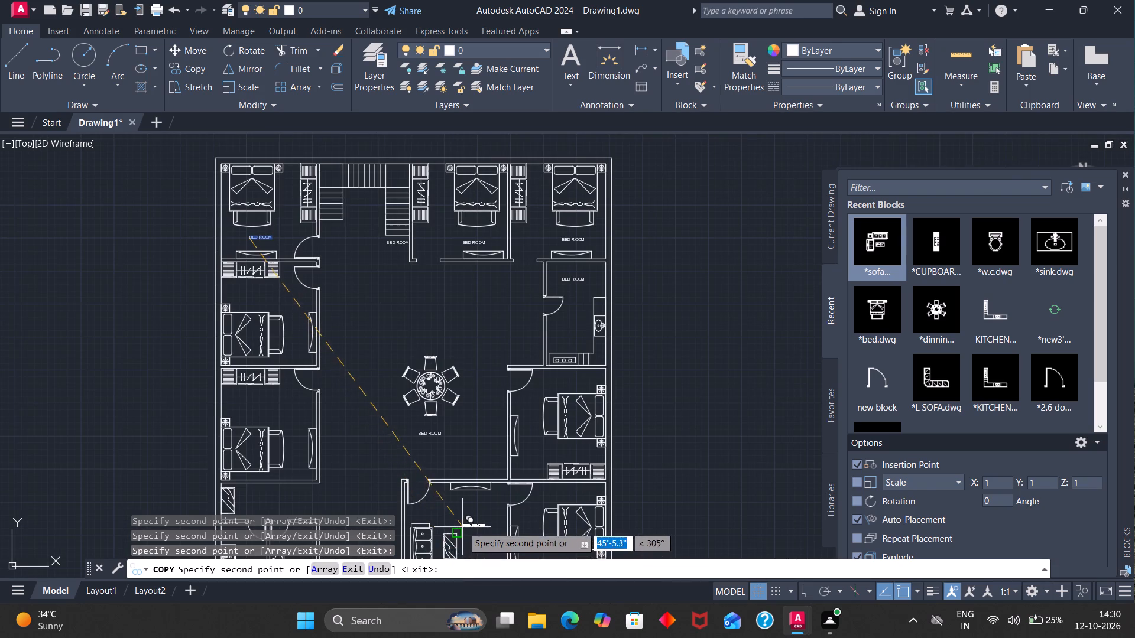
pyautogui.scroll(1, 456, 519)
pyautogui.click(452, 518)
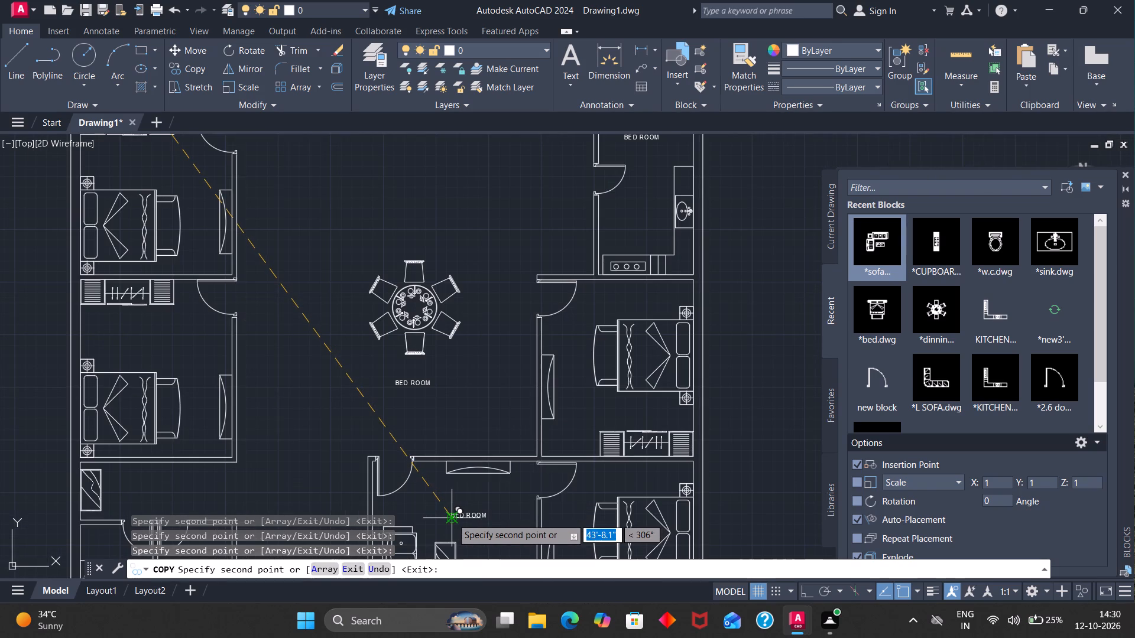
# Place a BED ROOM label copy in each of the two bathrooms at the plan's lower-left corner, above the fixtures.
pyautogui.scroll(-2, 452, 518)
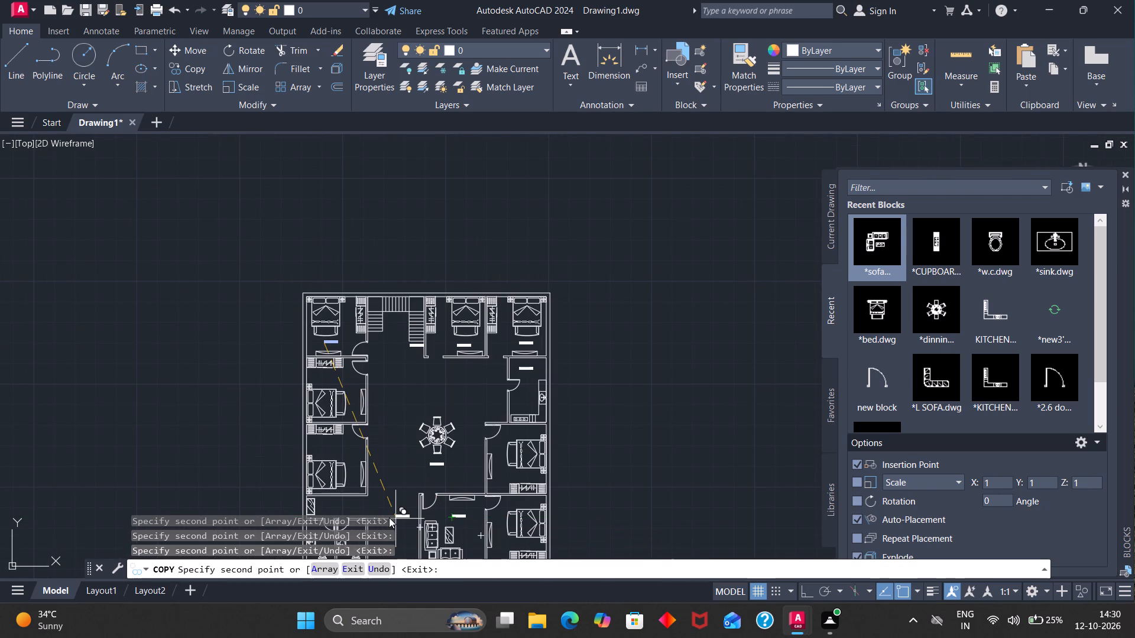
pyautogui.scroll(-2, 377, 521)
pyautogui.scroll(-3, 320, 506)
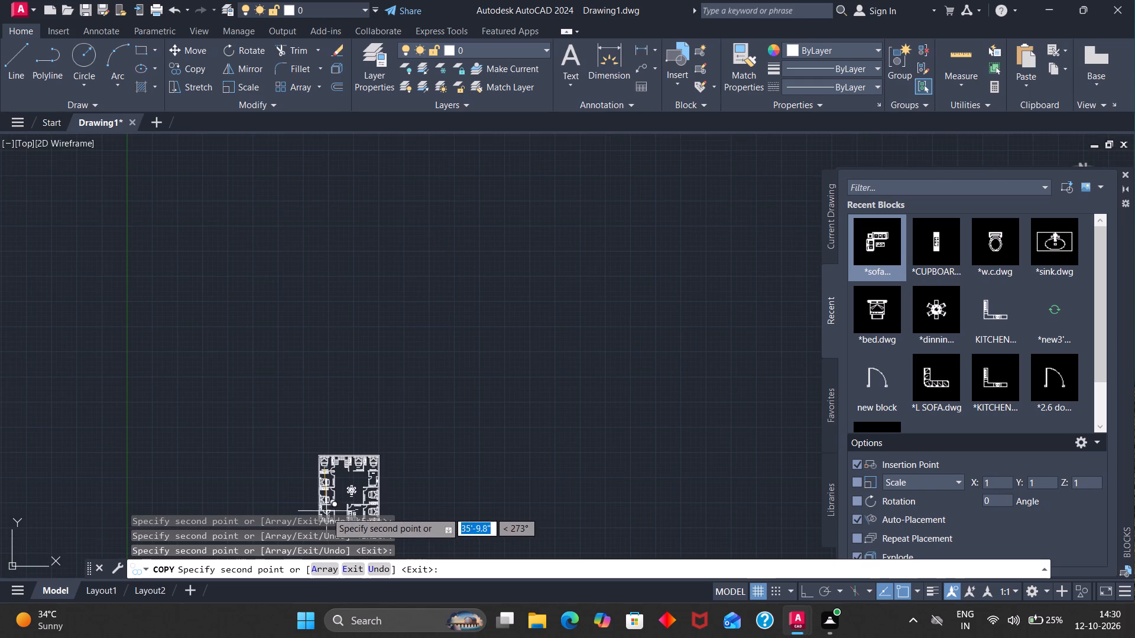
pyautogui.scroll(1, 327, 517)
pyautogui.scroll(-2, 329, 494)
pyautogui.scroll(4, 327, 507)
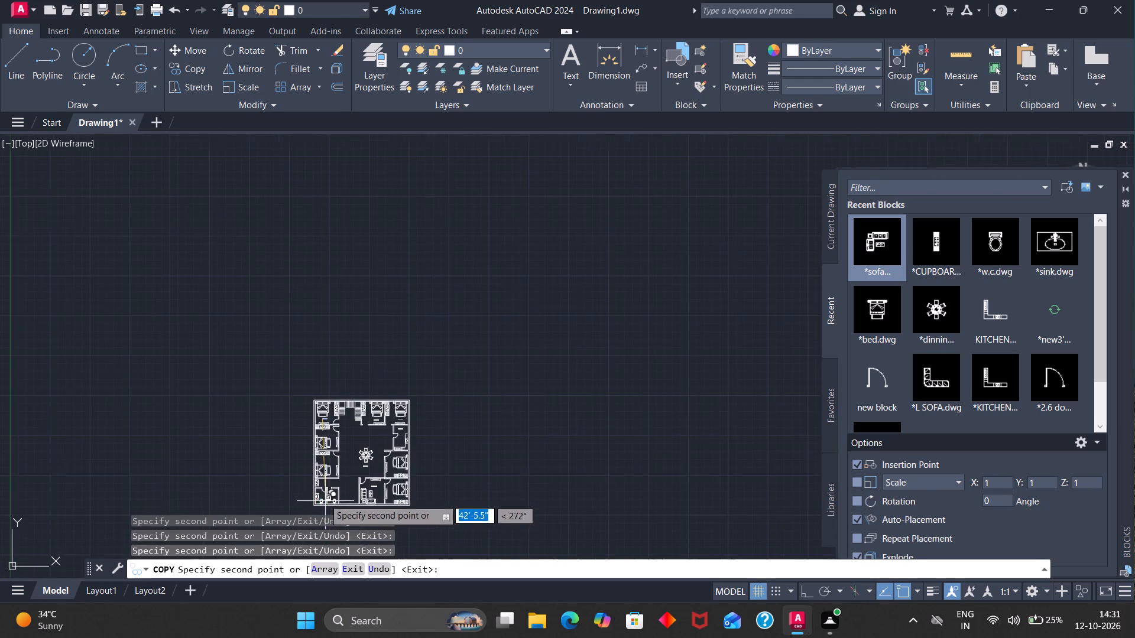
pyautogui.scroll(6, 319, 496)
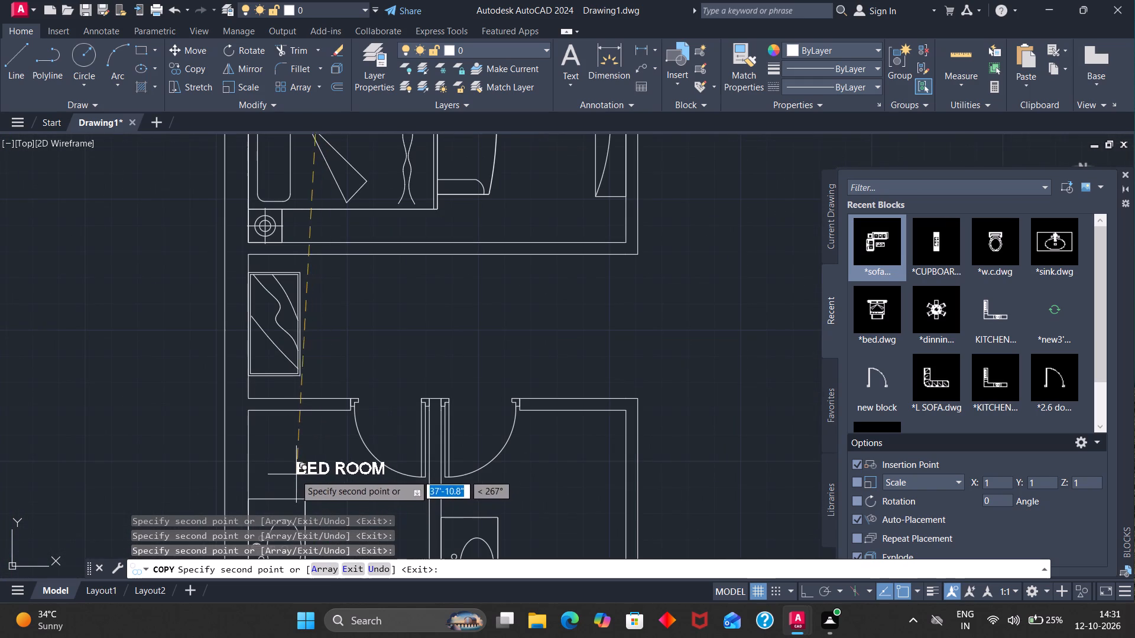
pyautogui.click(270, 459)
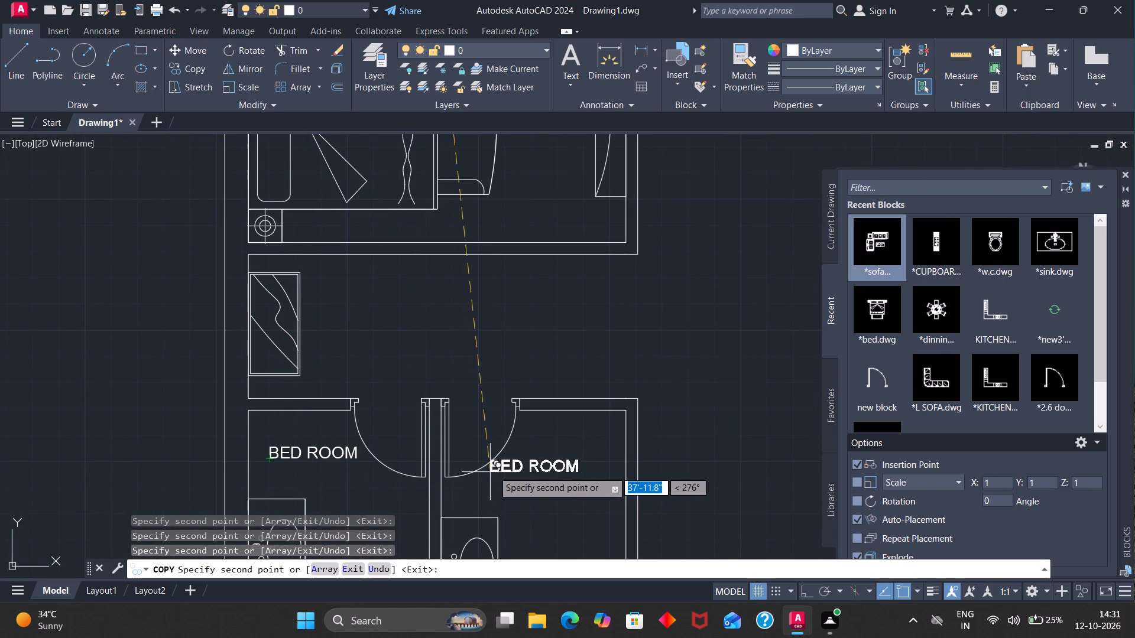
pyautogui.click(524, 460)
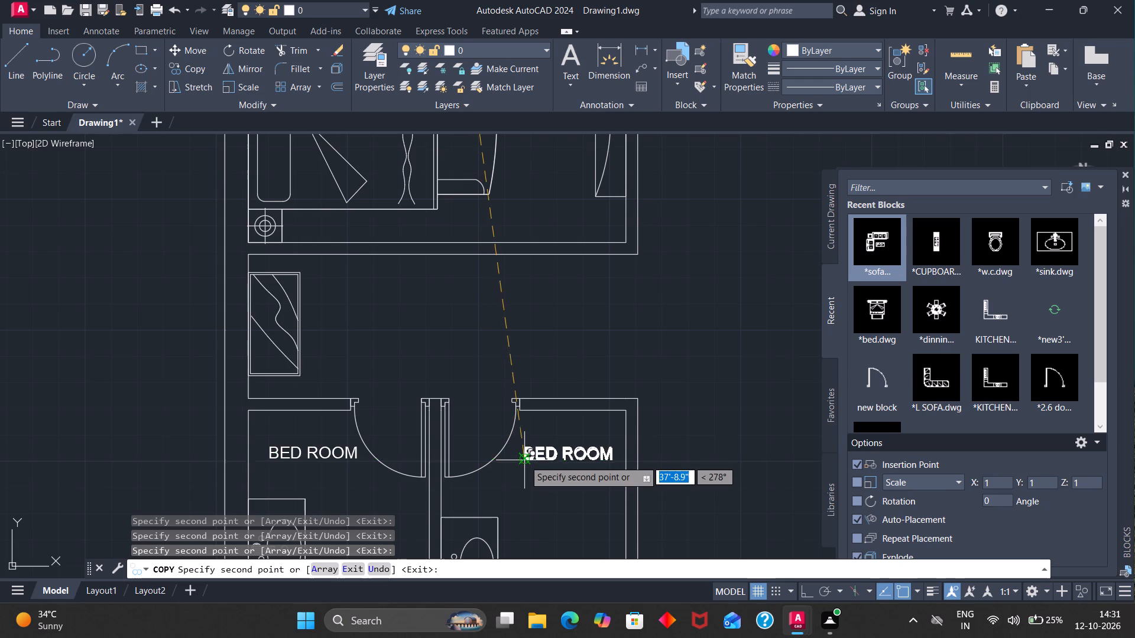
# Place one more BED ROOM label copy in the open hall just outside the lower-left bedroom and end the copying.
pyautogui.scroll(-2, 524, 460)
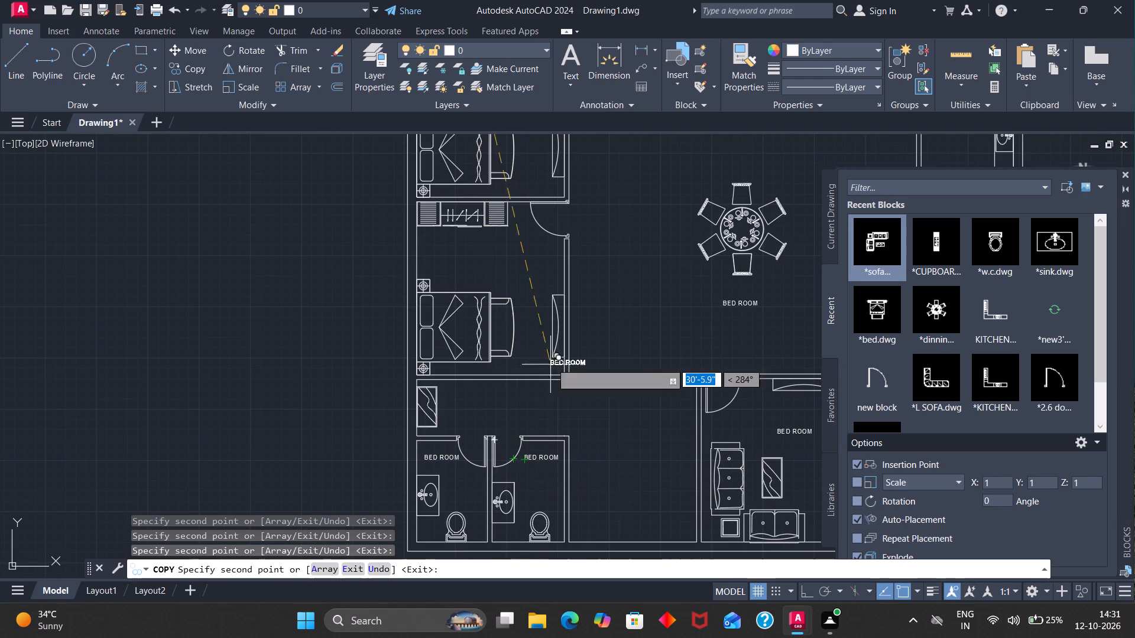
pyautogui.click(589, 390)
pyautogui.press('Escape')
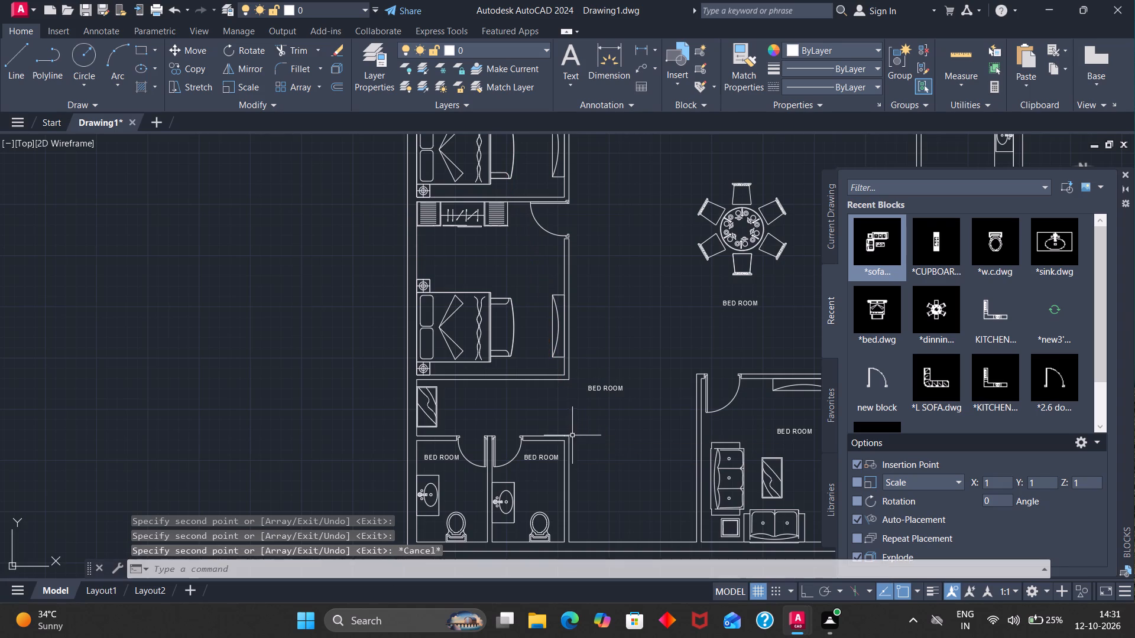
# Turn Ortho on and rotate the BED ROOM label outside the lower-left bedroom 90° so it reads vertically upward.
pyautogui.click(592, 388)
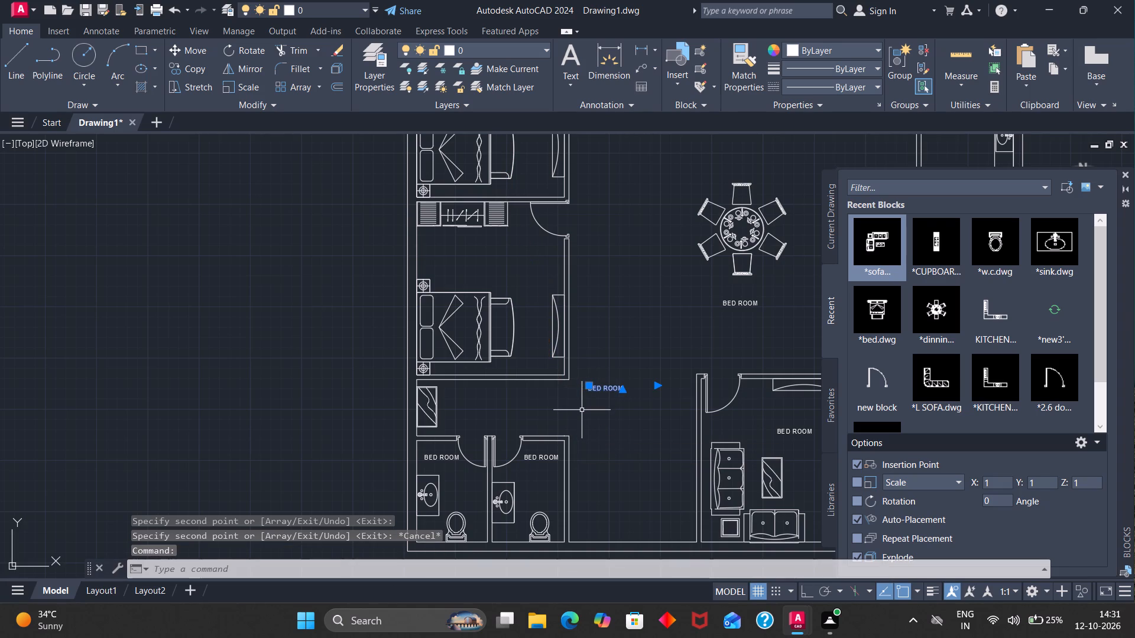
pyautogui.press('F8')
pyautogui.press('r')
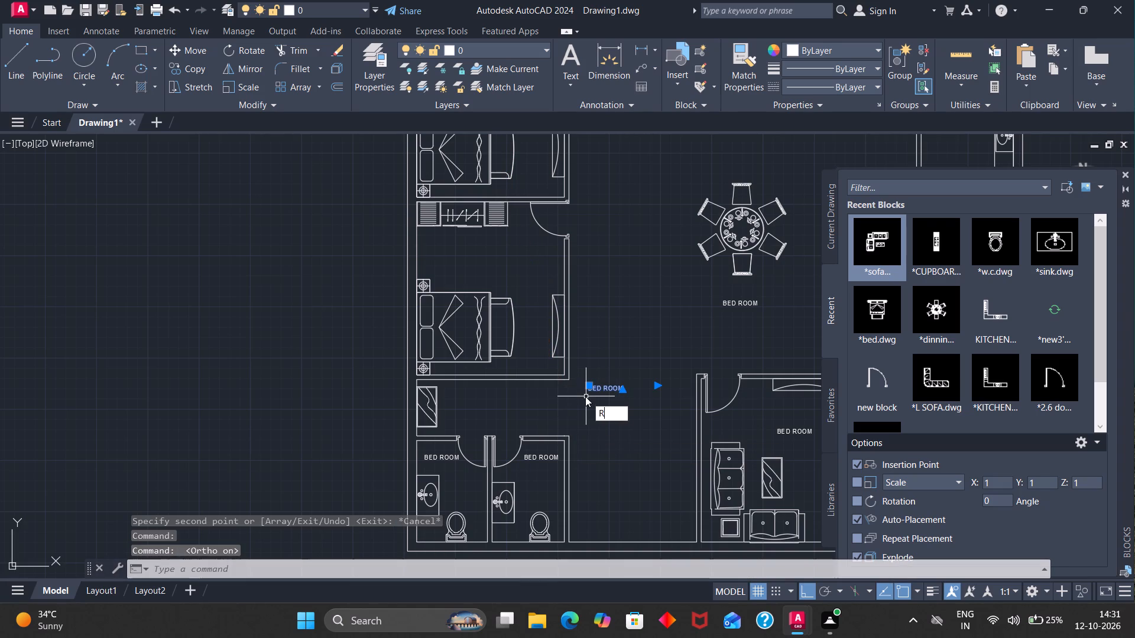
pyautogui.press('o')
pyautogui.press('Return')
pyautogui.click(588, 389)
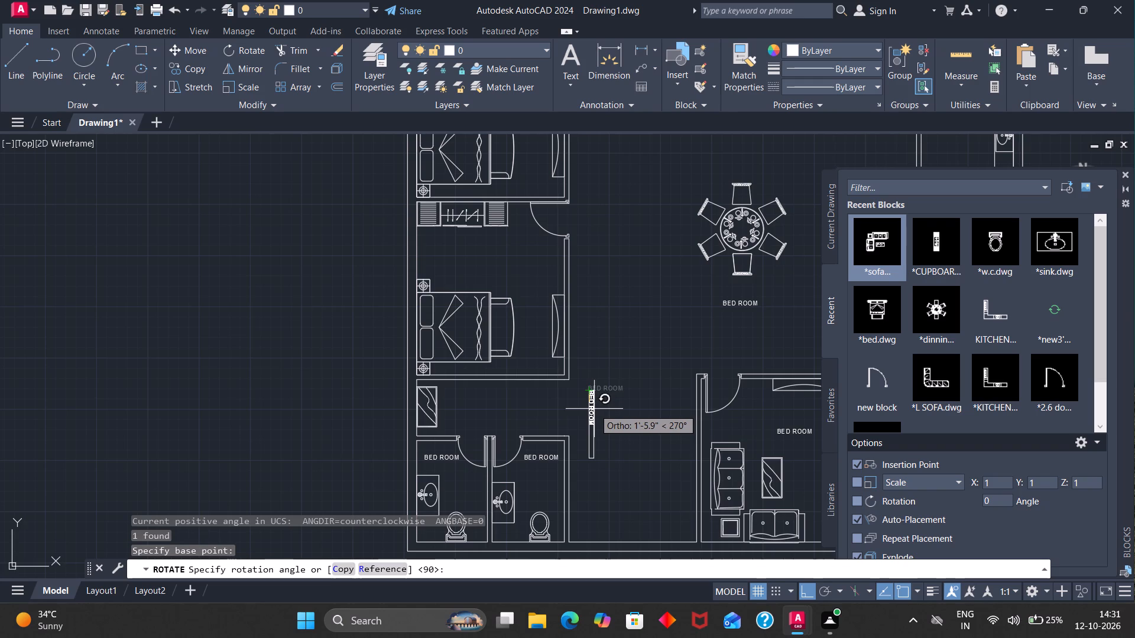
pyautogui.click(610, 337)
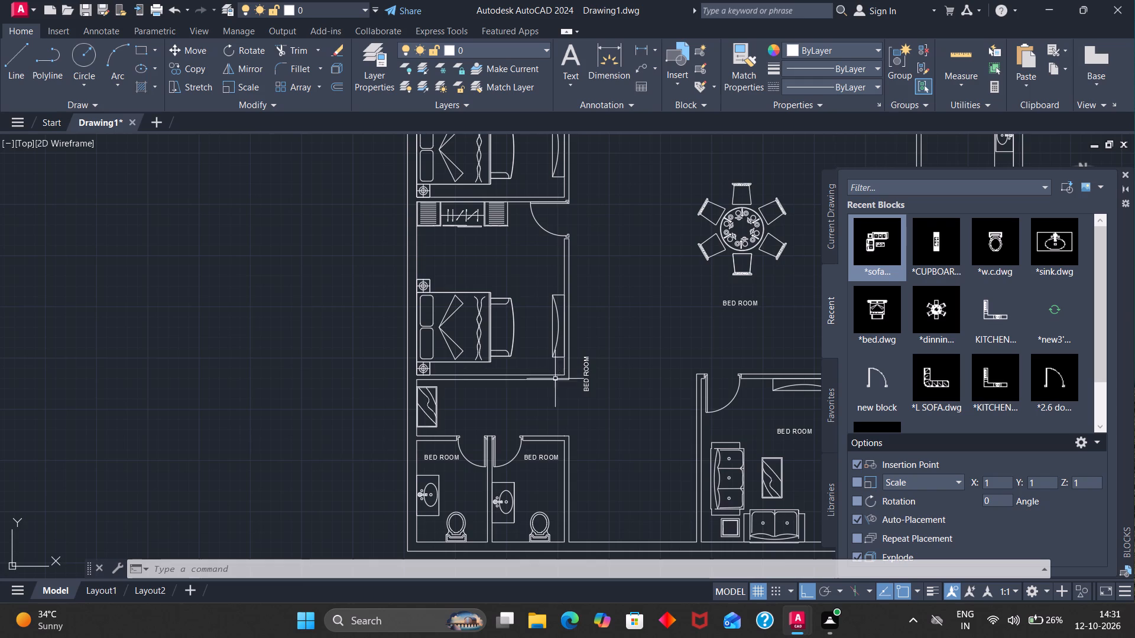
# Move the vertical BED ROOM label, with Ortho off, into the lower-left bedroom between the bed and the wall unit.
pyautogui.scroll(-2, 581, 403)
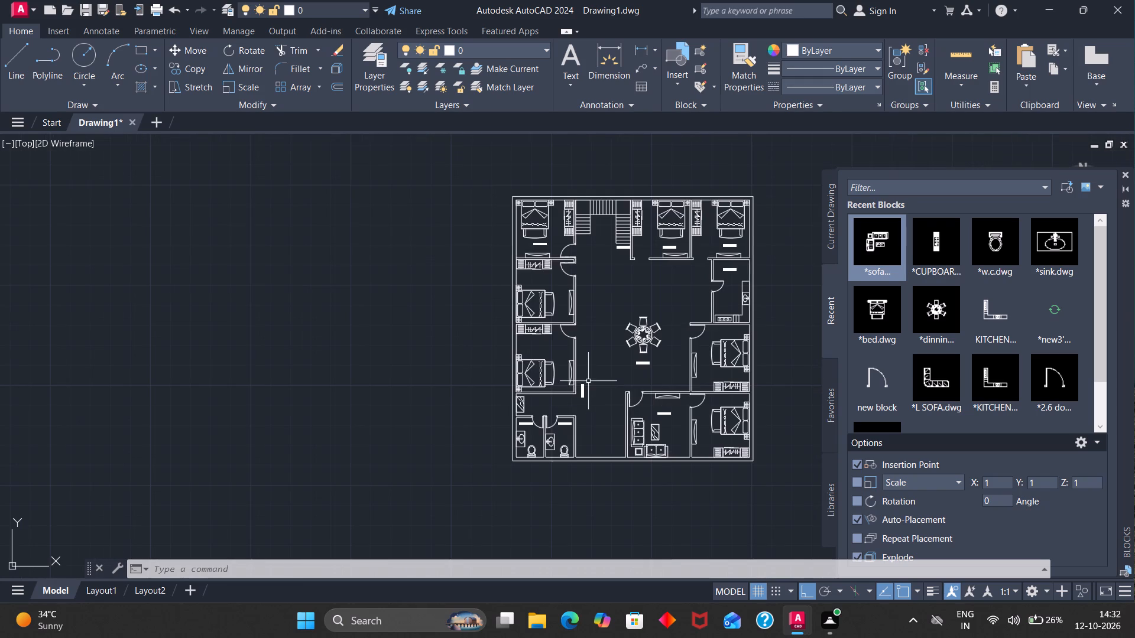
pyautogui.scroll(3, 586, 389)
pyautogui.click(569, 403)
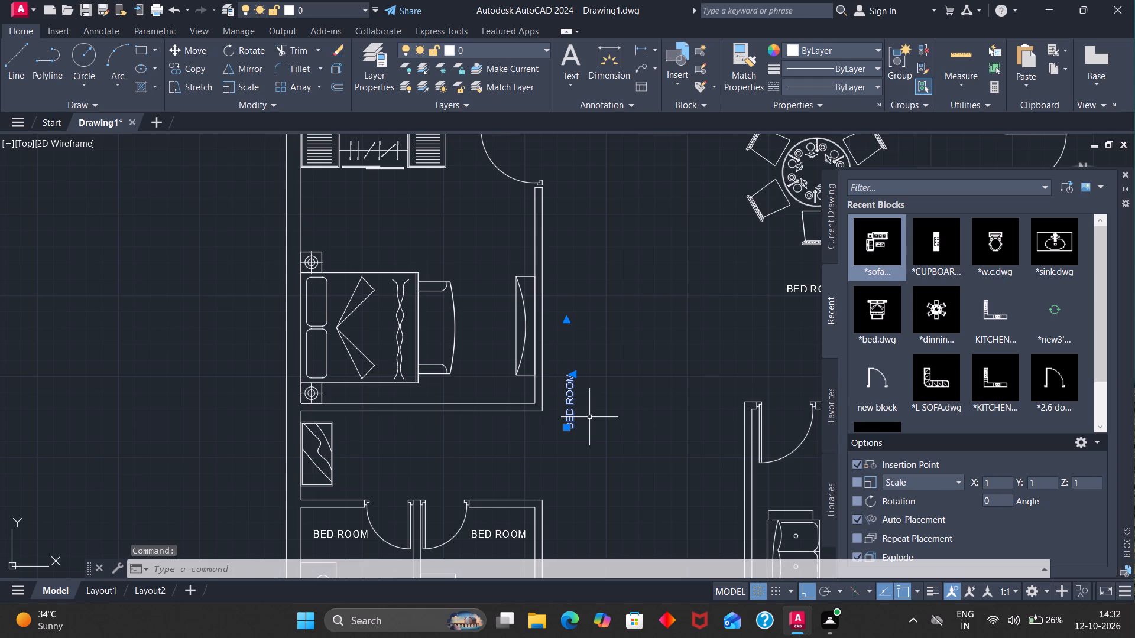
pyautogui.press('m')
pyautogui.press('Return')
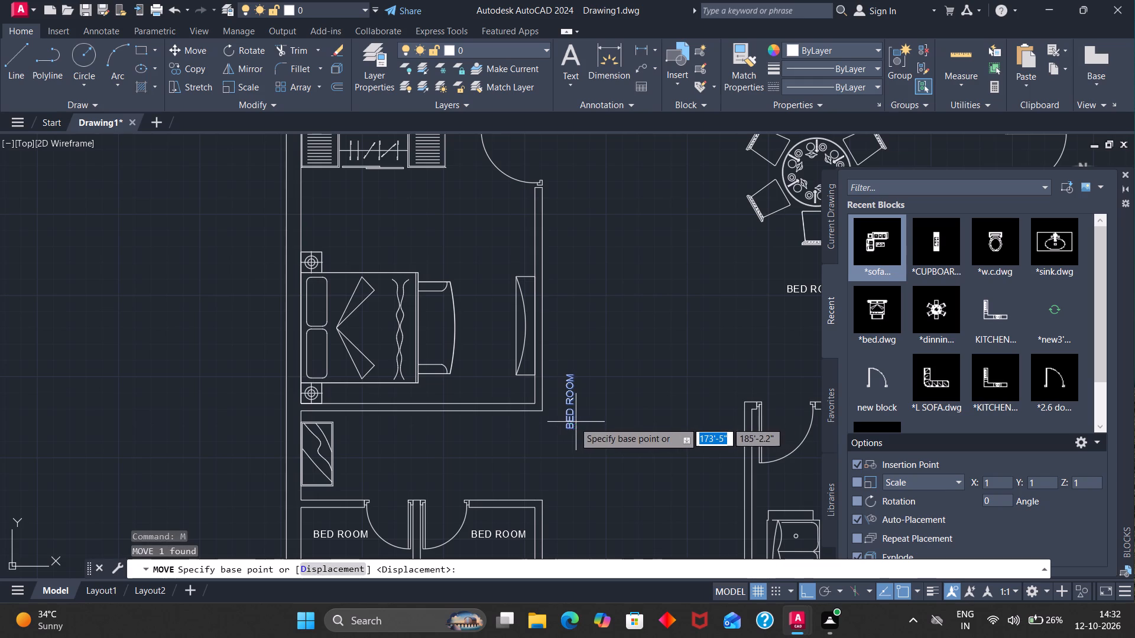
pyautogui.click(567, 406)
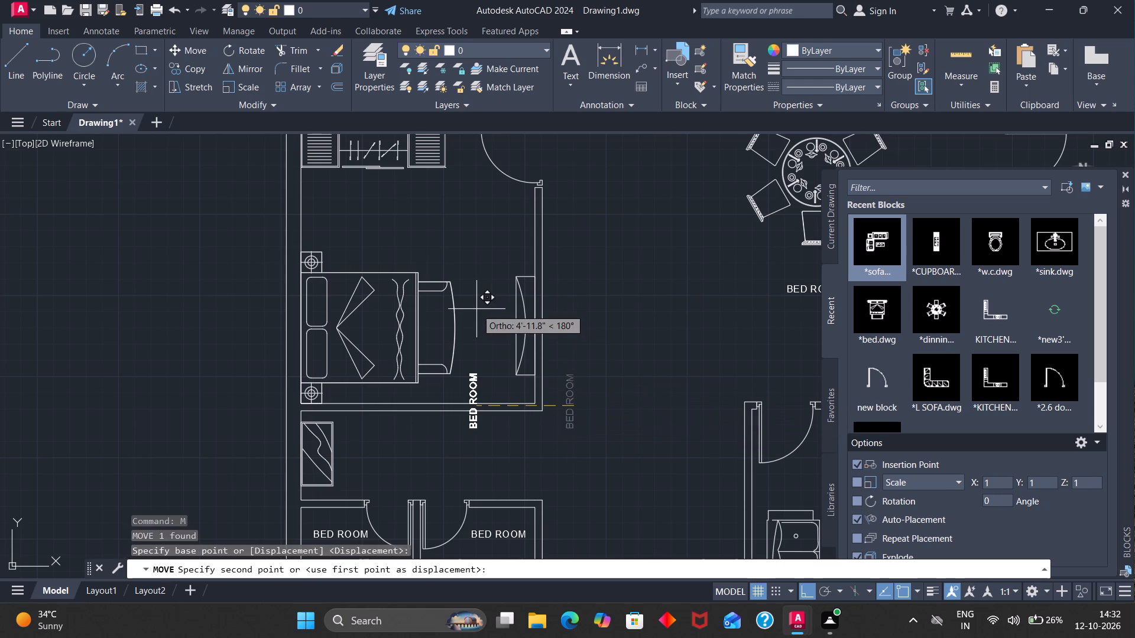
pyautogui.scroll(-1, 476, 309)
pyautogui.press('F8')
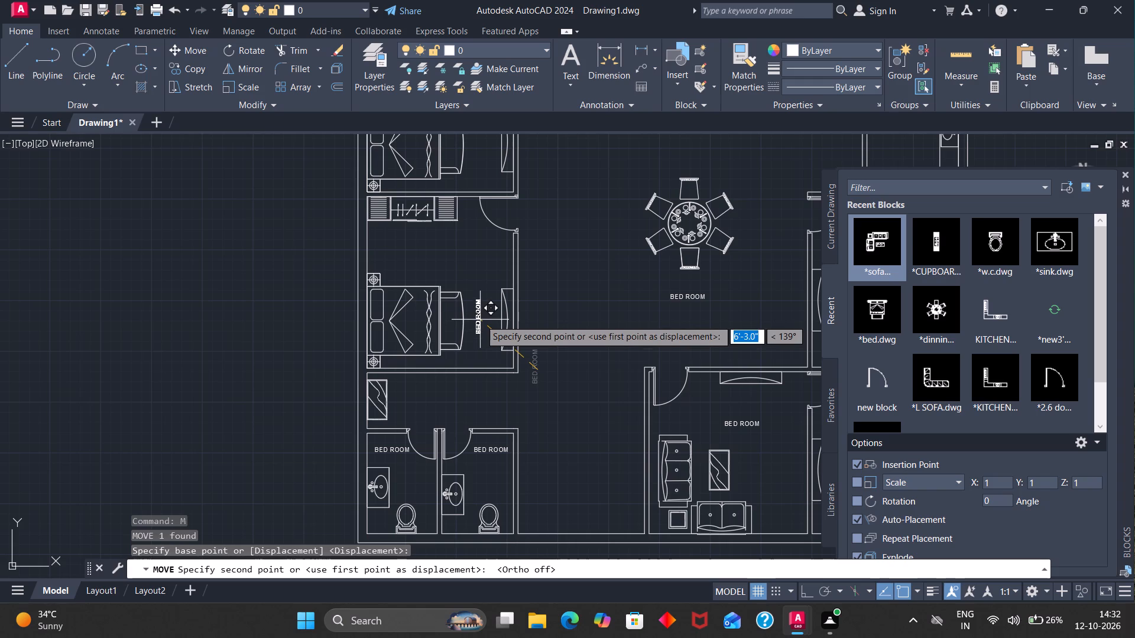
pyautogui.click(480, 320)
# Copy the vertical BED ROOM label into the left-hand bedroom above and into the open hall below the dining table, and end the copying.
pyautogui.scroll(-1, 480, 320)
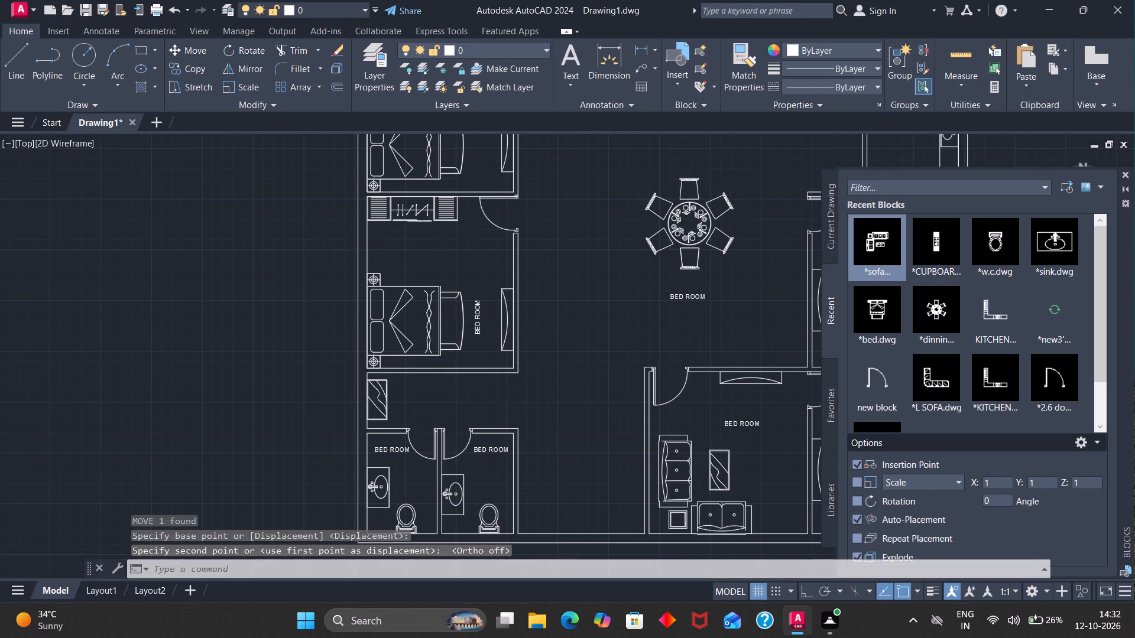
pyautogui.click(478, 324)
pyautogui.press('c')
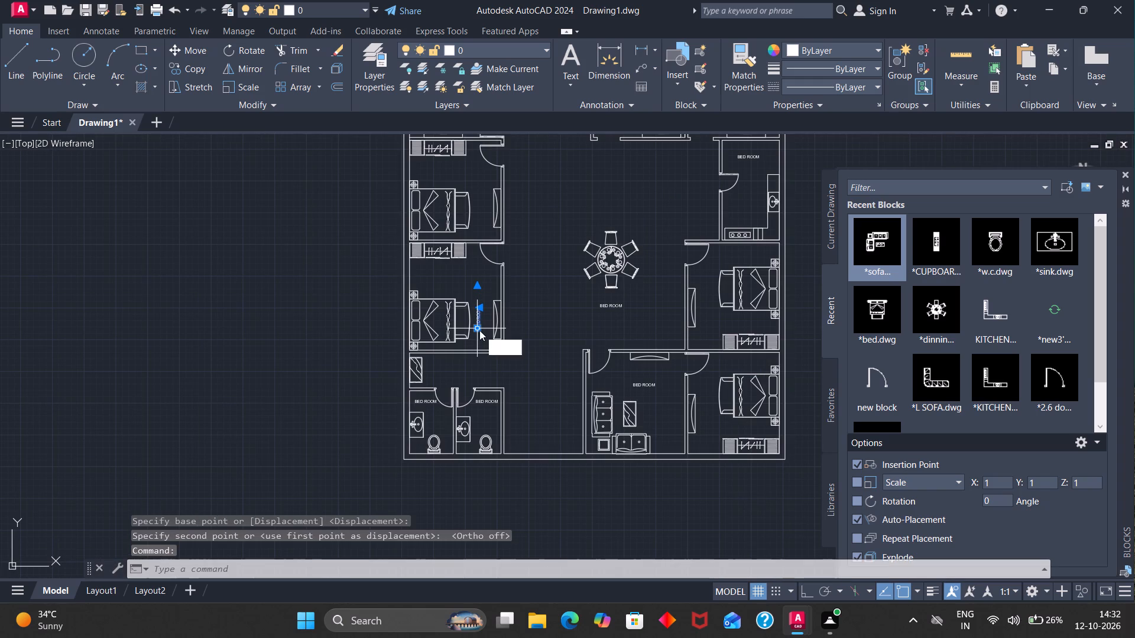
pyautogui.press('o')
pyautogui.press('Return')
pyautogui.click(478, 325)
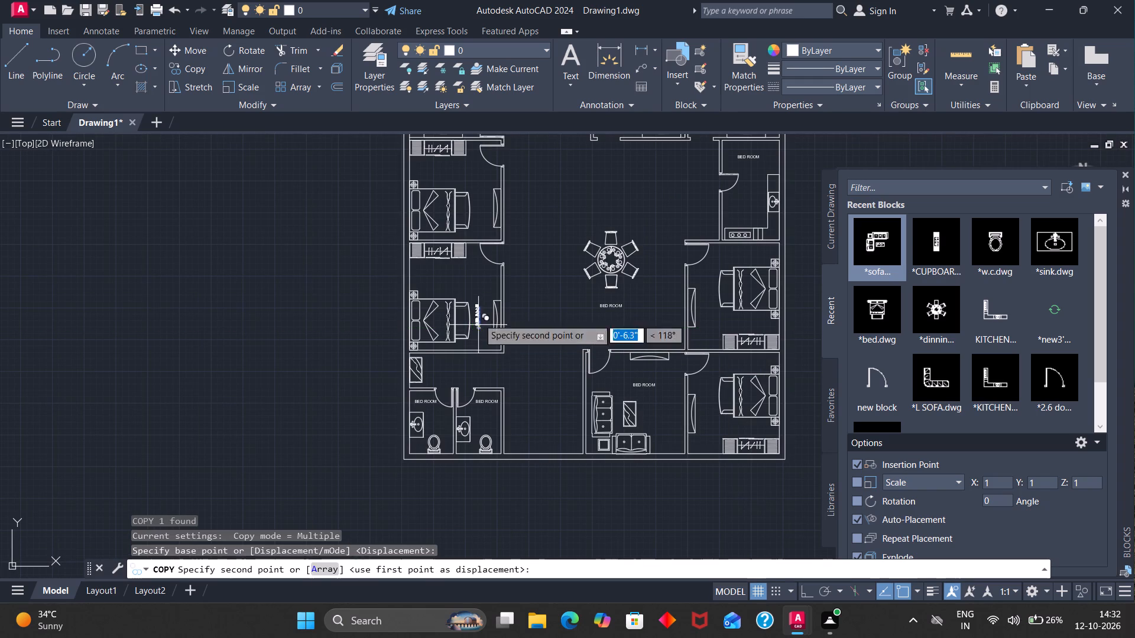
pyautogui.click(479, 219)
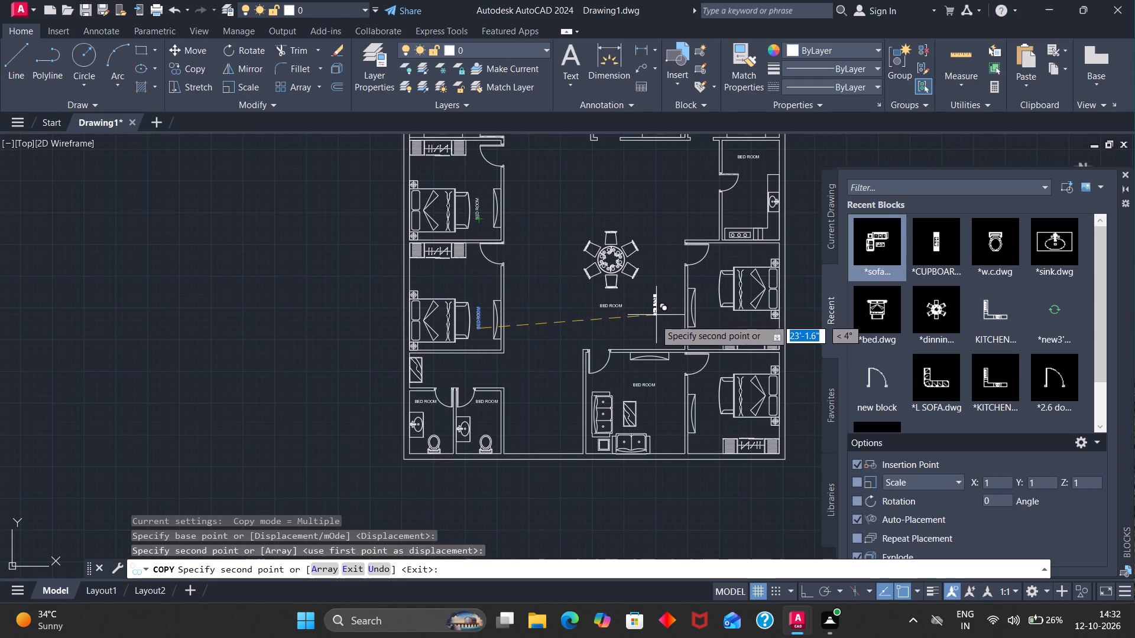
pyautogui.click(654, 321)
pyautogui.press('Escape')
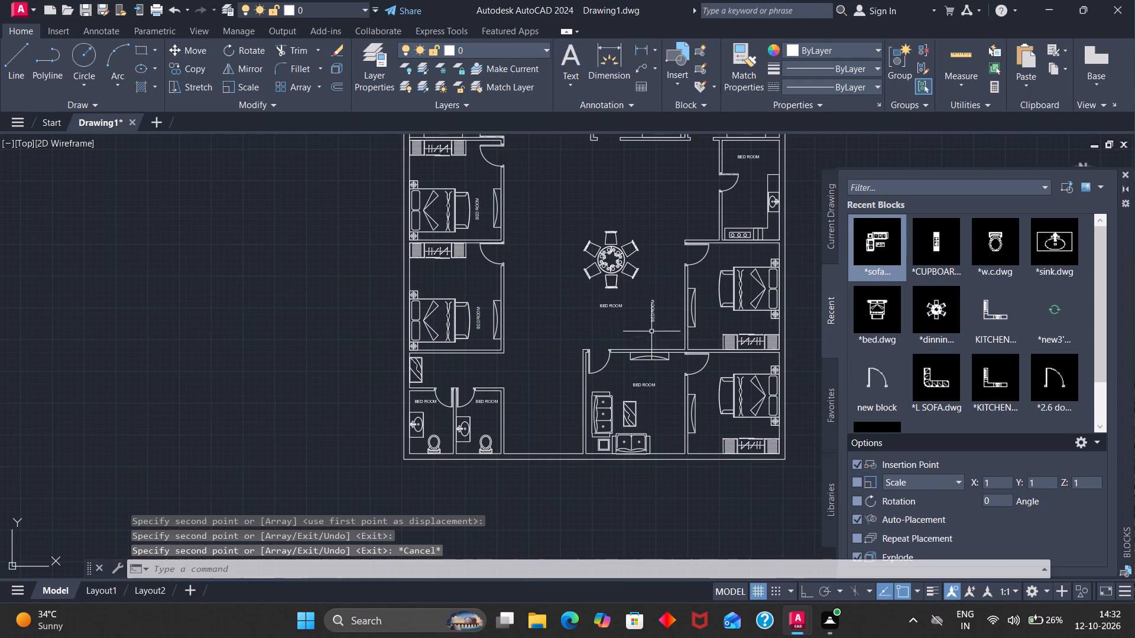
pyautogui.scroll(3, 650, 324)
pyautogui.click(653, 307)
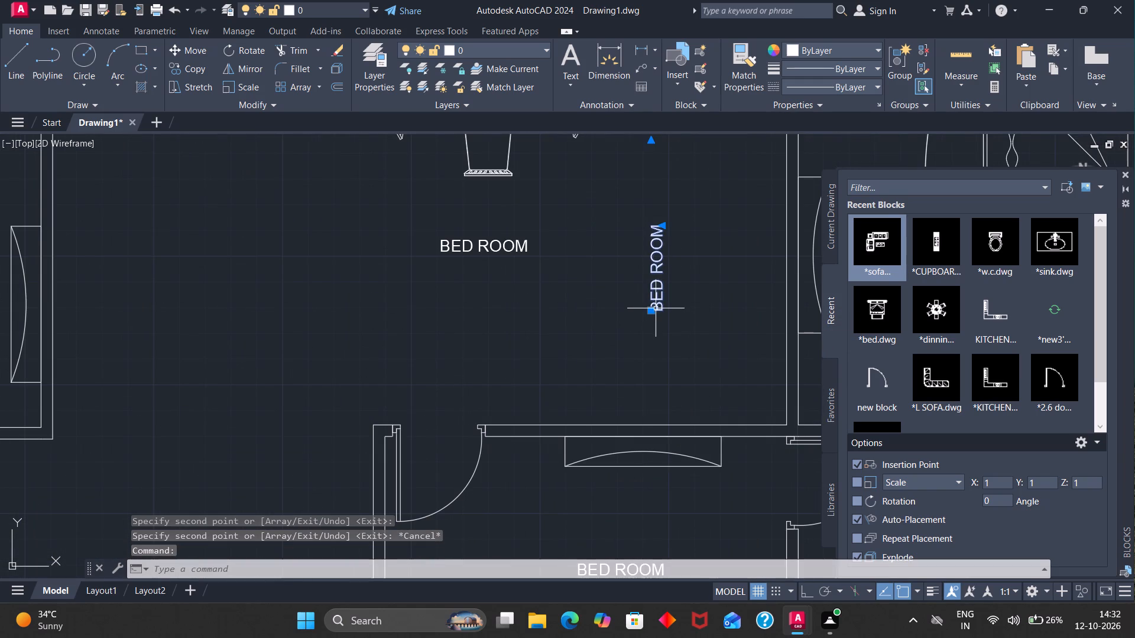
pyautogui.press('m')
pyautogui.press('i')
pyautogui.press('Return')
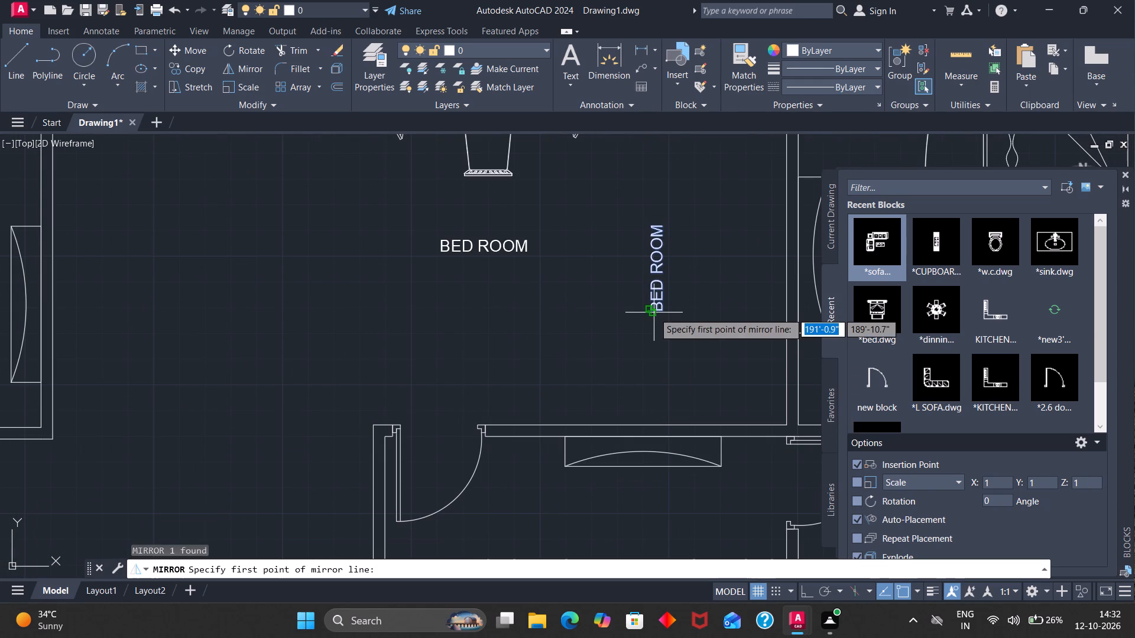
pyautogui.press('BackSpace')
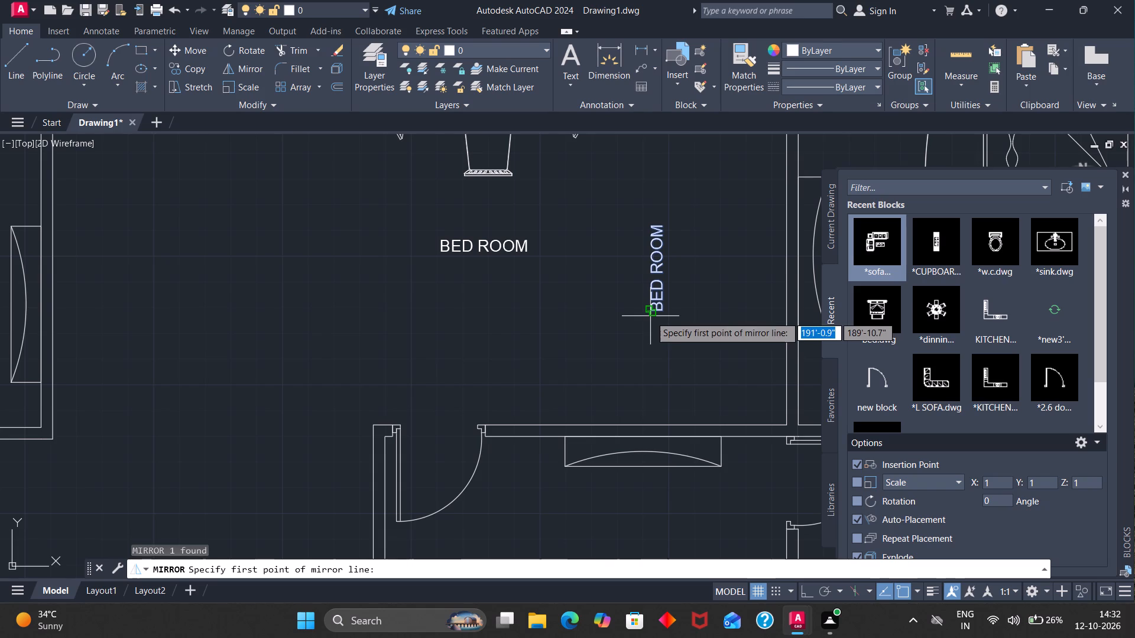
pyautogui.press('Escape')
# With Ortho on, rotate the vertical BED ROOM label in the hall 180° about its insertion point so it reads downward.
pyautogui.click(650, 310)
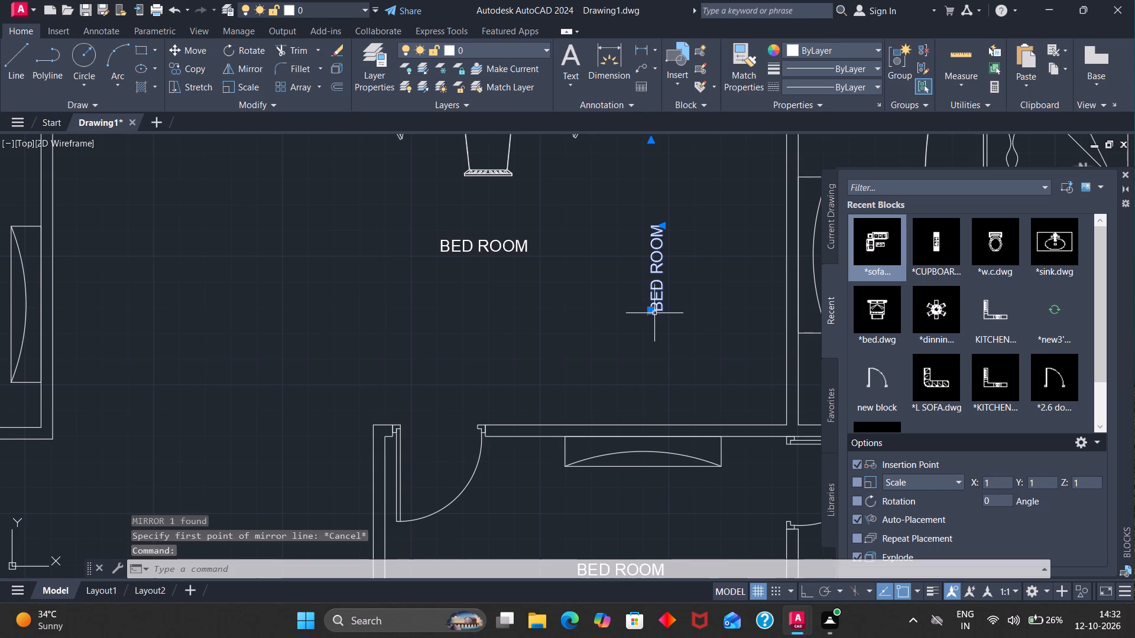
pyautogui.write('RO')
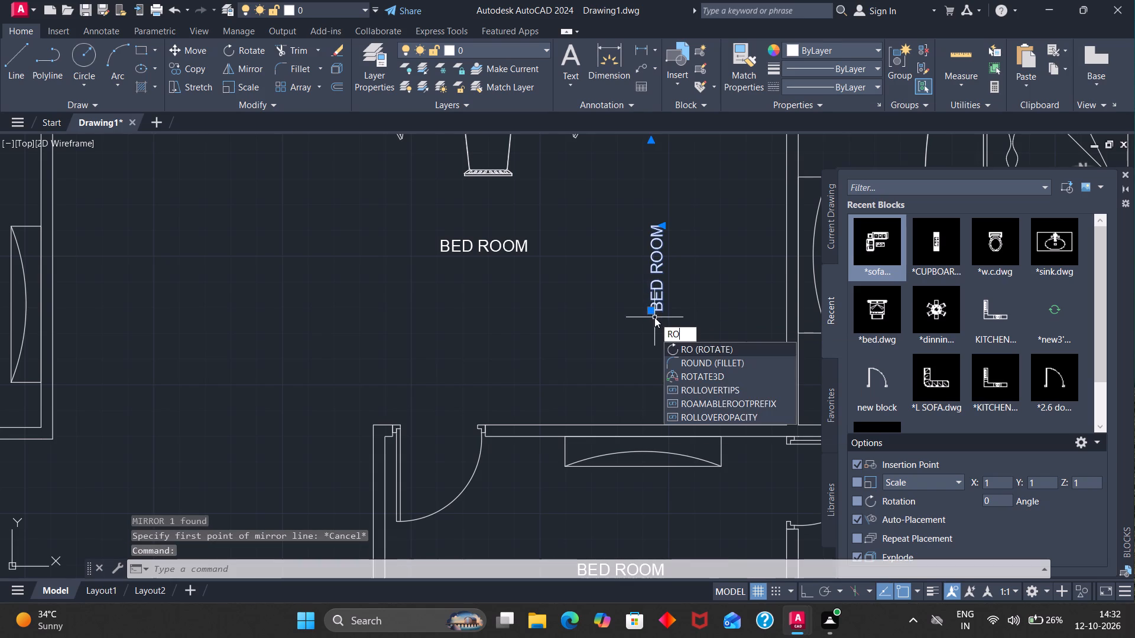
pyautogui.press('Return')
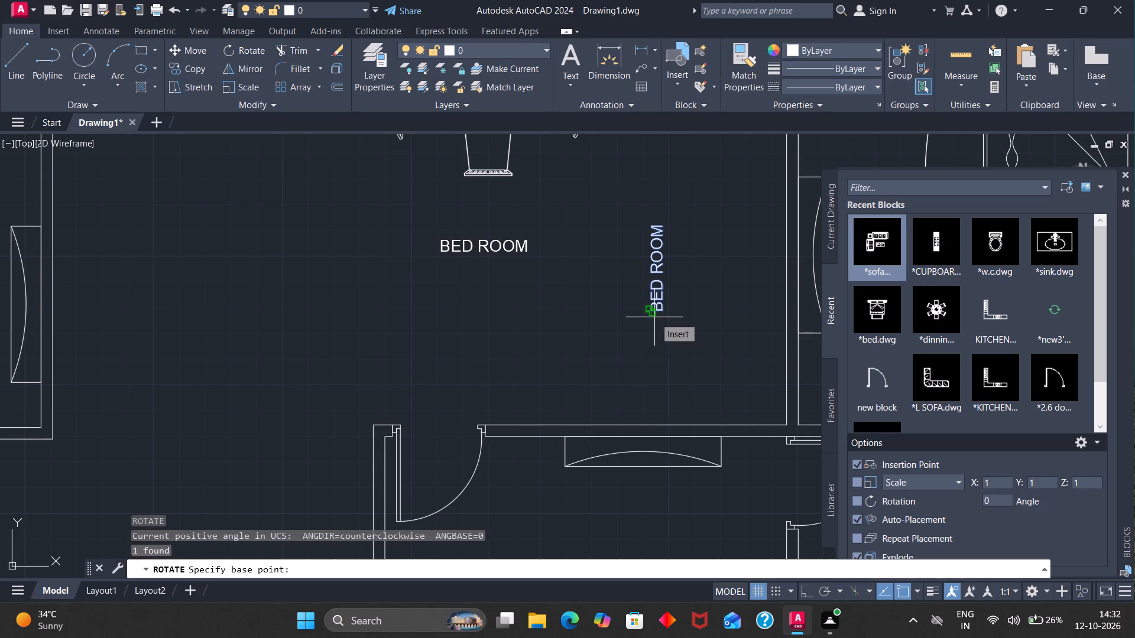
pyautogui.press('F8')
pyautogui.click(653, 310)
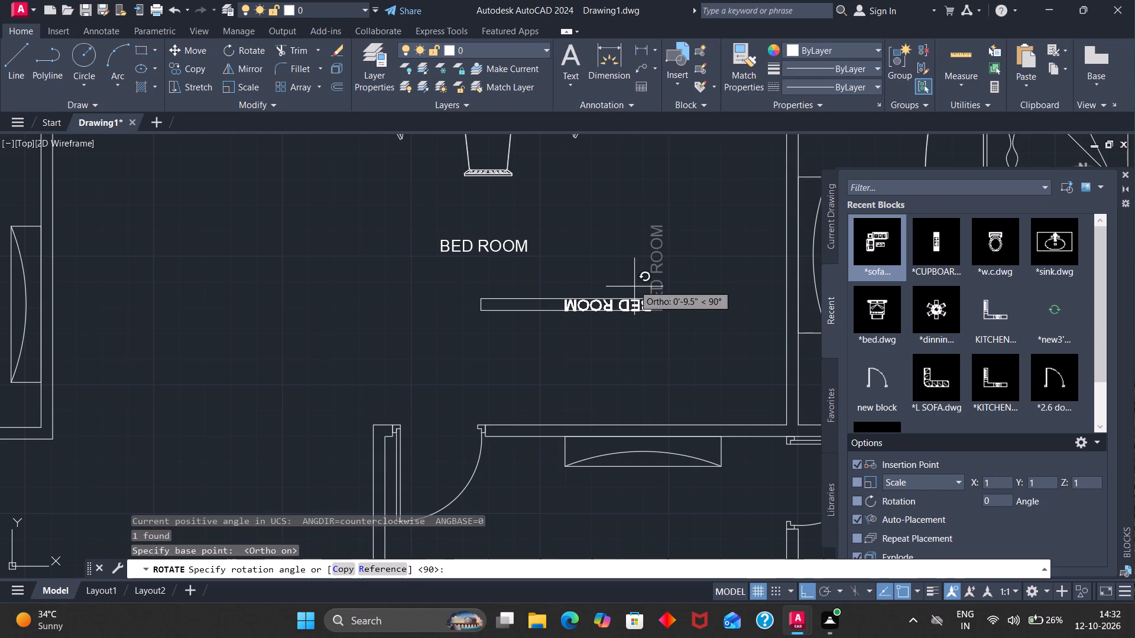
pyautogui.click(585, 305)
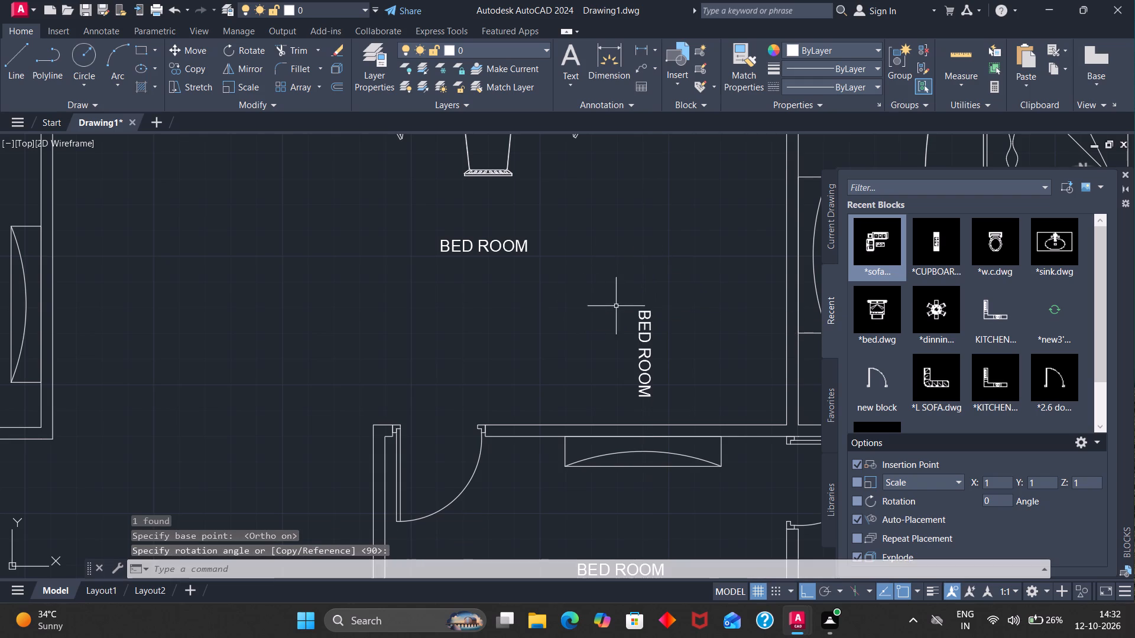
# Move the downward-reading BED ROOM label, with Ortho off, into the upper of the two lower-right bedrooms, between wall unit and bed.
pyautogui.scroll(-2, 657, 338)
pyautogui.click(651, 347)
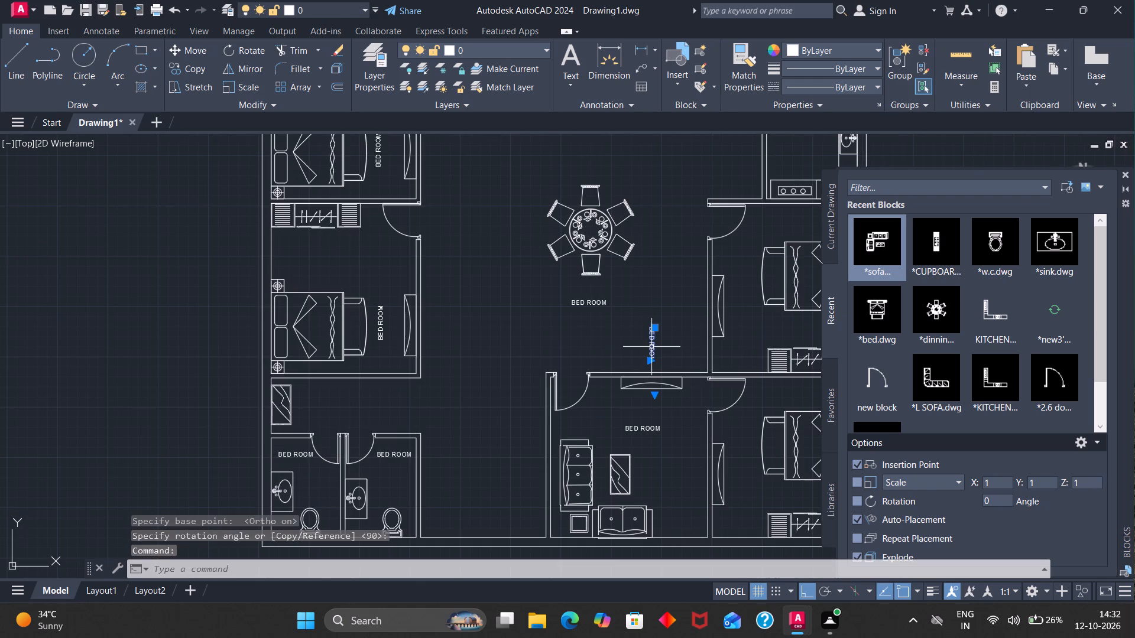
pyautogui.press('m')
pyautogui.press('Return')
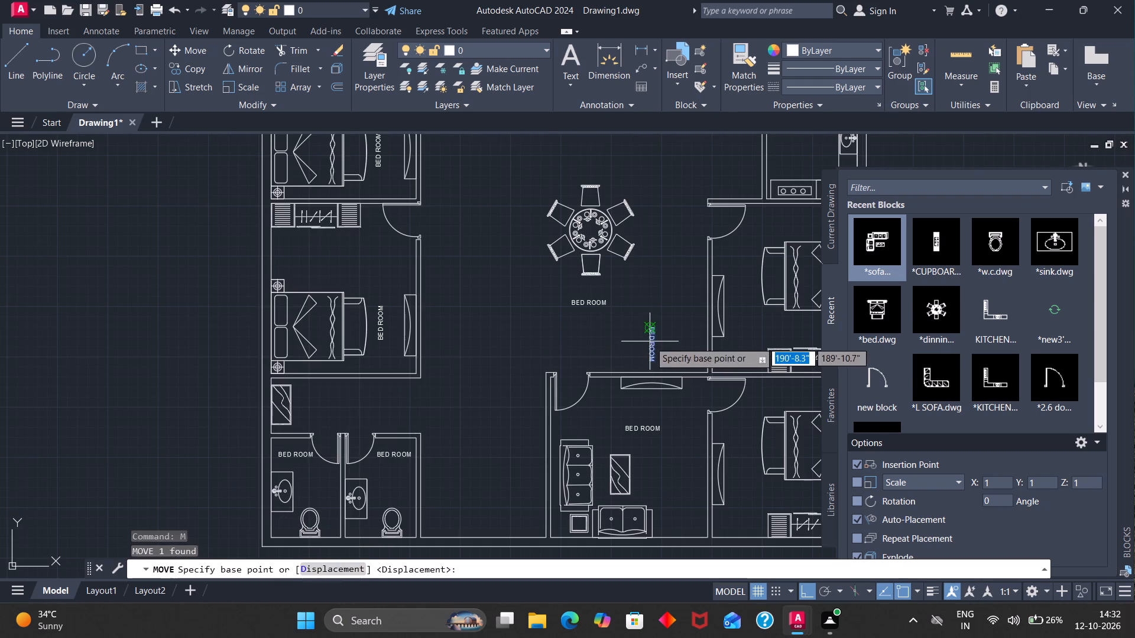
pyautogui.click(650, 341)
pyautogui.press('F8')
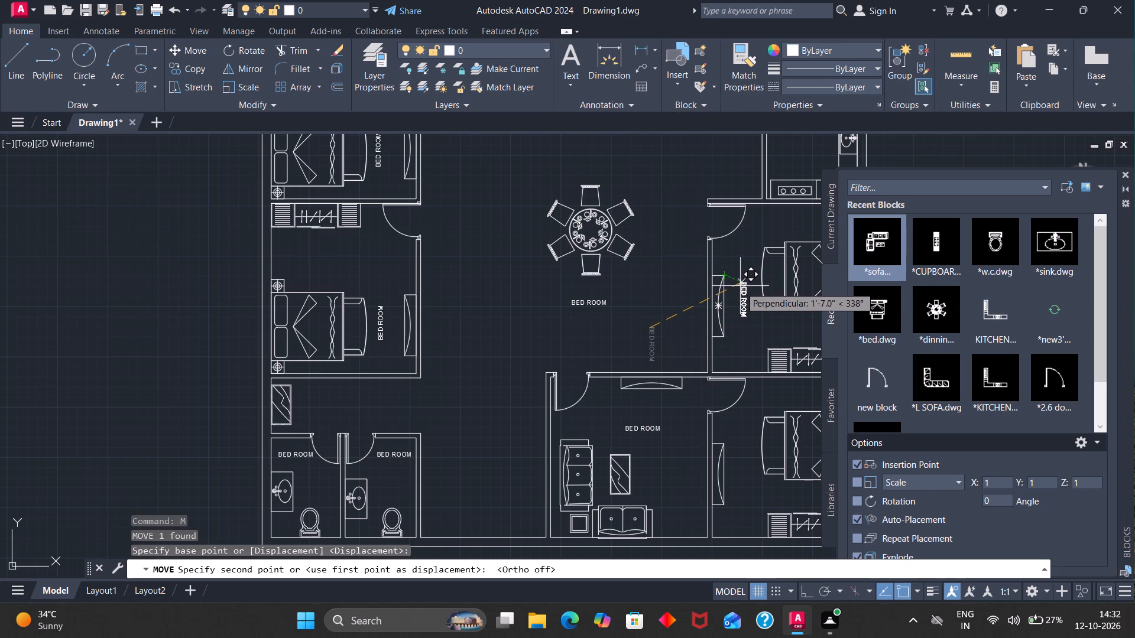
pyautogui.click(742, 288)
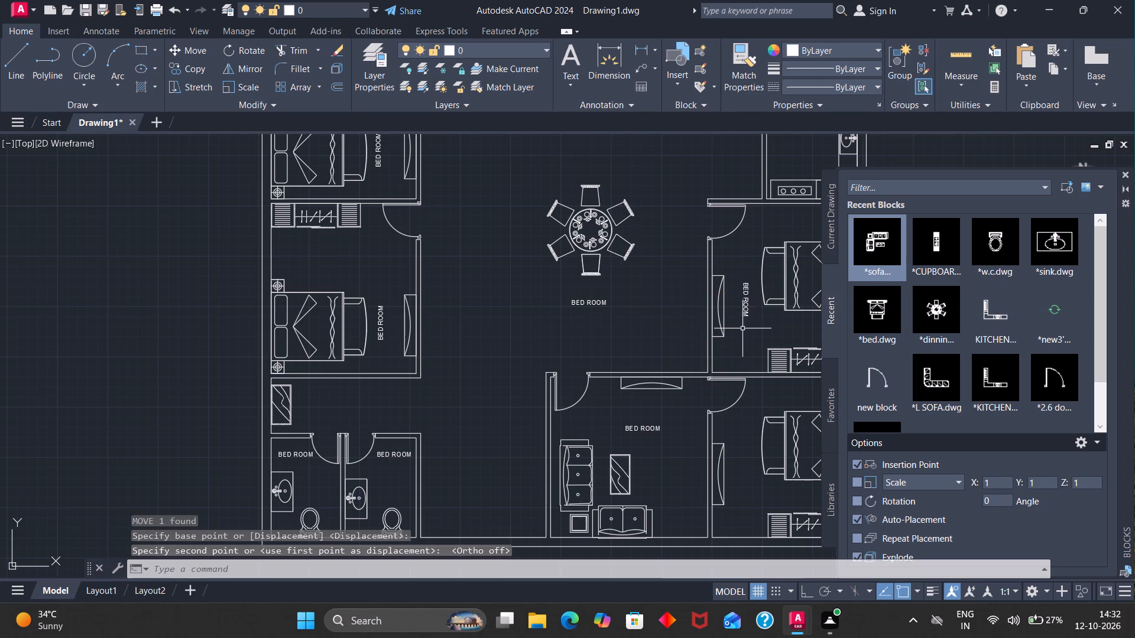
# Copy that downward-reading BED ROOM label straight down into the bedroom at the plan's lower-right corner and end the copying.
pyautogui.click(749, 308)
pyautogui.press('c')
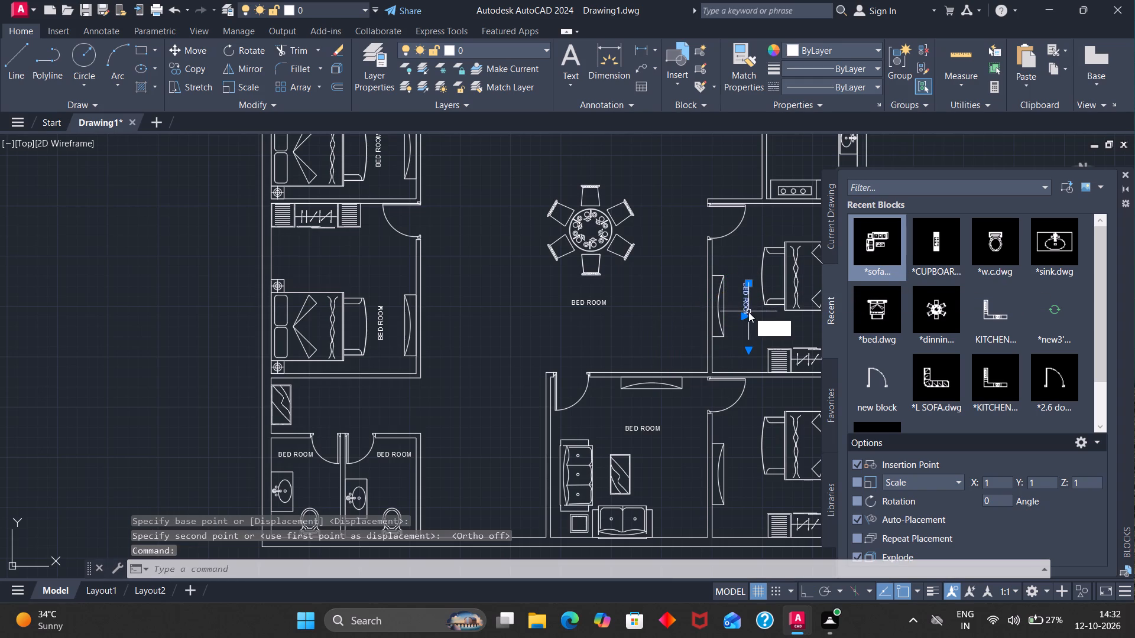
pyautogui.press('o')
pyautogui.press('Return')
pyautogui.click(746, 308)
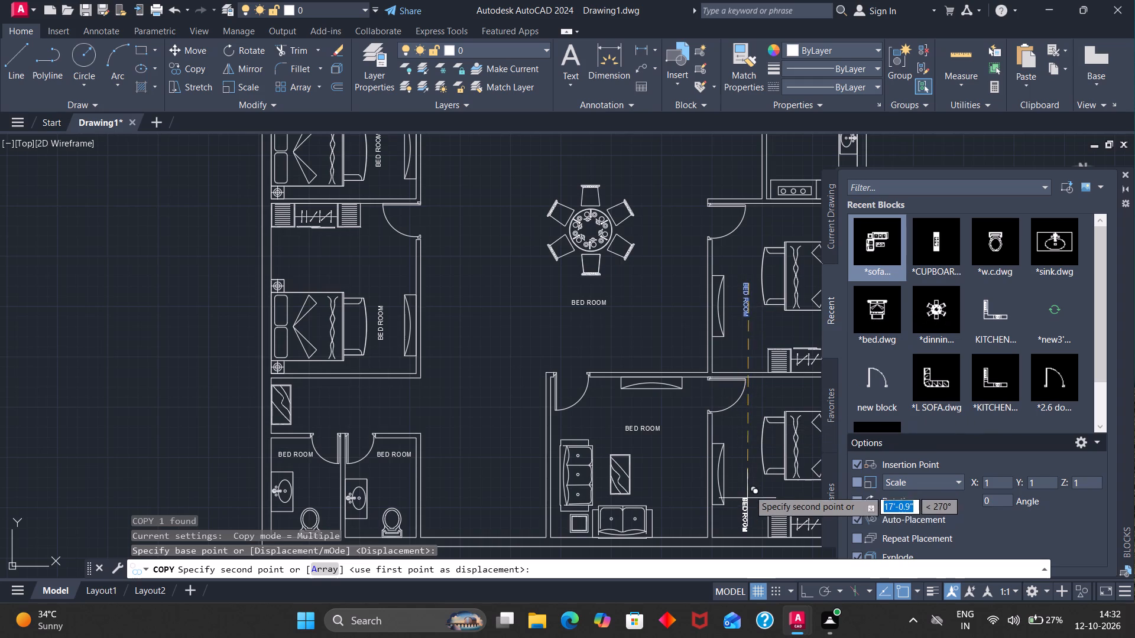
pyautogui.click(747, 451)
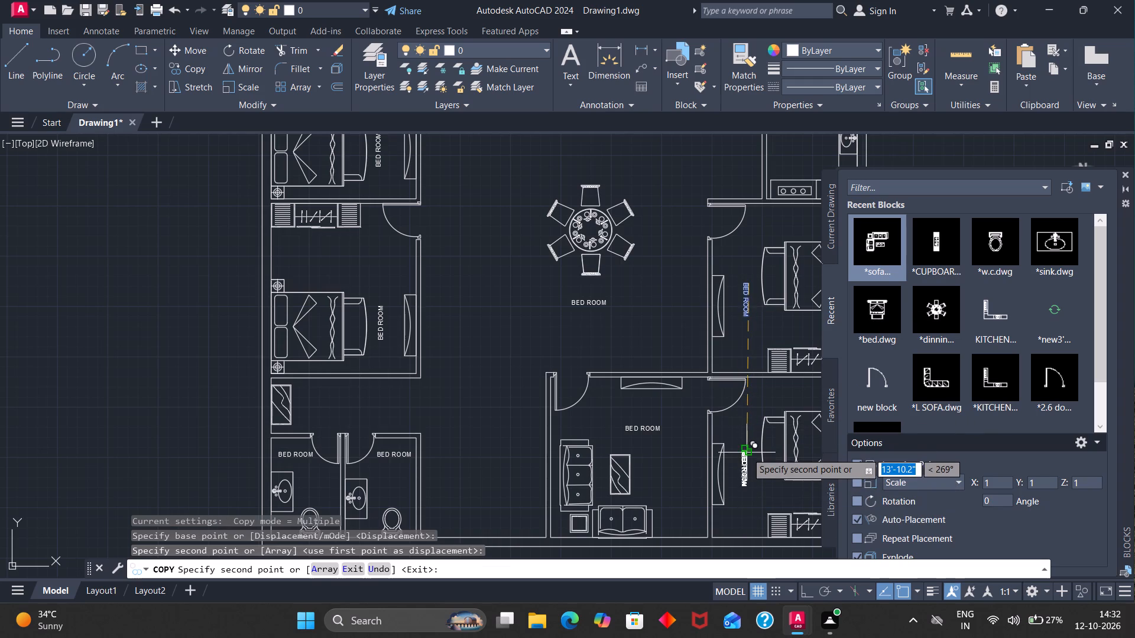
pyautogui.scroll(-1, 747, 453)
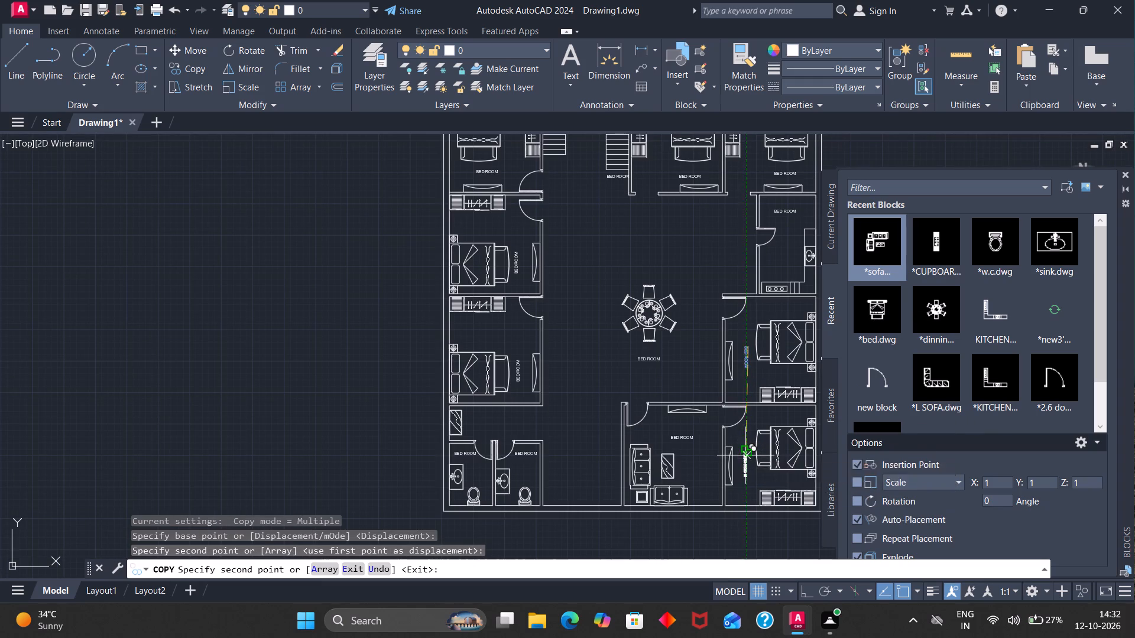
pyautogui.press('Escape')
# Close the Blocks palette.
pyautogui.scroll(-2, 641, 490)
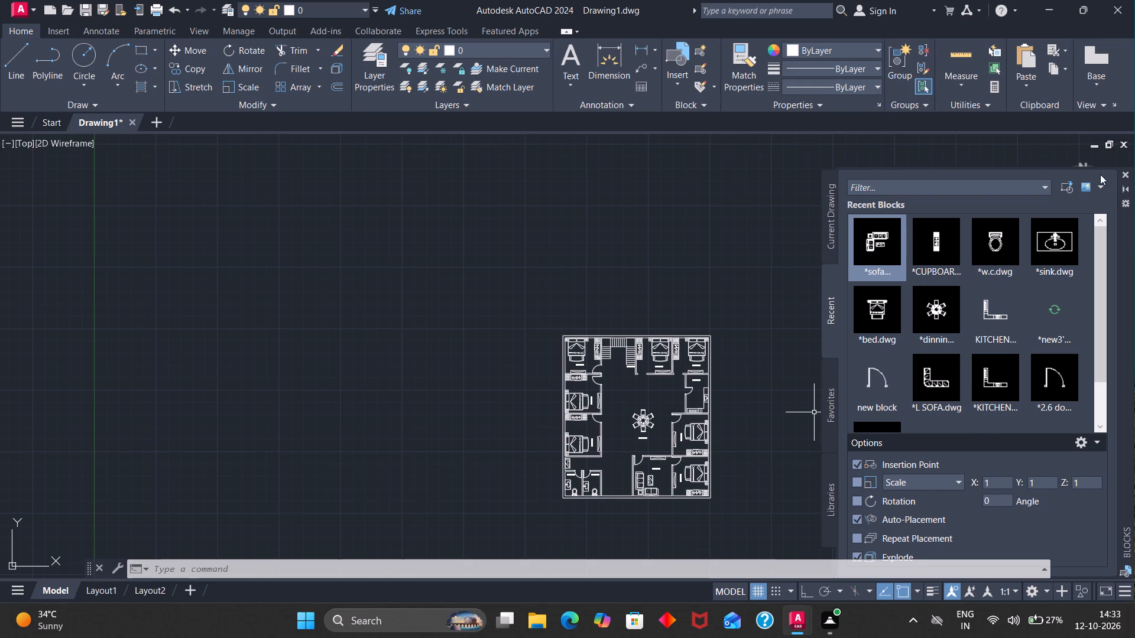
pyautogui.click(1127, 173)
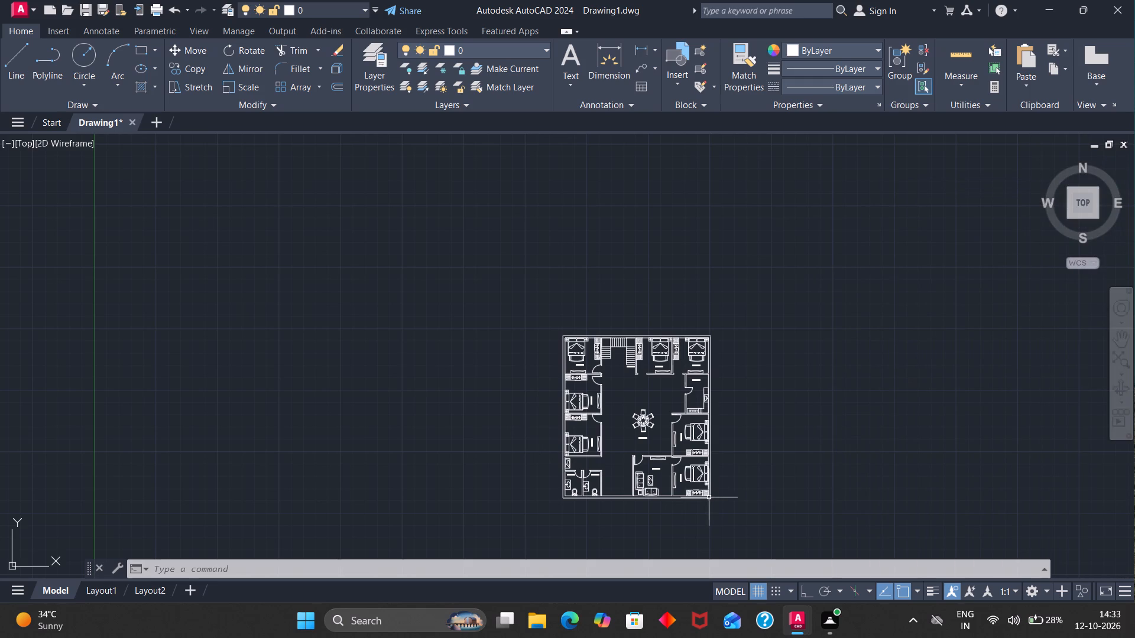
# With Ortho on, draw a staircase direction line from the right flight's bottom-edge midpoint, 7'-6" up and about 7'-10" left across the middle flight.
pyautogui.scroll(2, 650, 441)
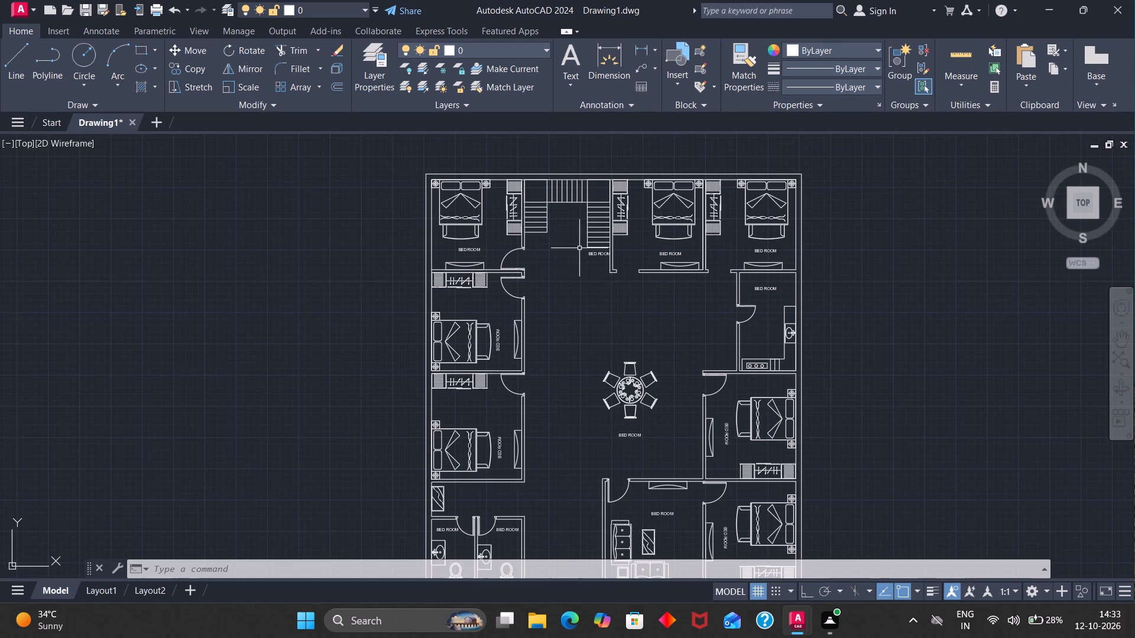
pyautogui.click(20, 61)
pyautogui.scroll(3, 594, 255)
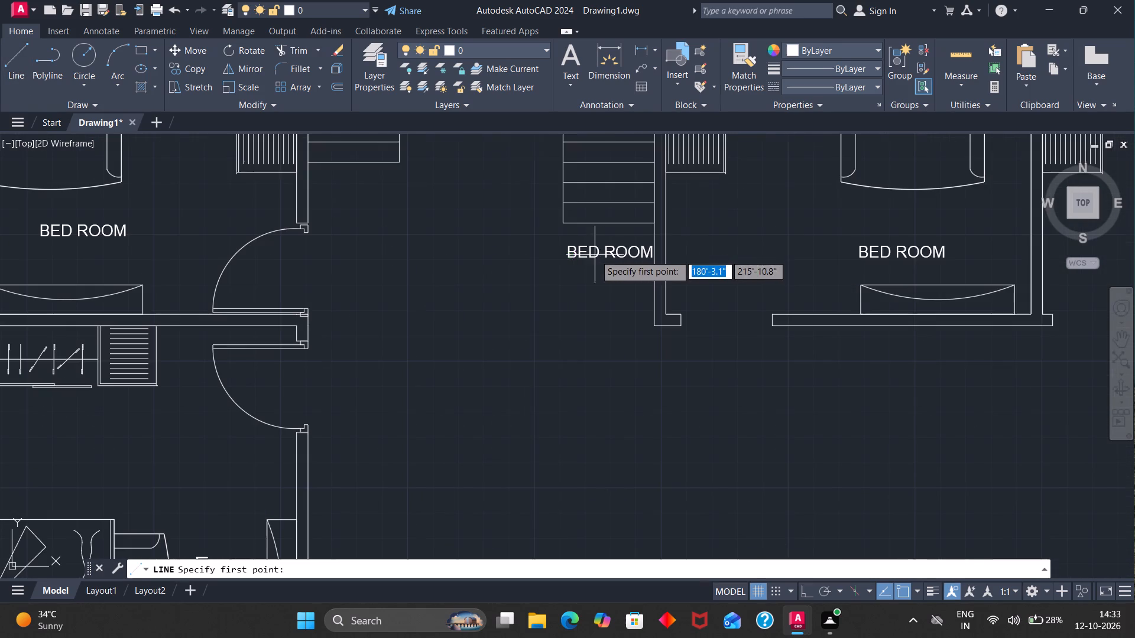
pyautogui.click(611, 221)
pyautogui.scroll(-3, 610, 203)
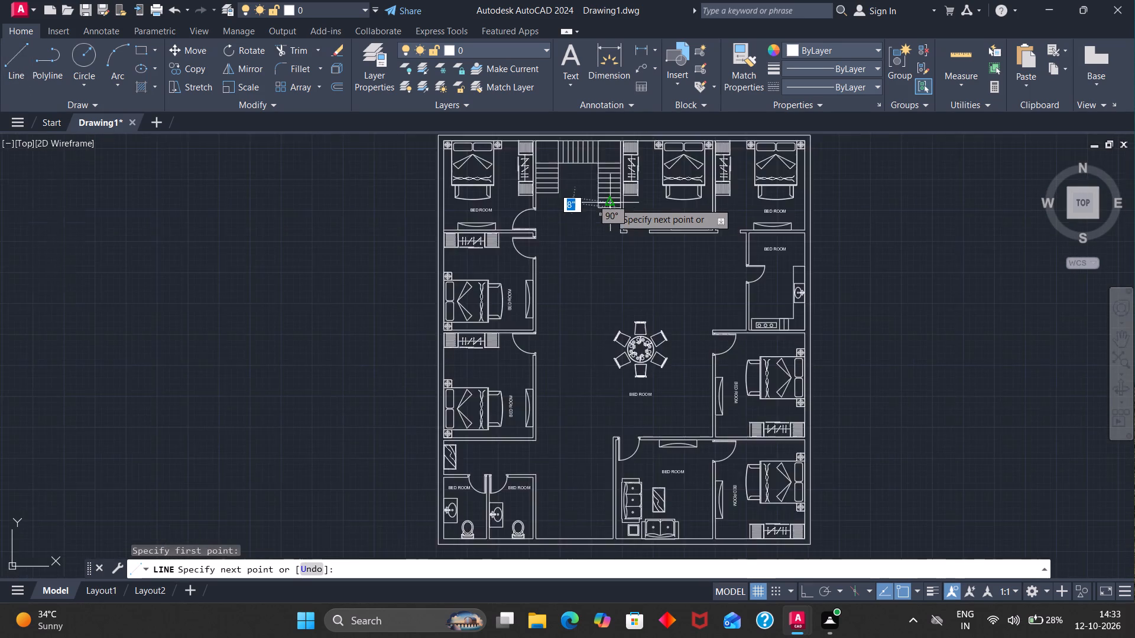
pyautogui.scroll(-1, 610, 203)
pyautogui.scroll(3, 611, 175)
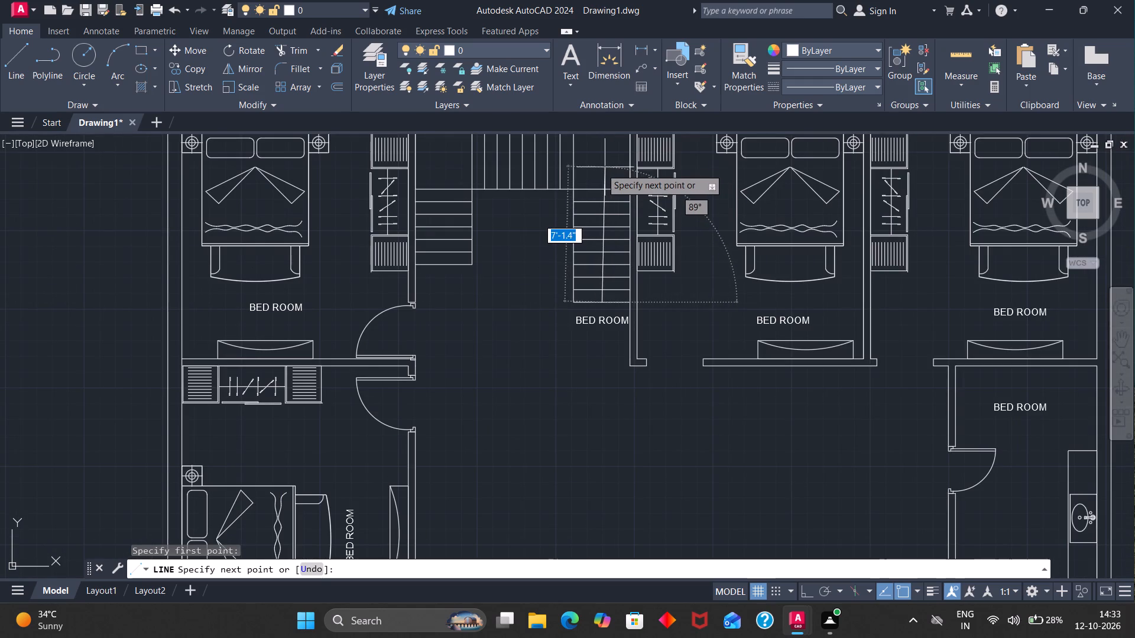
pyautogui.press('F8')
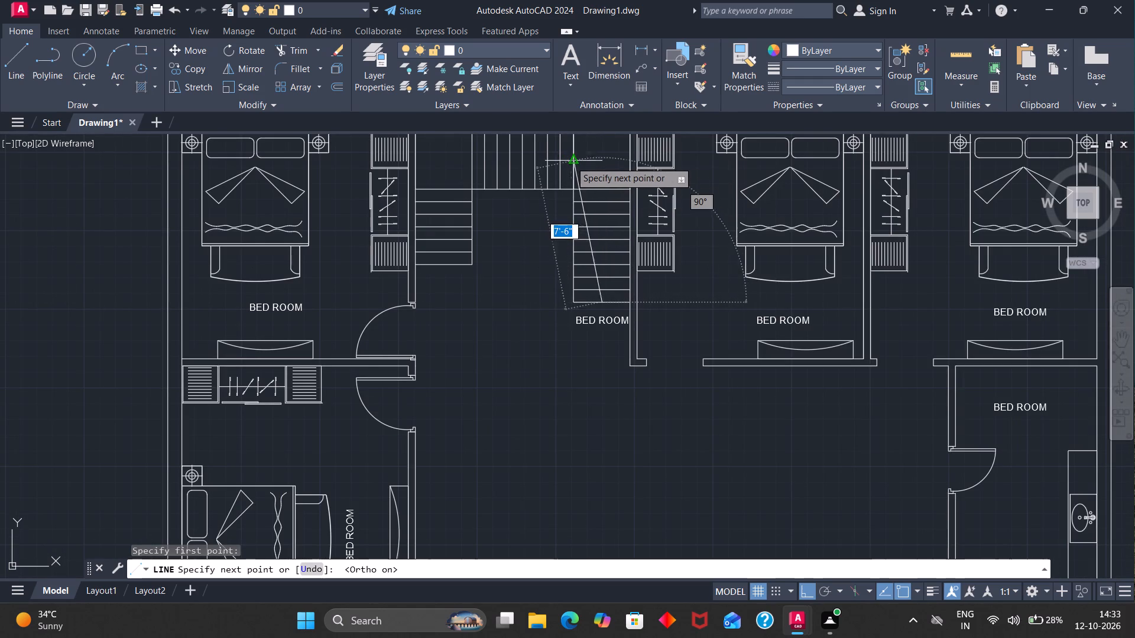
pyautogui.click(603, 159)
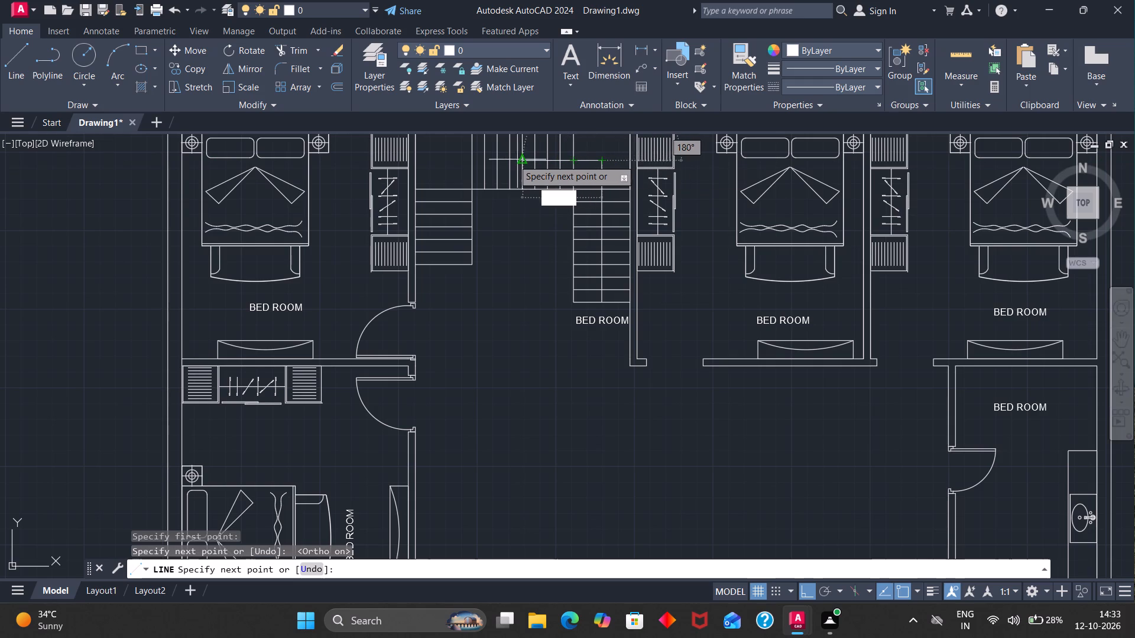
pyautogui.click(456, 159)
pyautogui.press('Escape')
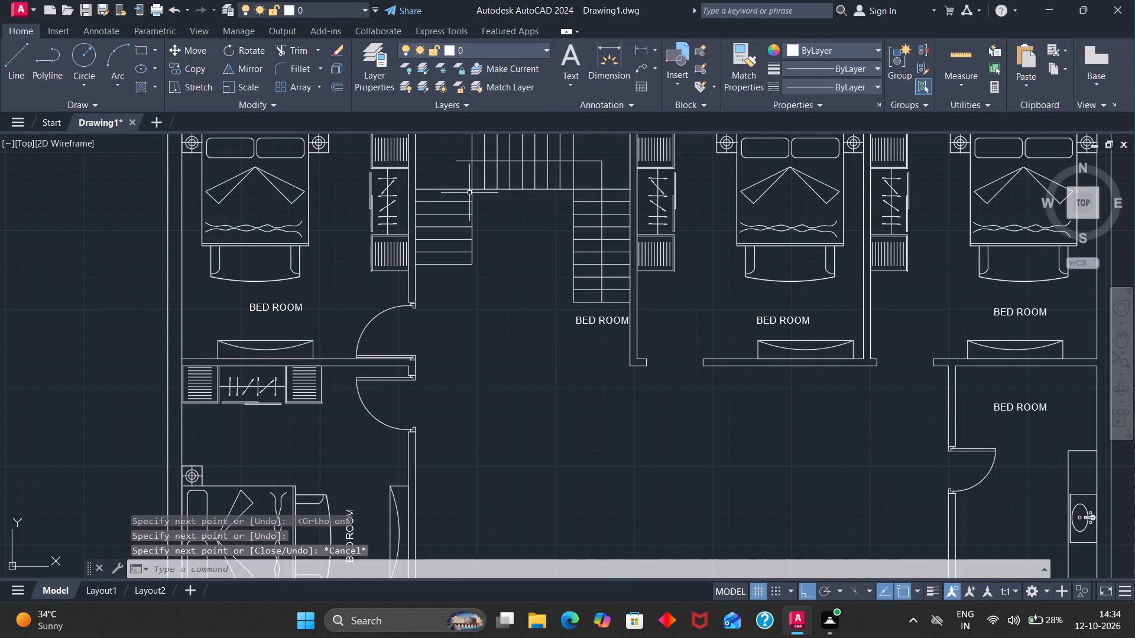
# Draw a three-sided polygon by edge at the left end of the staircase direction line, with its tip pointing left.
pyautogui.scroll(-1, 469, 193)
pyautogui.scroll(3, 466, 176)
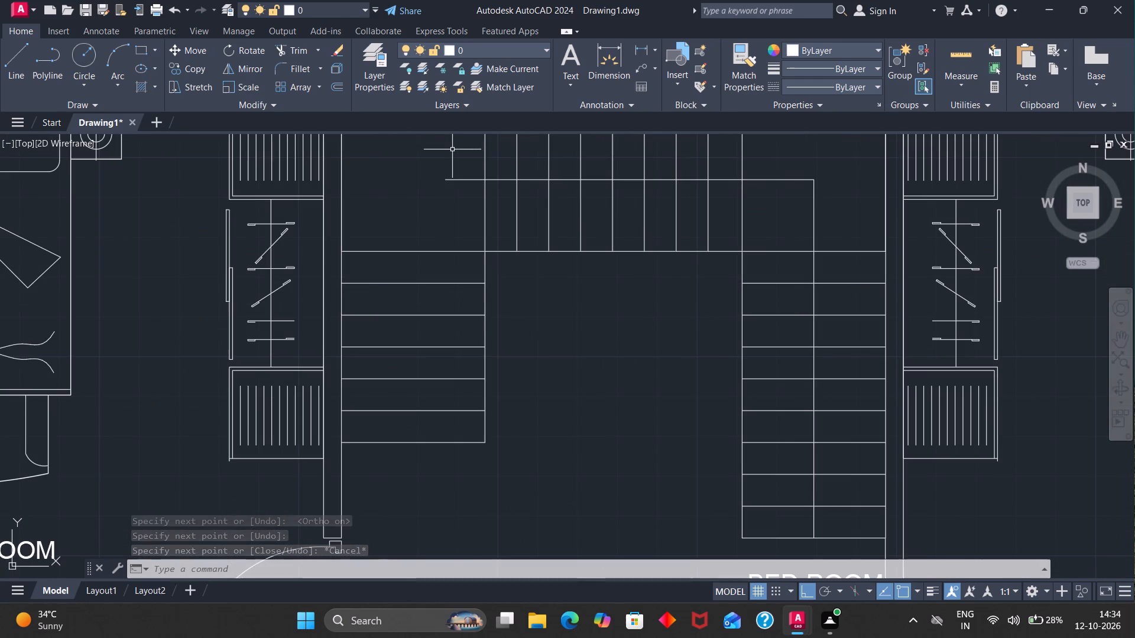
pyautogui.write('POL')
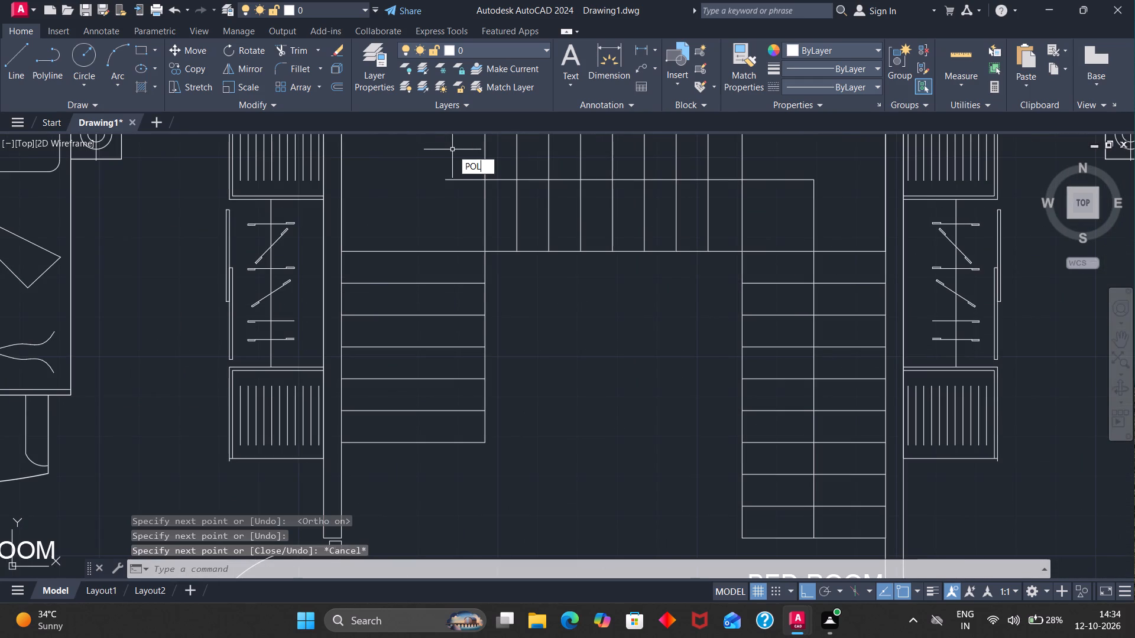
pyautogui.press('Return')
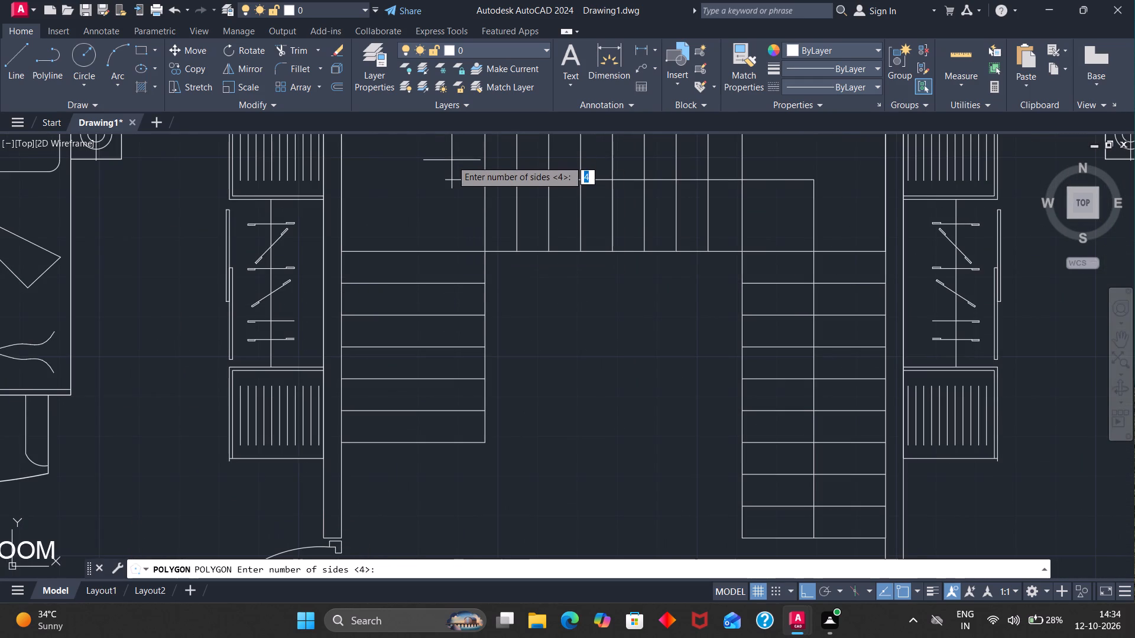
pyautogui.press('3')
pyautogui.press('Return')
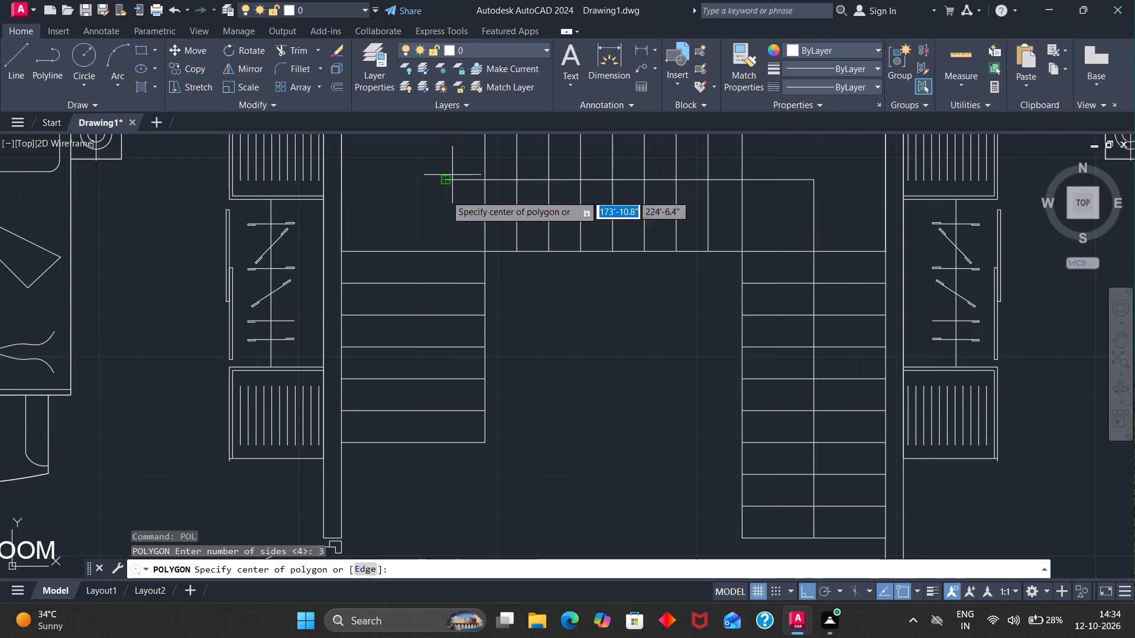
pyautogui.click(369, 568)
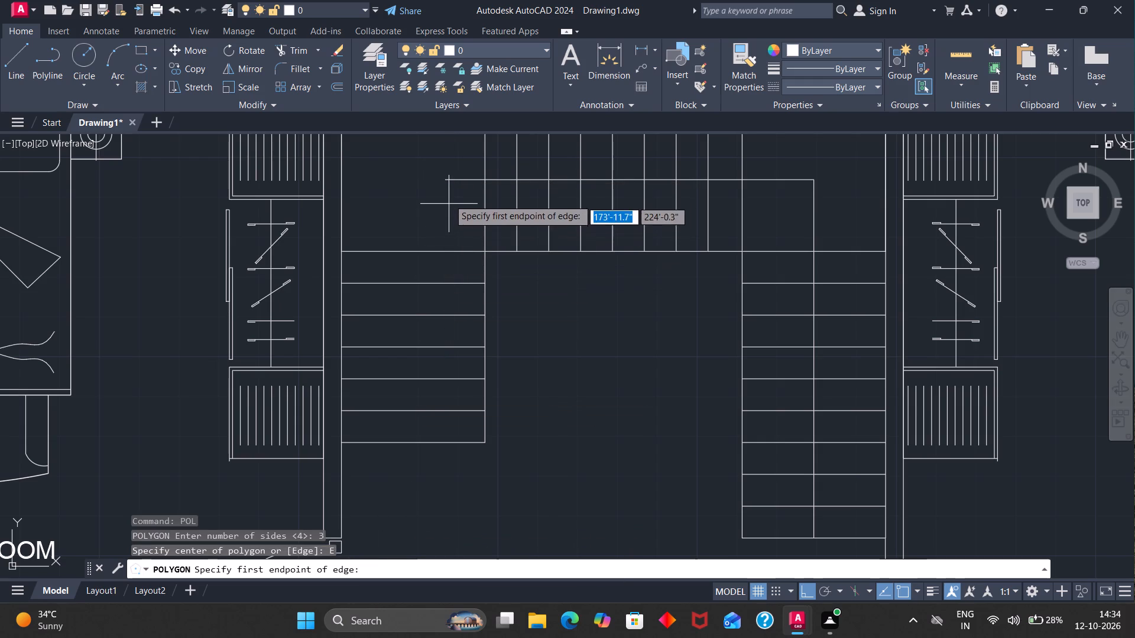
pyautogui.click(443, 177)
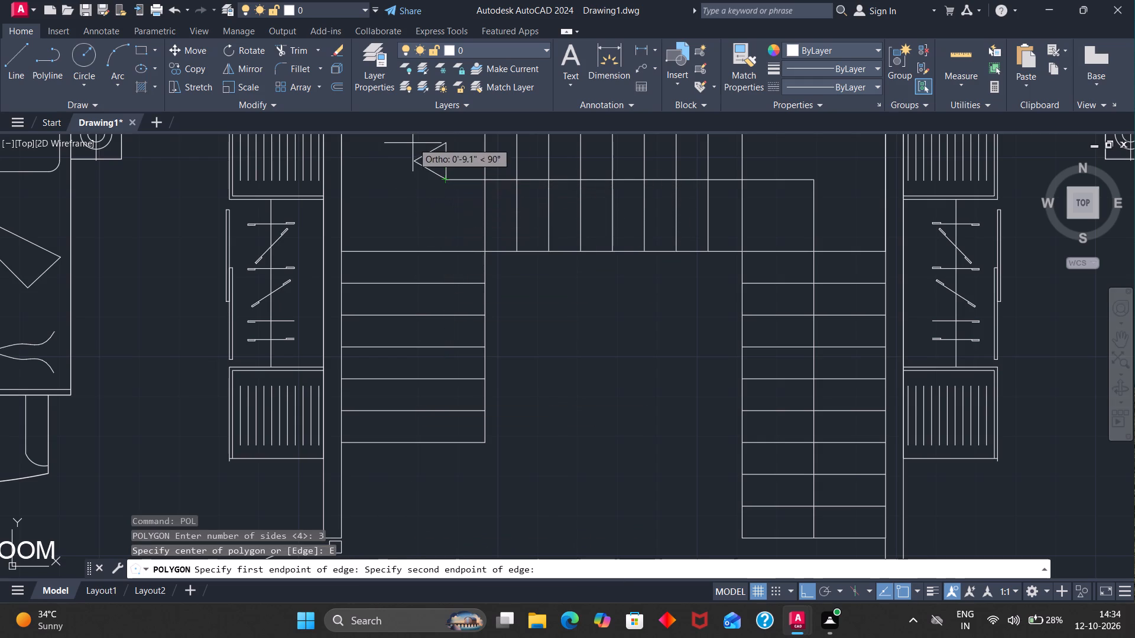
pyautogui.click(443, 152)
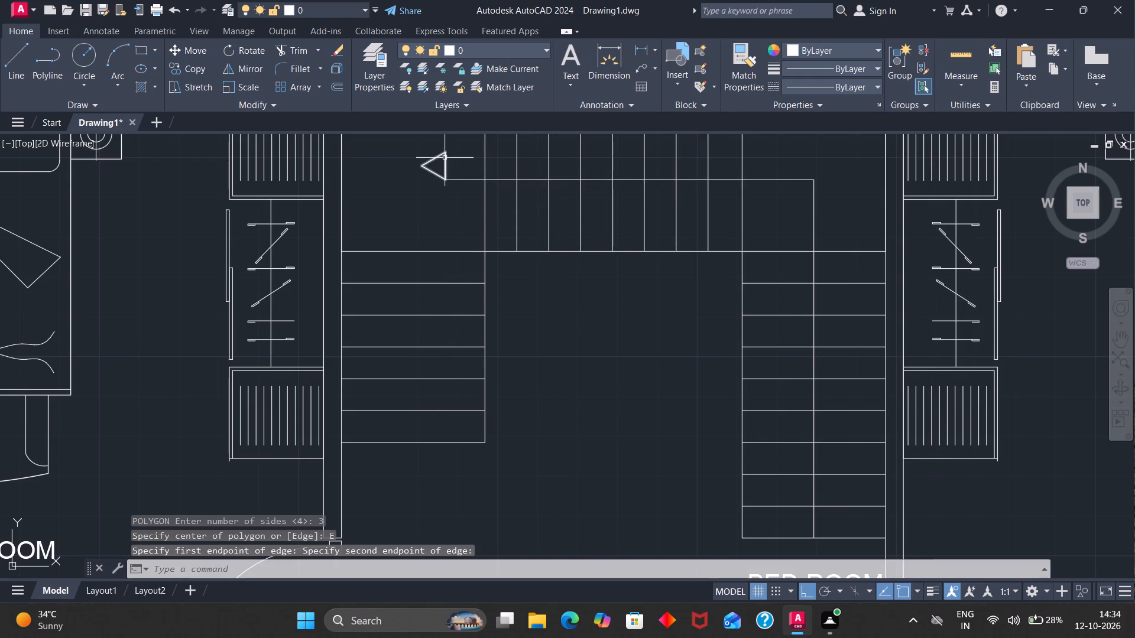
# Move the triangle from the midpoint of its vertical edge down onto the end of the staircase direction line.
pyautogui.click(445, 158)
pyautogui.press('m')
pyautogui.press('Return')
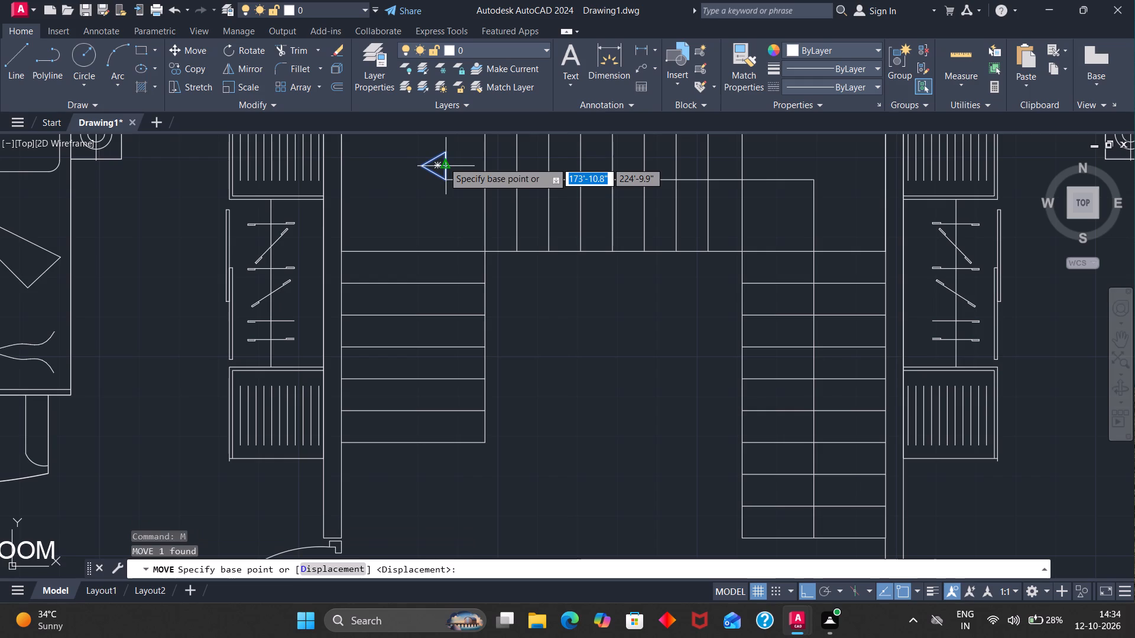
pyautogui.click(443, 162)
pyautogui.click(443, 183)
# Change the BED ROOM label below the staircase's right flight to UP.
pyautogui.scroll(-2, 465, 187)
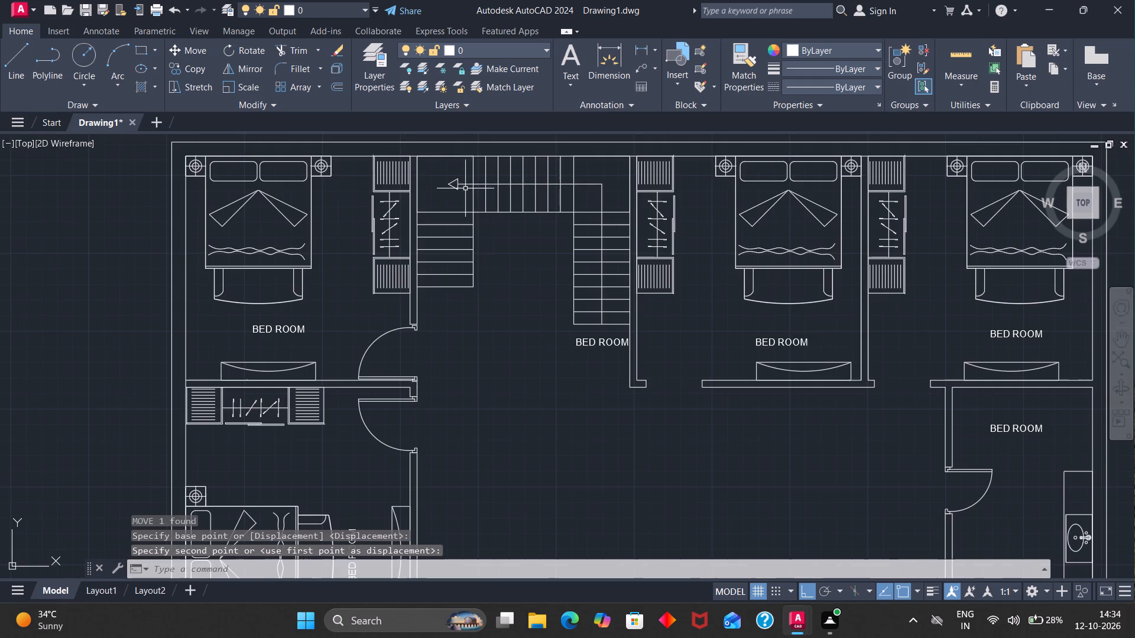
pyautogui.click(612, 346)
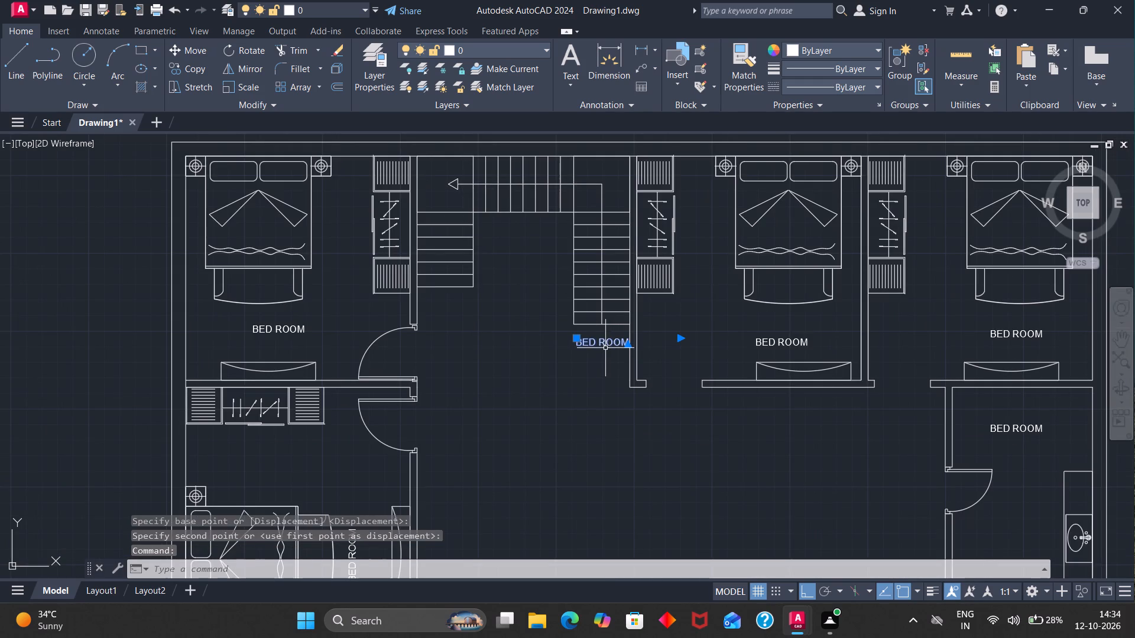
pyautogui.press('t')
pyautogui.press('e')
pyautogui.press('Return')
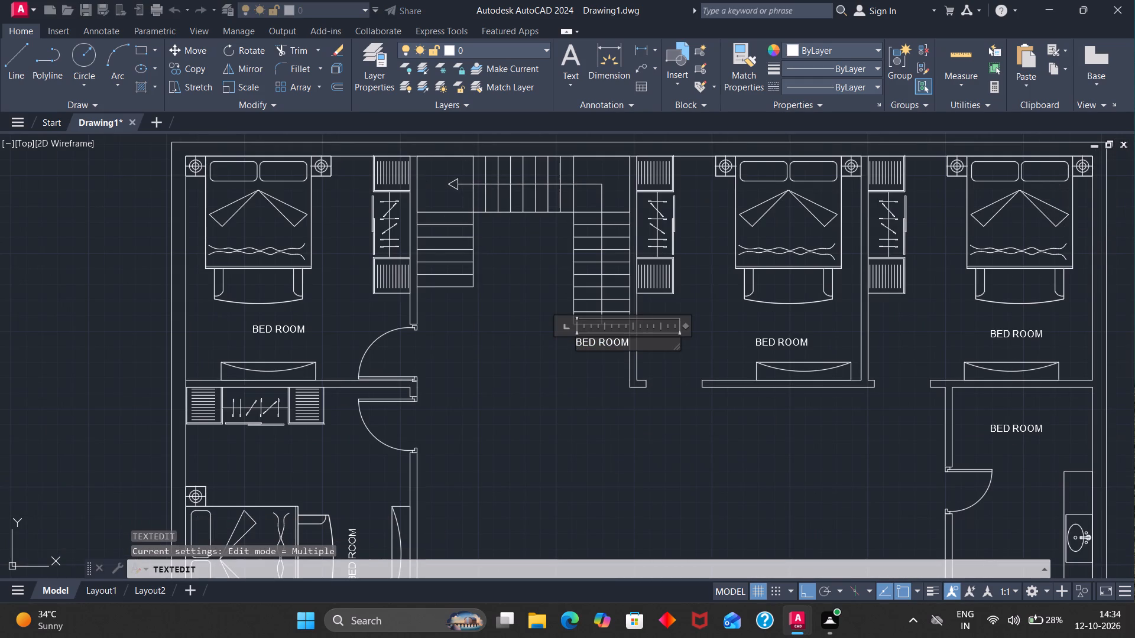
pyautogui.click(627, 340)
pyautogui.press('BackSpace')
pyautogui.press('BackSpace')
pyautogui.press('BackSpace')
pyautogui.press('BackSpace')
pyautogui.press('BackSpace')
pyautogui.press('BackSpace')
pyautogui.press('BackSpace')
pyautogui.press('BackSpace')
pyautogui.press('BackSpace')
pyautogui.press('BackSpace')
pyautogui.press('BackSpace')
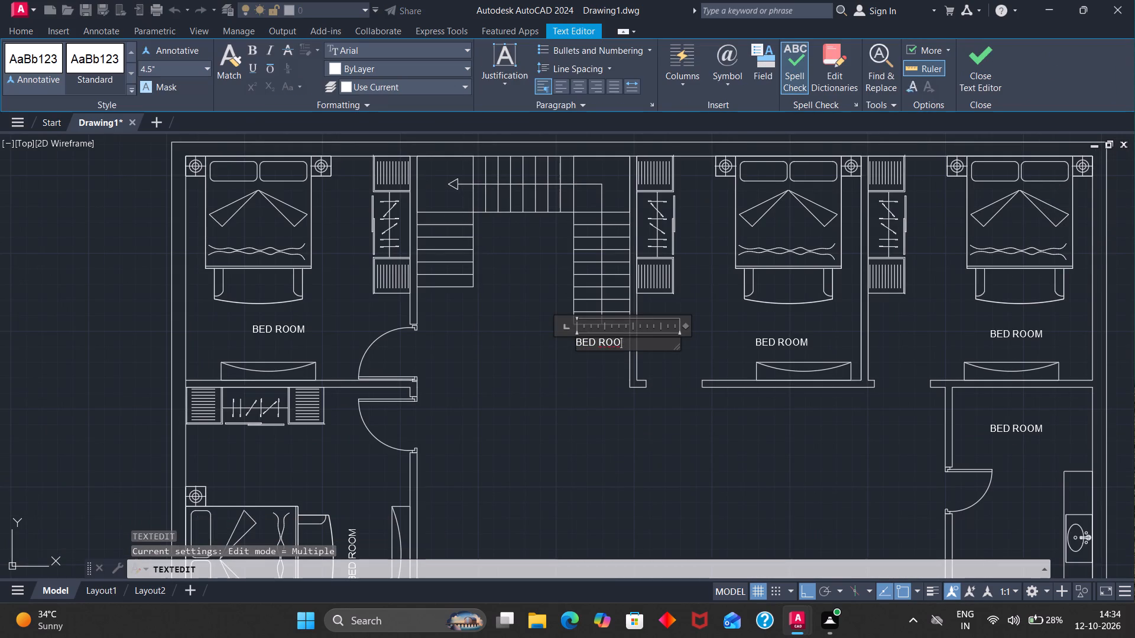
pyautogui.write('UP')
pyautogui.press('Return')
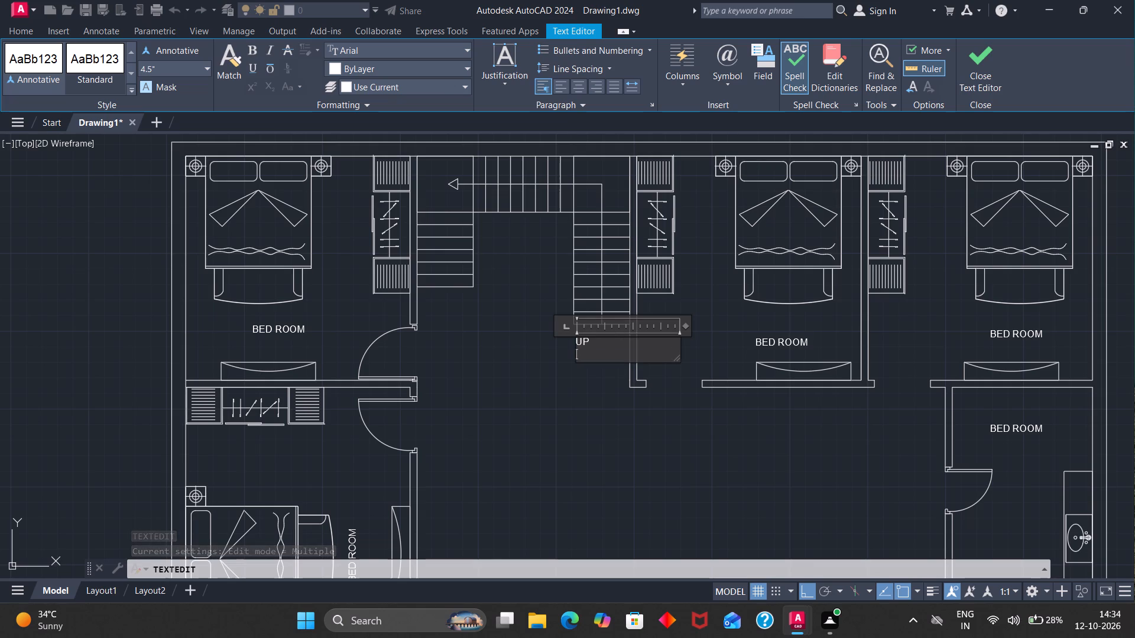
pyautogui.press('BackSpace')
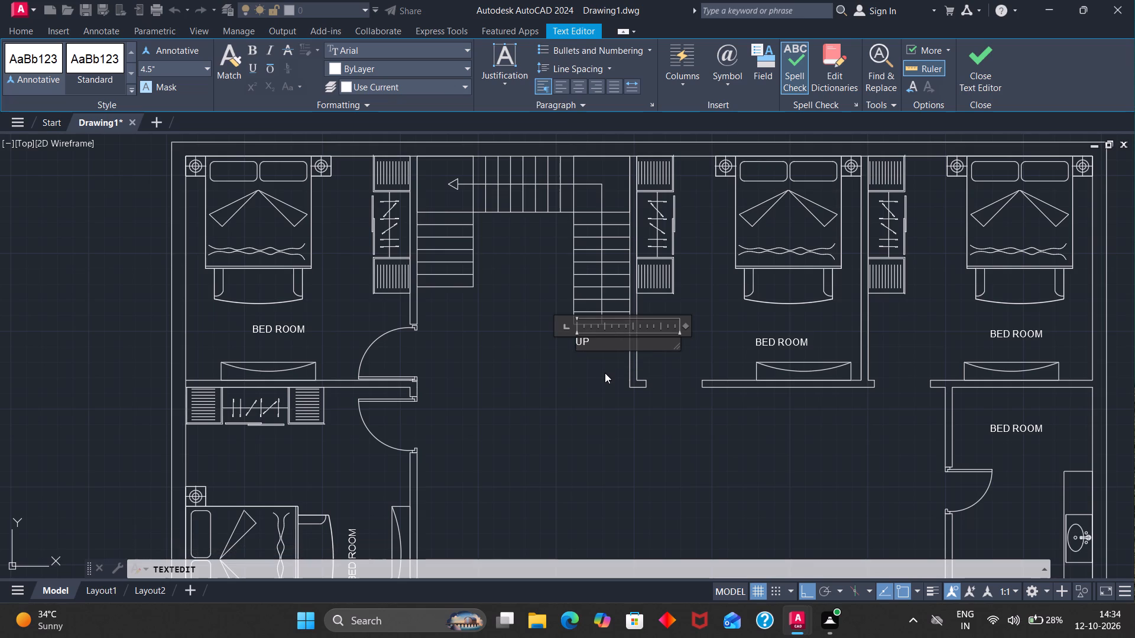
pyautogui.press('Escape')
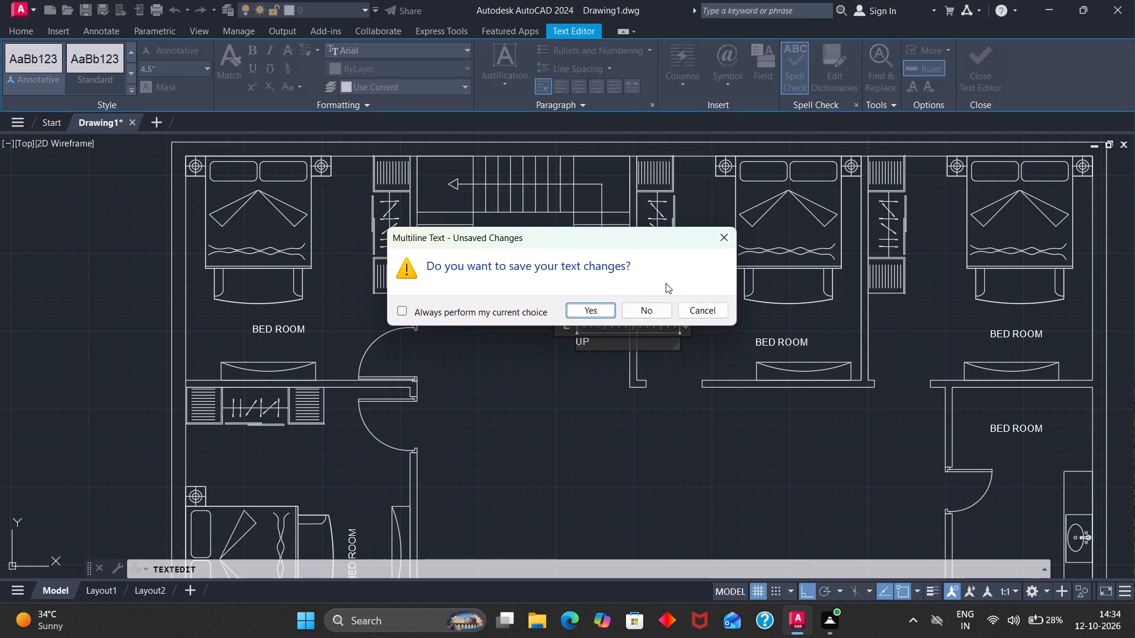
pyautogui.click(717, 235)
pyautogui.click(618, 385)
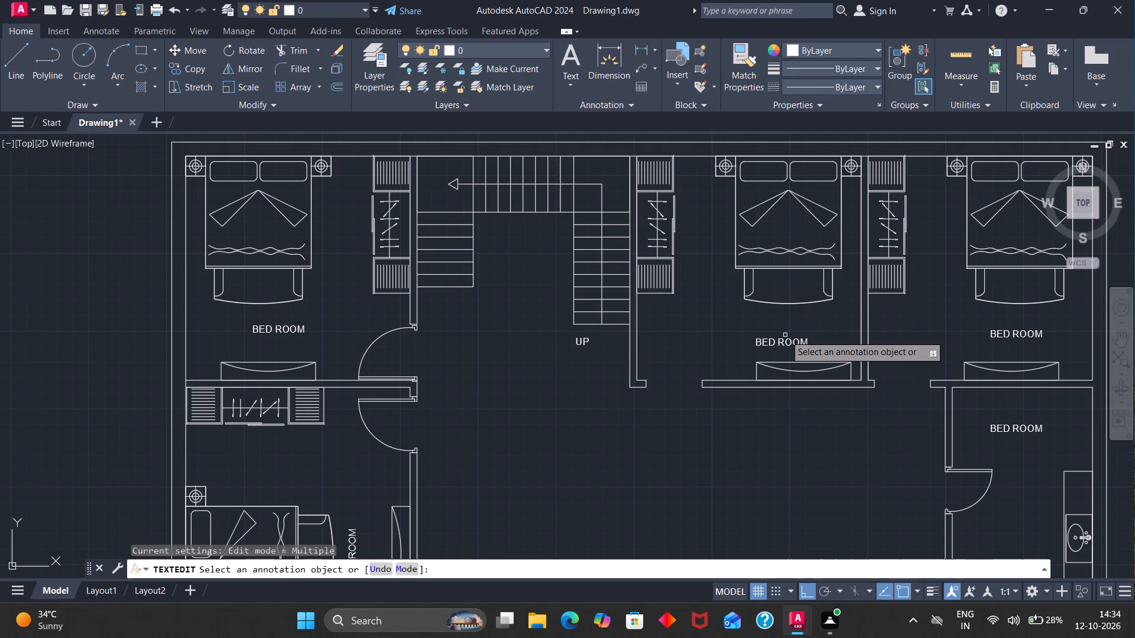
# Change the BED ROOM label in the room with the sink and stove to KITCHEN.
pyautogui.scroll(-1, 785, 335)
pyautogui.click(939, 395)
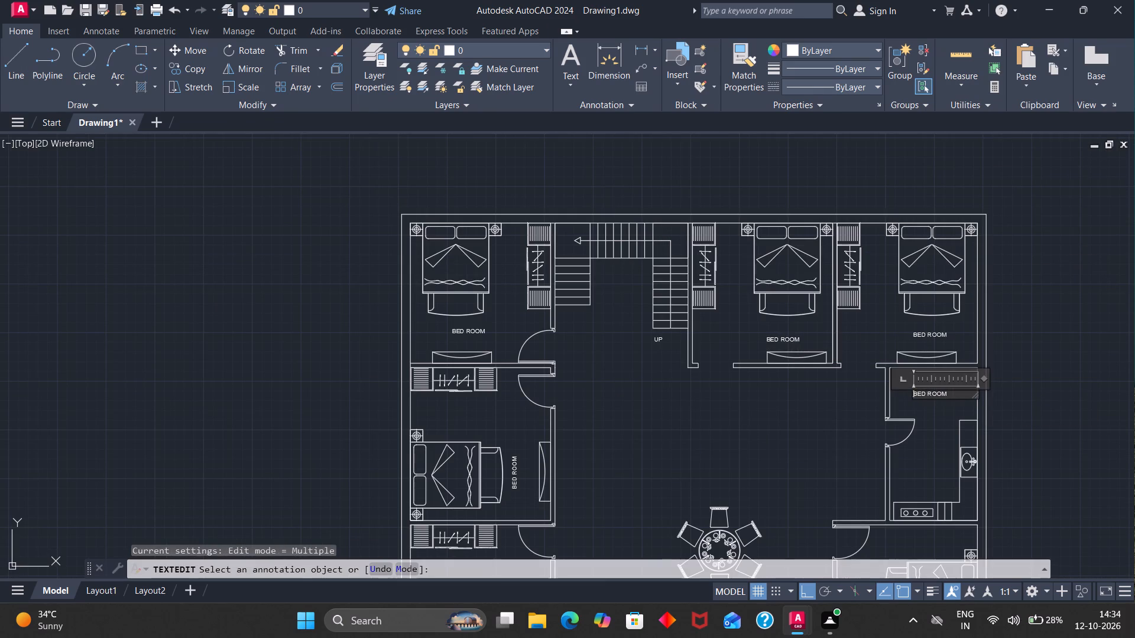
pyautogui.click(950, 396)
pyautogui.press('BackSpace')
pyautogui.press('BackSpace')
pyautogui.press('BackSpace')
pyautogui.press('BackSpace')
pyautogui.press('BackSpace')
pyautogui.press('BackSpace')
pyautogui.press('BackSpace')
pyautogui.press('BackSpace')
pyautogui.press('BackSpace')
pyautogui.press('BackSpace')
pyautogui.press('BackSpace')
pyautogui.press('BackSpace')
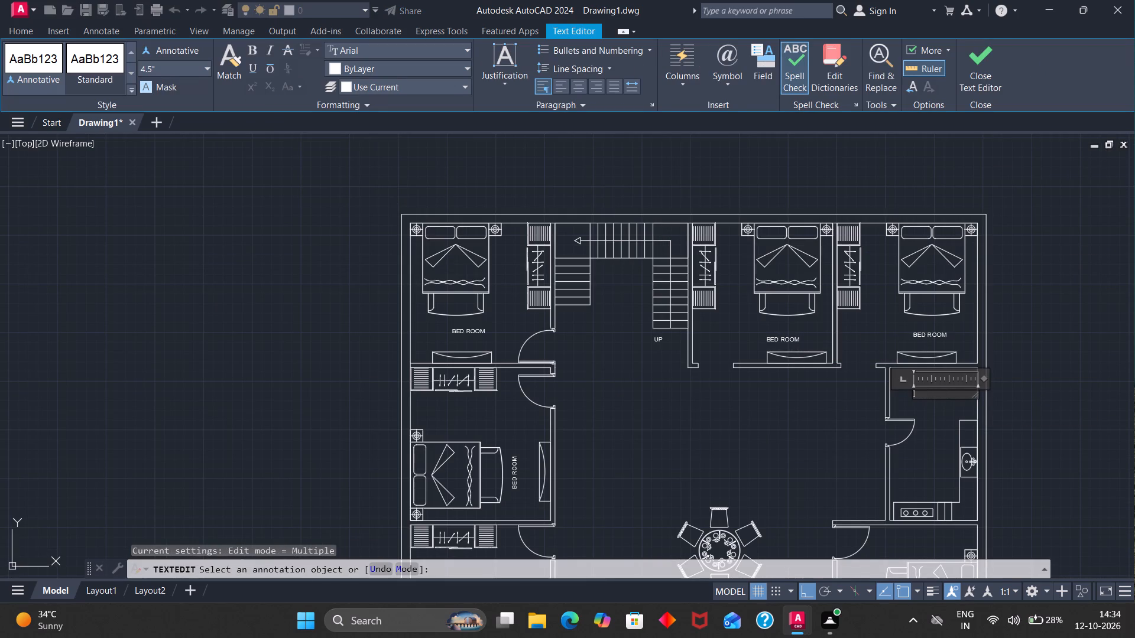
pyautogui.write('KI')
pyautogui.press('t')
pyautogui.press('c')
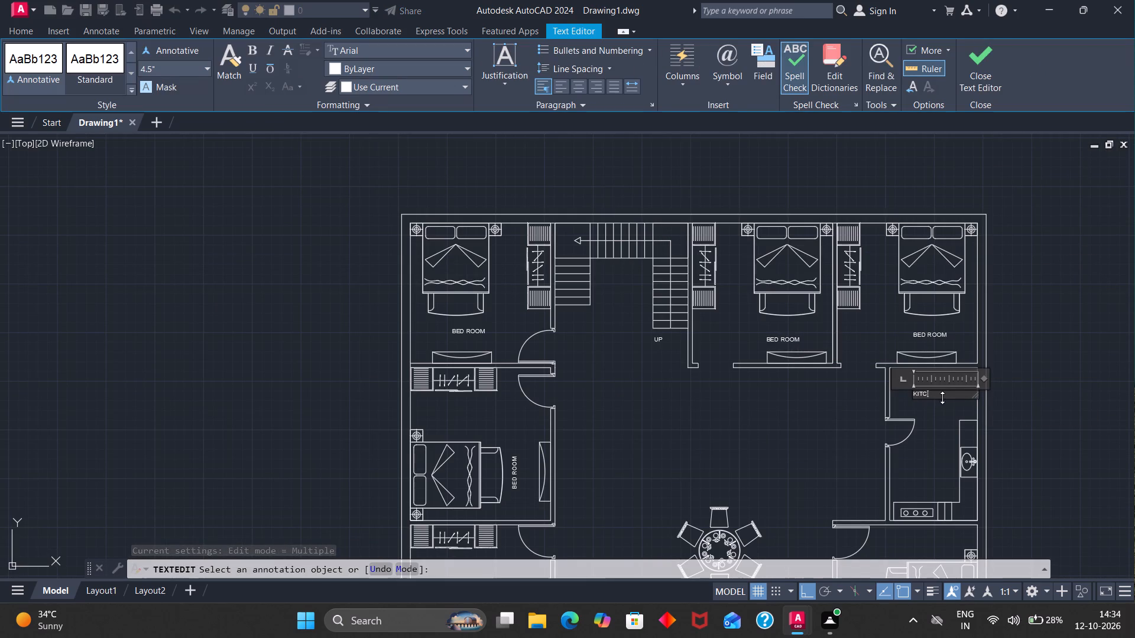
pyautogui.press('h')
pyautogui.write('EN')
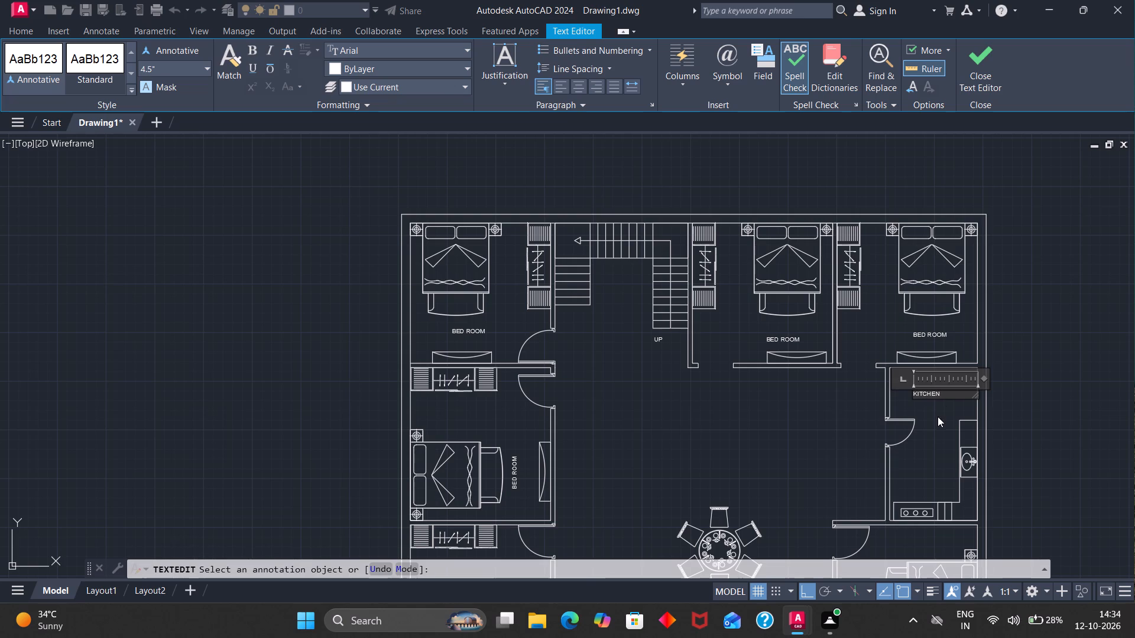
pyautogui.click(938, 418)
# Change the BED ROOM label in the sofa room at the plan's bottom to WAITING AREA.
pyautogui.scroll(-2, 938, 422)
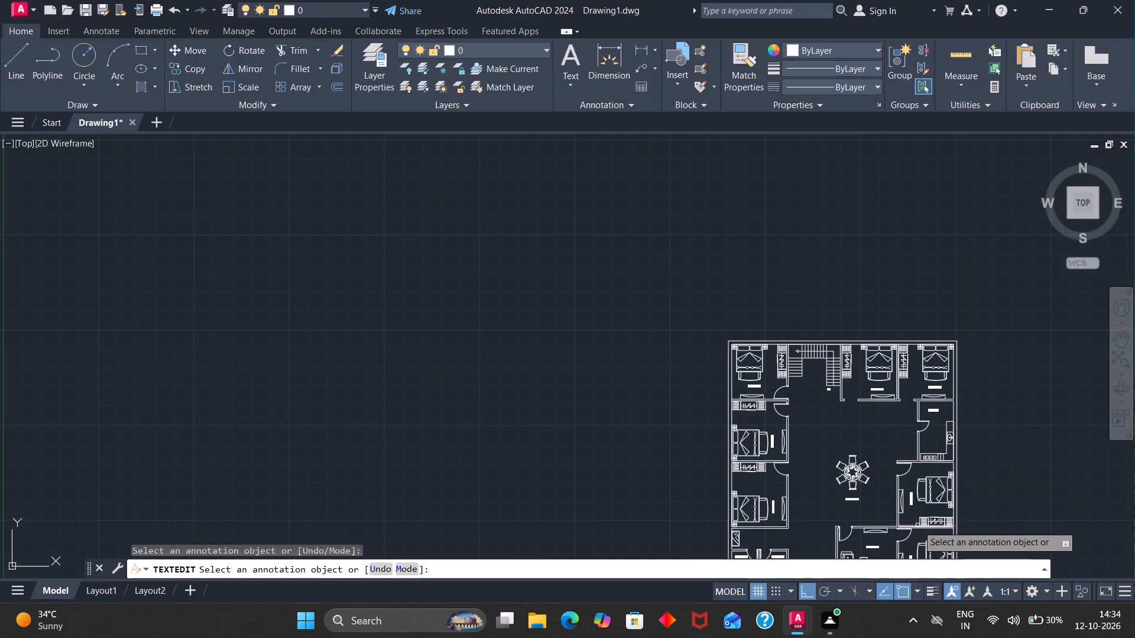
pyautogui.scroll(-2, 917, 525)
pyautogui.scroll(3, 910, 546)
pyautogui.scroll(2, 861, 509)
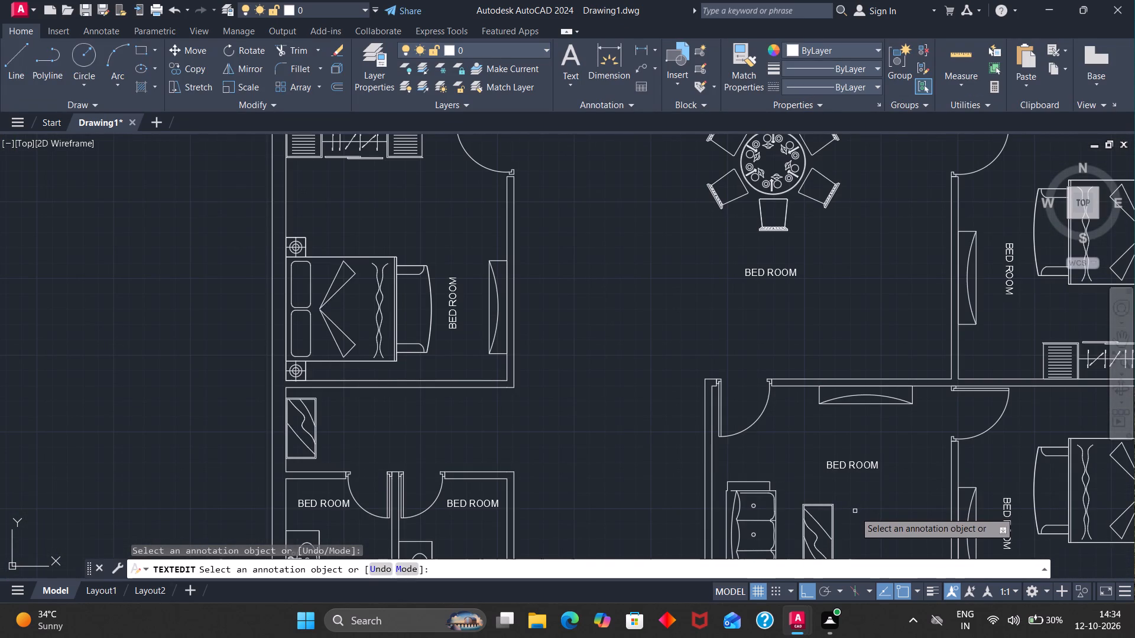
pyautogui.click(860, 462)
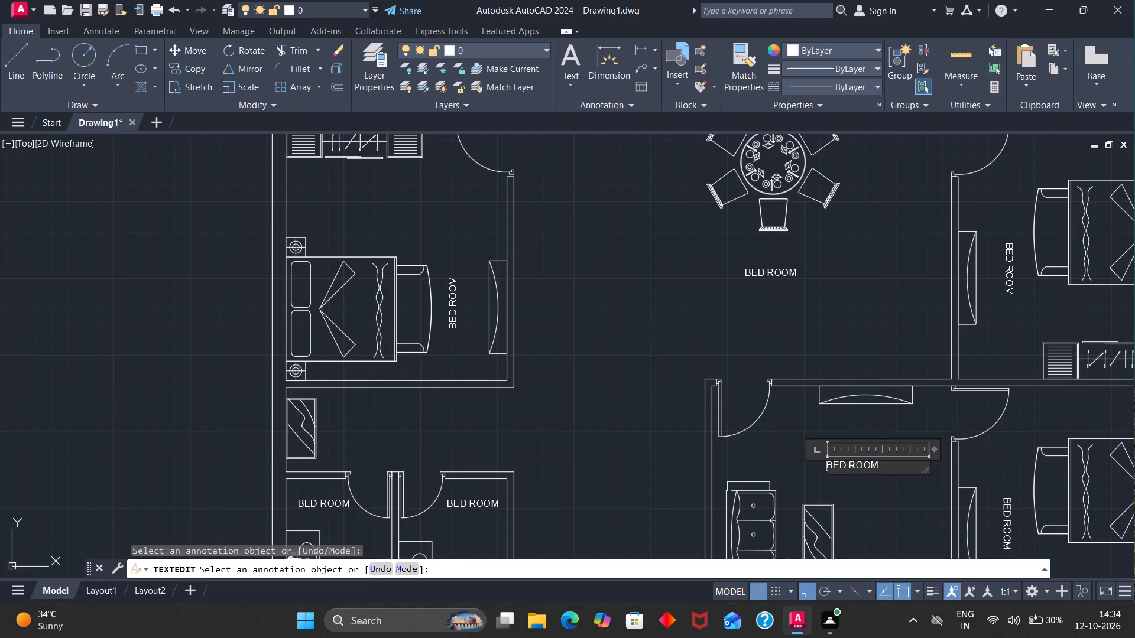
pyautogui.click(888, 461)
pyautogui.press('BackSpace')
pyautogui.press('BackSpace')
pyautogui.press('BackSpace')
pyautogui.press('BackSpace')
pyautogui.press('BackSpace')
pyautogui.press('BackSpace')
pyautogui.press('BackSpace')
pyautogui.press('BackSpace')
pyautogui.press('BackSpace')
pyautogui.press('BackSpace')
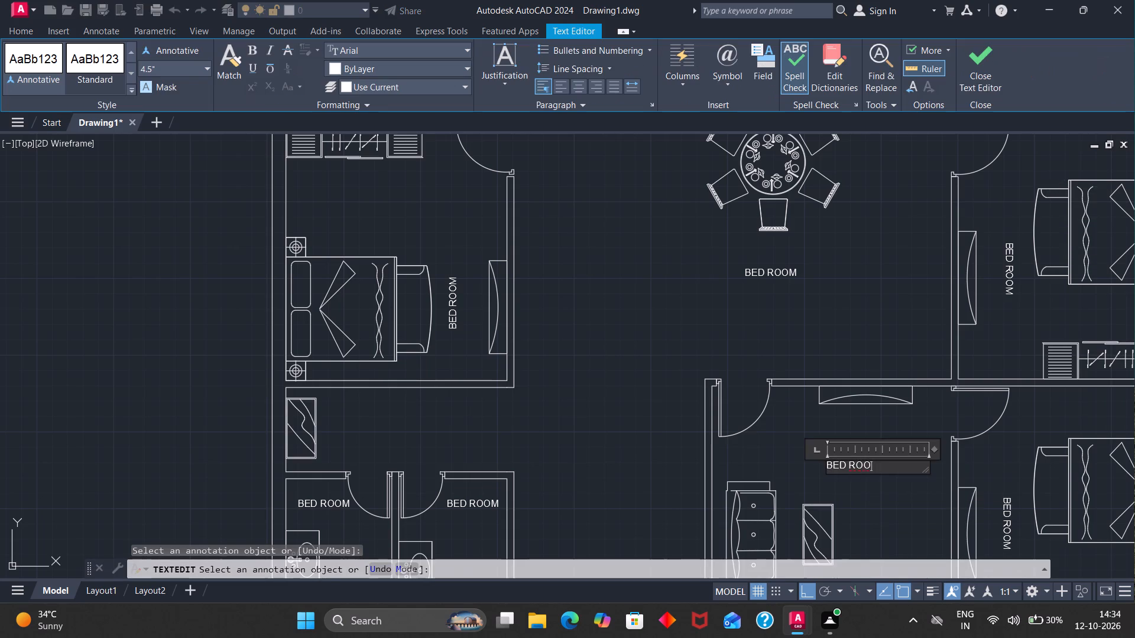
pyautogui.write('WAITING')
pyautogui.press('space')
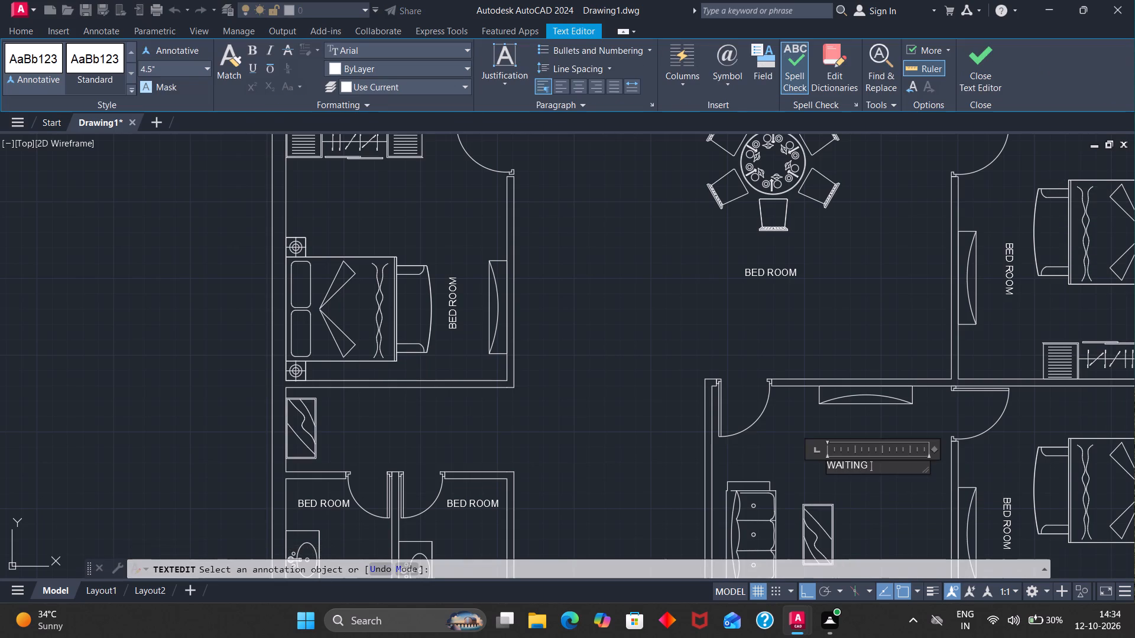
pyautogui.write('AREA')
pyautogui.scroll(-2, 870, 488)
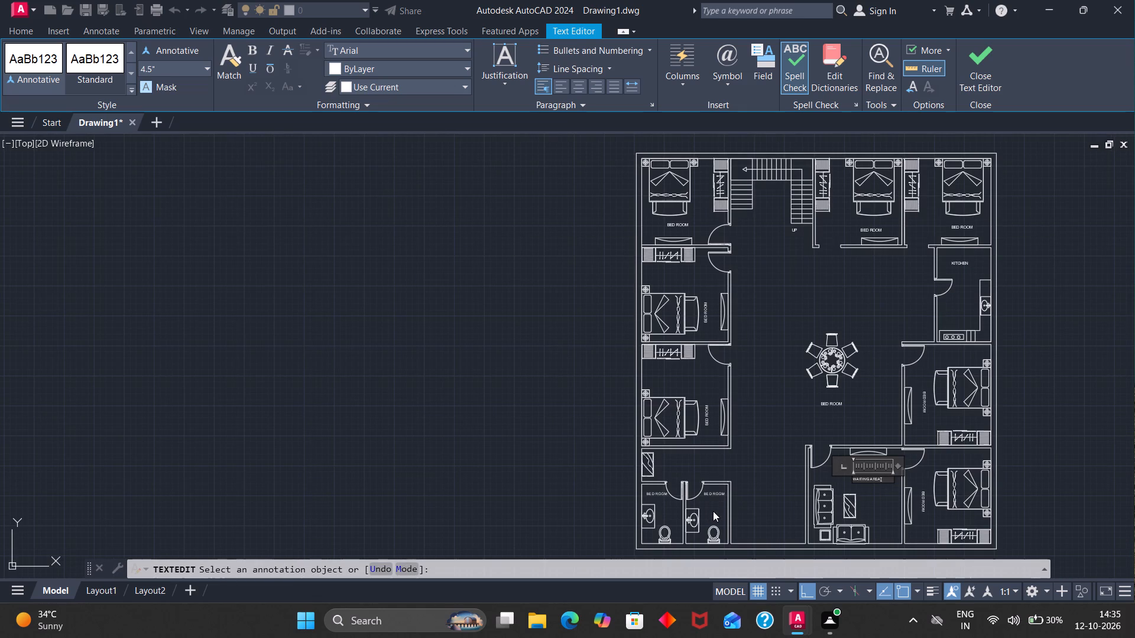
pyautogui.scroll(3, 695, 501)
pyautogui.click(768, 467)
# Change the BED ROOM label in the right-hand of the two lower-left toilets to T/B.
pyautogui.click(767, 472)
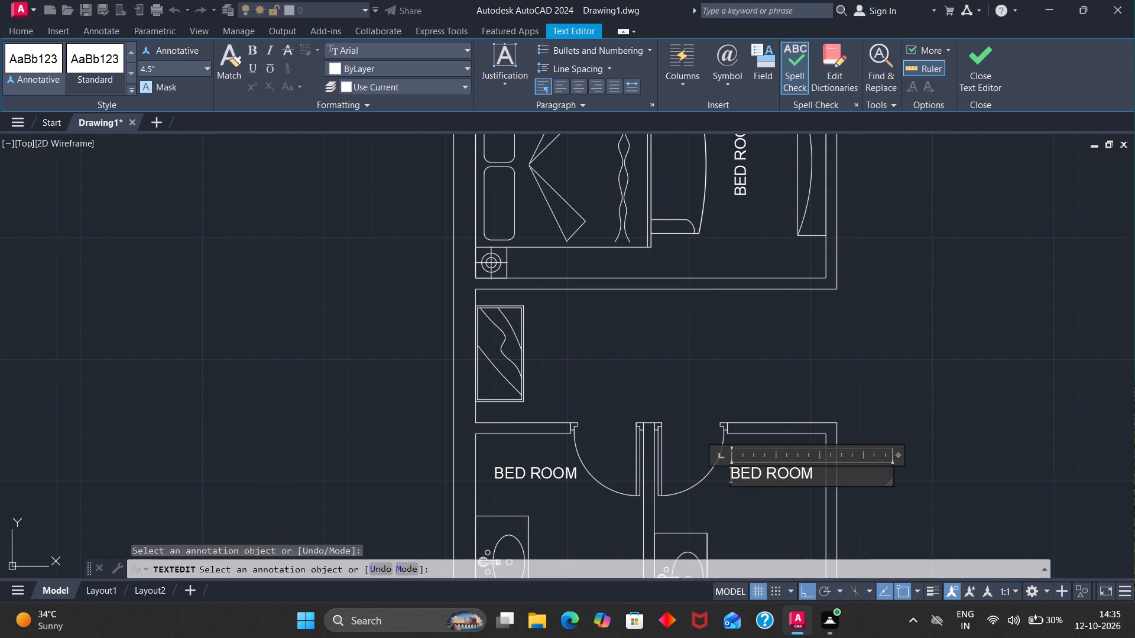
pyautogui.click(821, 477)
pyautogui.press('BackSpace')
pyautogui.press('BackSpace')
pyautogui.press('BackSpace')
pyautogui.press('BackSpace')
pyautogui.press('BackSpace')
pyautogui.press('BackSpace')
pyautogui.press('BackSpace')
pyautogui.press('BackSpace')
pyautogui.press('BackSpace')
pyautogui.press('BackSpace')
pyautogui.press('BackSpace')
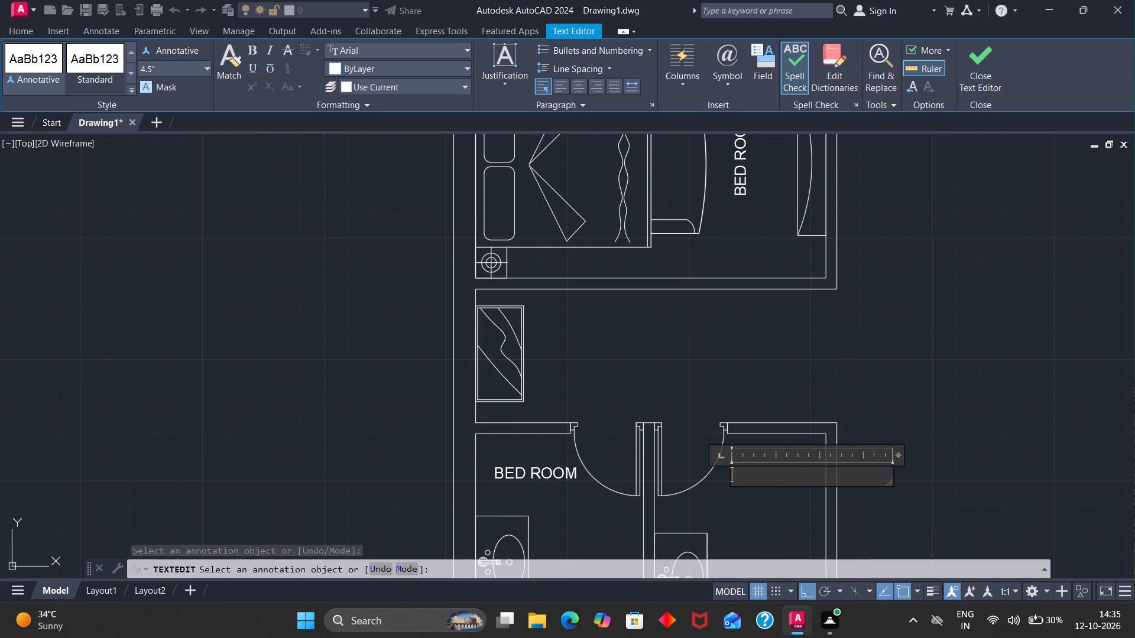
pyautogui.write('T/')
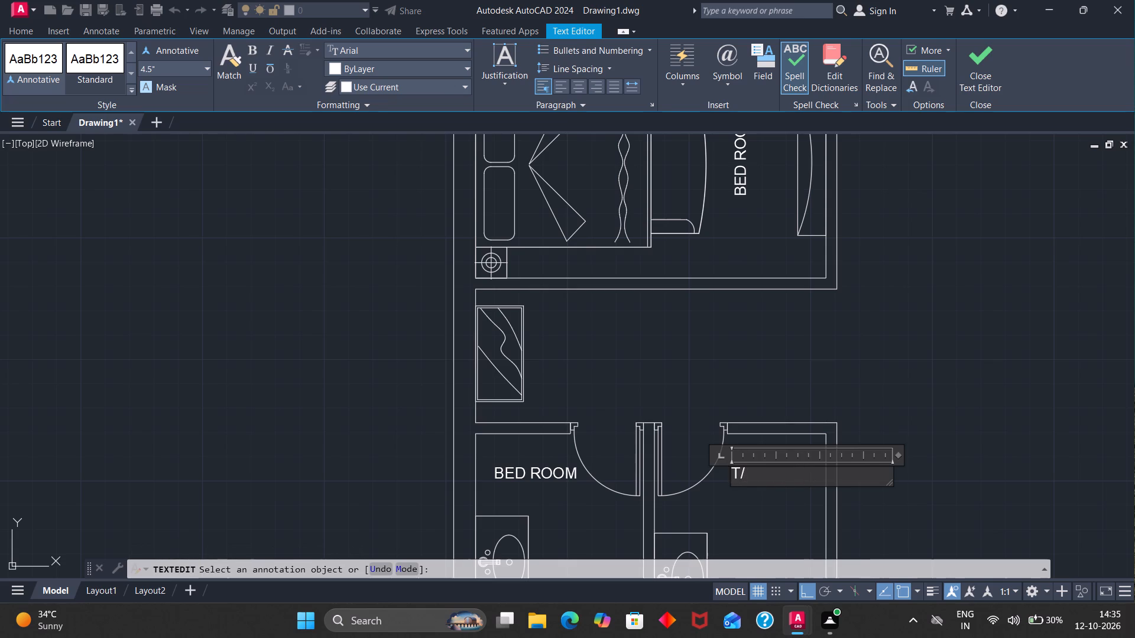
pyautogui.press('b')
pyautogui.doubleClick(565, 474)
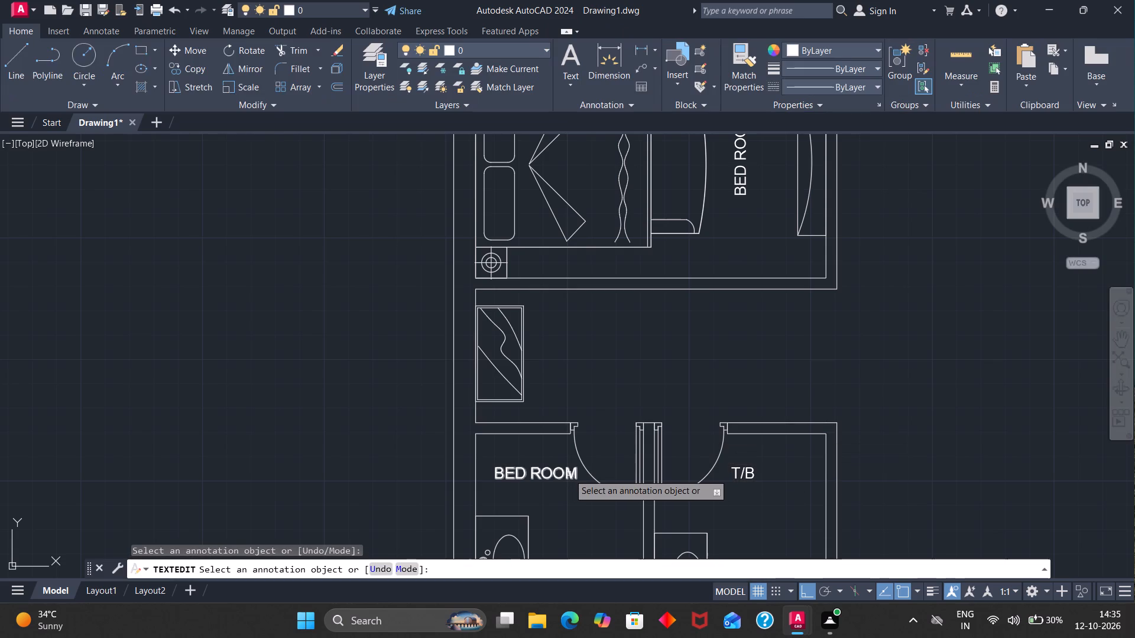
# Change the BED ROOM label in the left-hand of the two lower-left toilets to T/B.
pyautogui.click(569, 474)
pyautogui.click(578, 478)
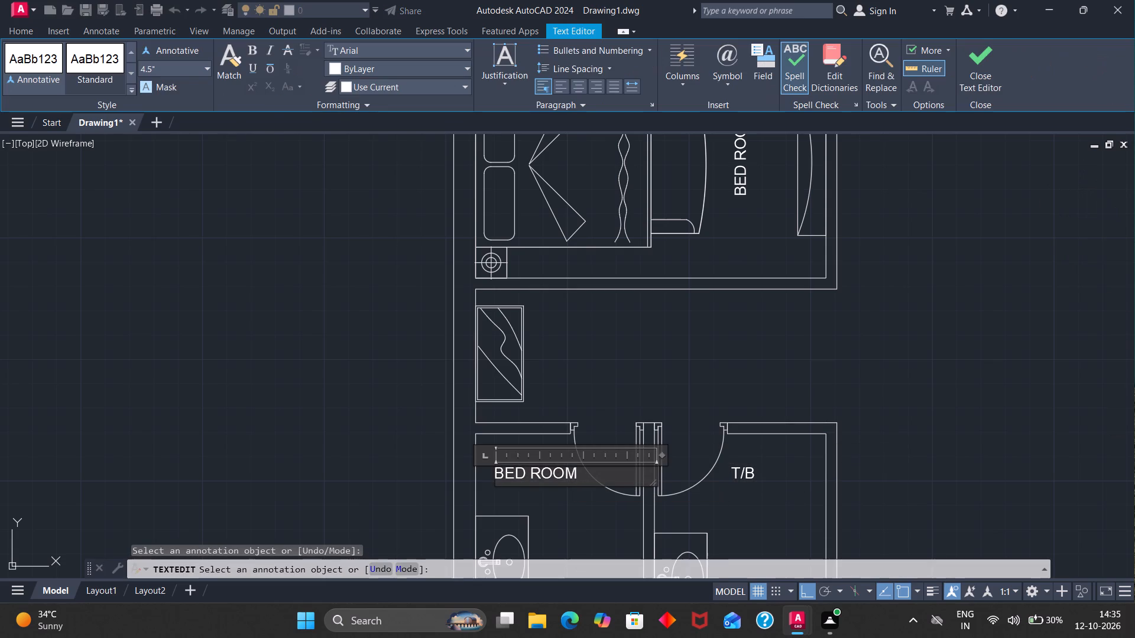
pyautogui.press('BackSpace')
pyautogui.press('BackSpace')
pyautogui.press('BackSpace')
pyautogui.press('BackSpace')
pyautogui.press('BackSpace')
pyautogui.press('BackSpace')
pyautogui.press('BackSpace')
pyautogui.press('BackSpace')
pyautogui.press('BackSpace')
pyautogui.press('BackSpace')
pyautogui.press('BackSpace')
pyautogui.press('BackSpace')
pyautogui.write('T/')
pyautogui.press('b')
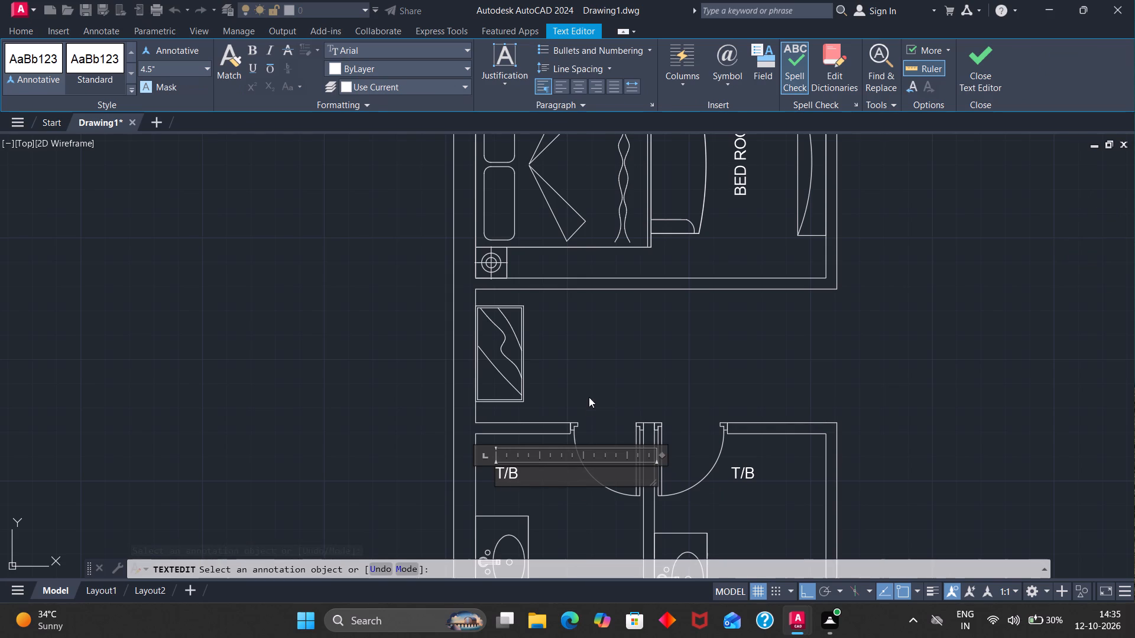
pyautogui.scroll(-2, 574, 367)
pyautogui.scroll(-1, 648, 305)
pyautogui.scroll(-1, 658, 222)
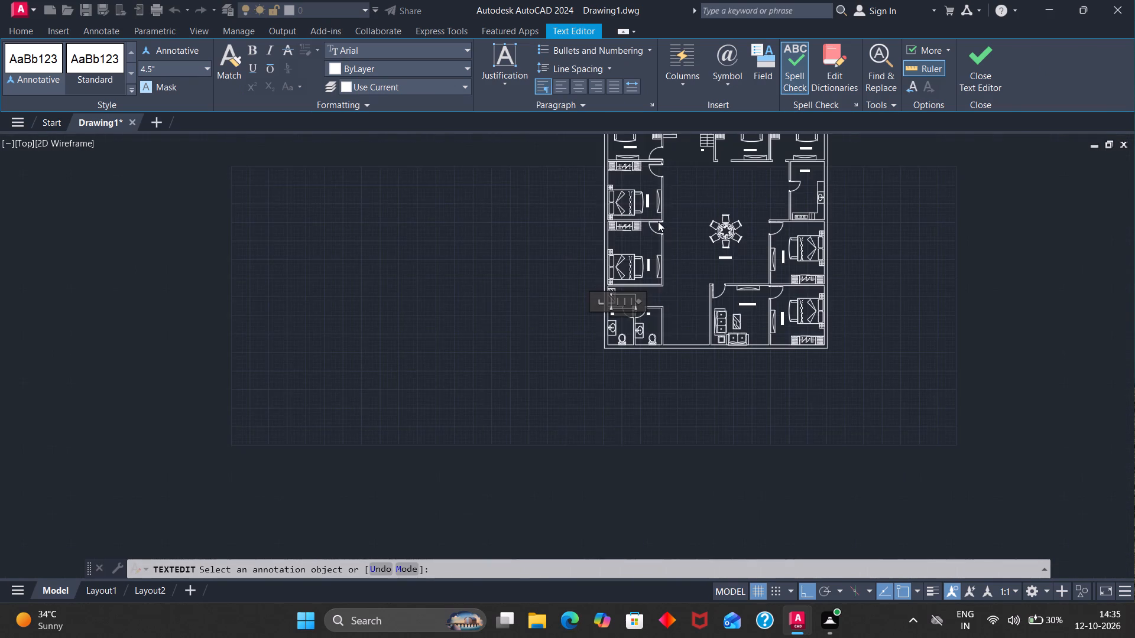
pyautogui.scroll(4, 734, 255)
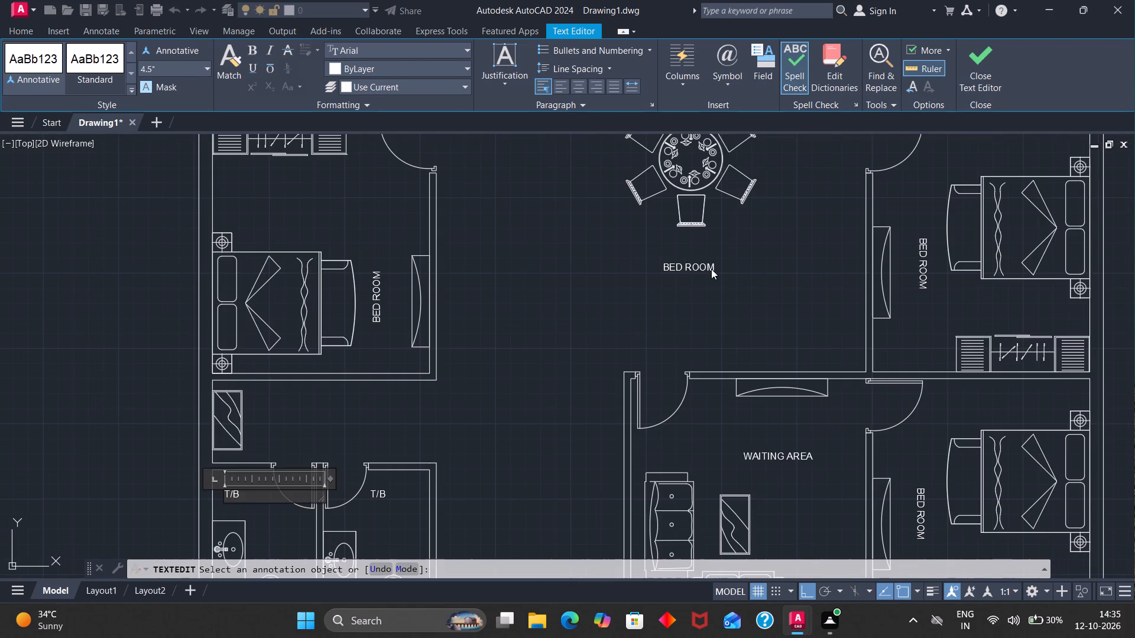
pyautogui.click(711, 269)
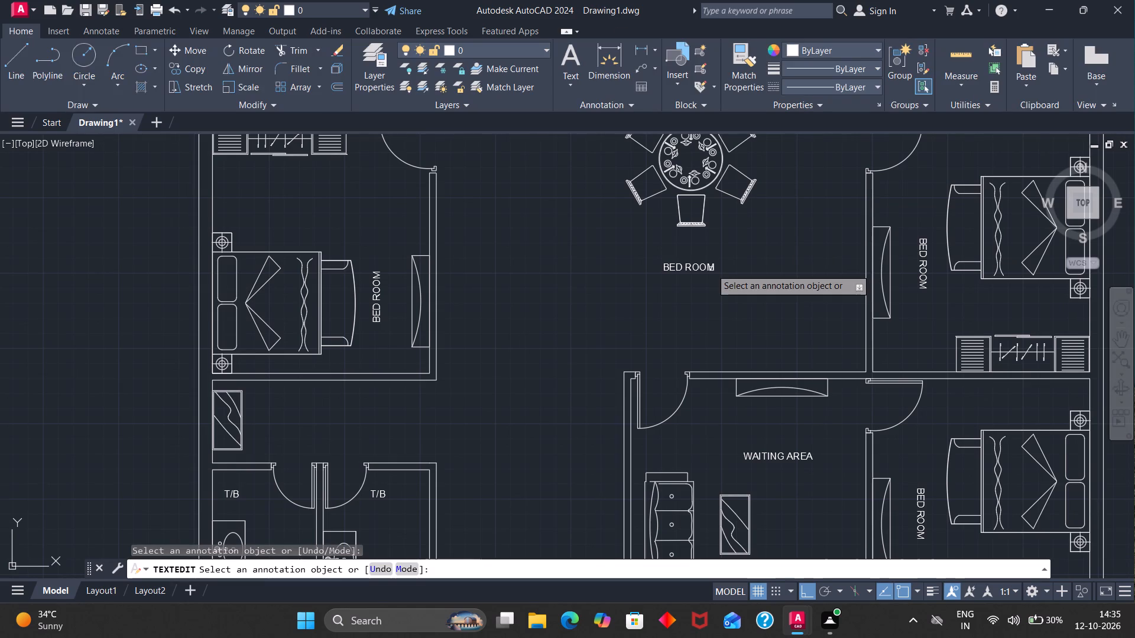
# Change the BED ROOM label below the round dining table to DINING HALL AREA.
pyautogui.click(703, 269)
pyautogui.click(714, 271)
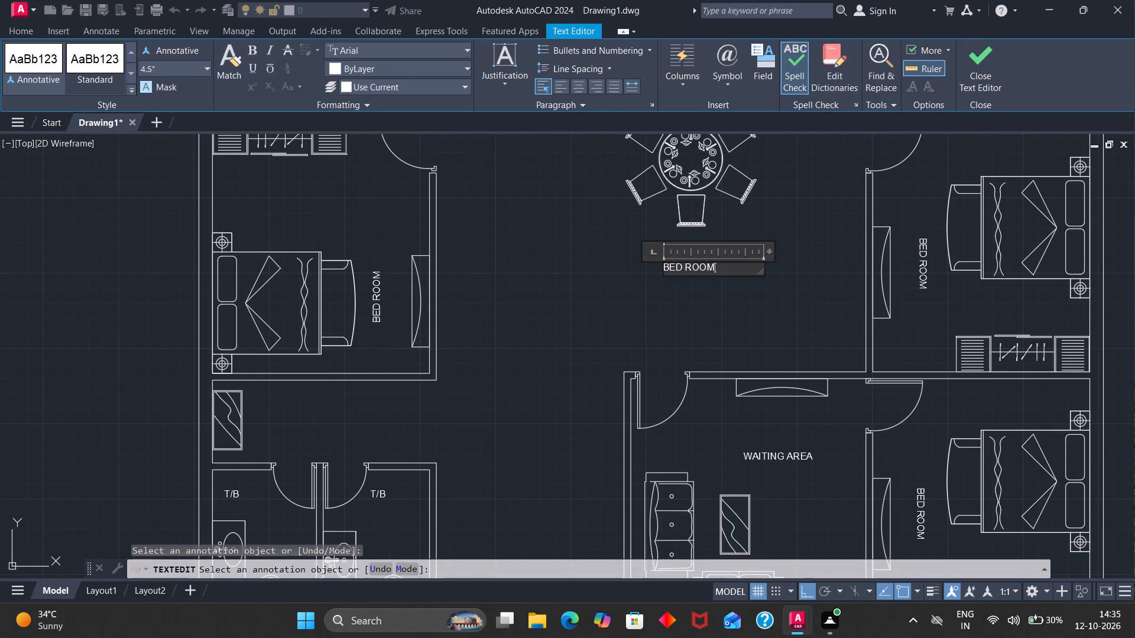
pyautogui.press('BackSpace')
pyautogui.press('BackSpace')
pyautogui.press('BackSpace')
pyautogui.press('BackSpace')
pyautogui.press('BackSpace')
pyautogui.press('BackSpace')
pyautogui.press('BackSpace')
pyautogui.press('BackSpace')
pyautogui.press('BackSpace')
pyautogui.press('BackSpace')
pyautogui.press('BackSpace')
pyautogui.press('BackSpace')
pyautogui.press('BackSpace')
pyautogui.press('BackSpace')
pyautogui.write('DINING HA')
pyautogui.write('LL AREA')
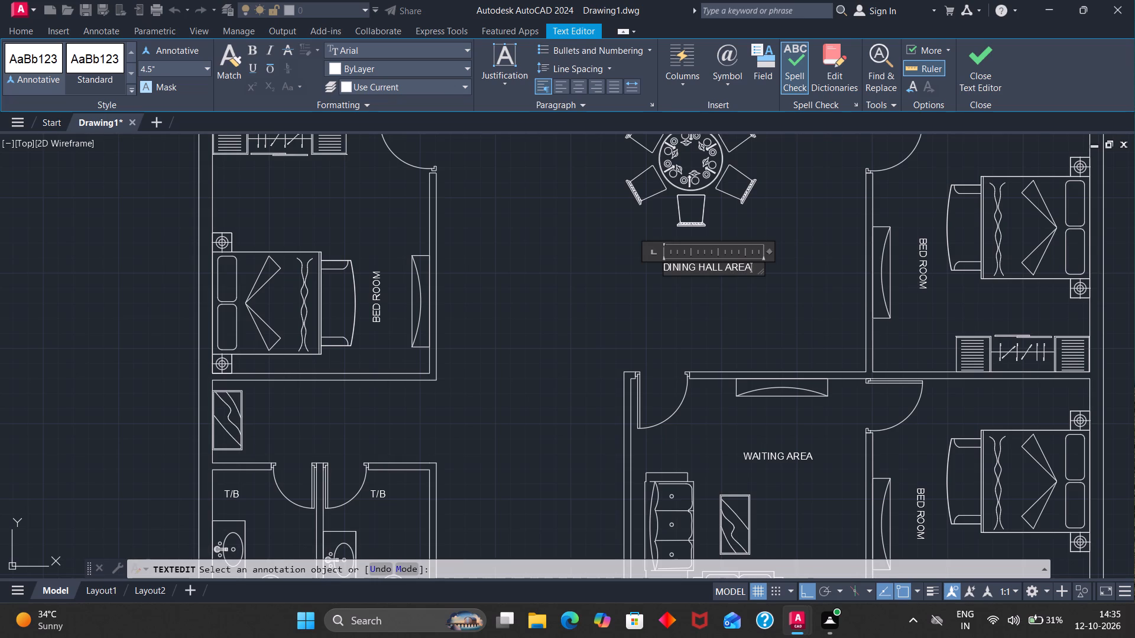
pyautogui.scroll(-1, 738, 265)
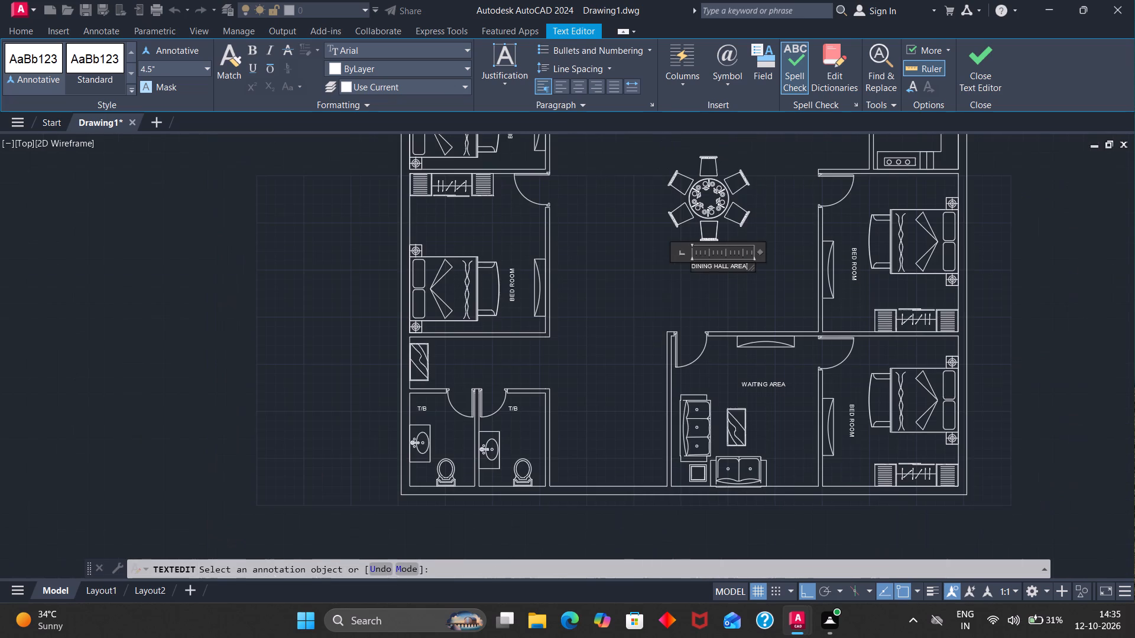
pyautogui.scroll(-1, 739, 247)
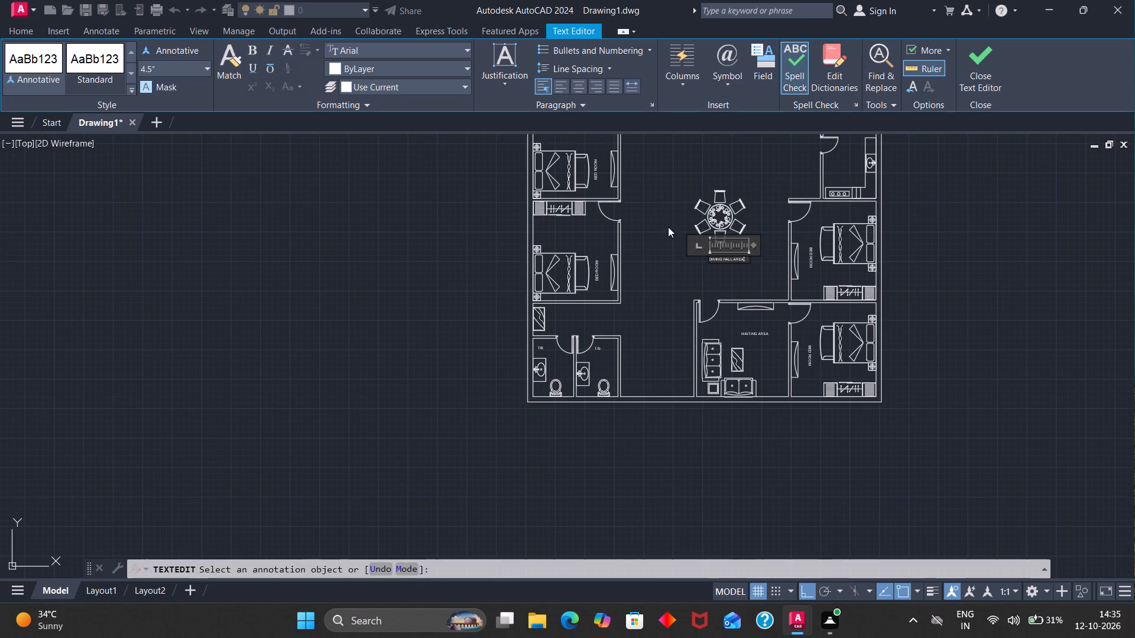
pyautogui.scroll(-2, 611, 203)
pyautogui.scroll(-2, 611, 144)
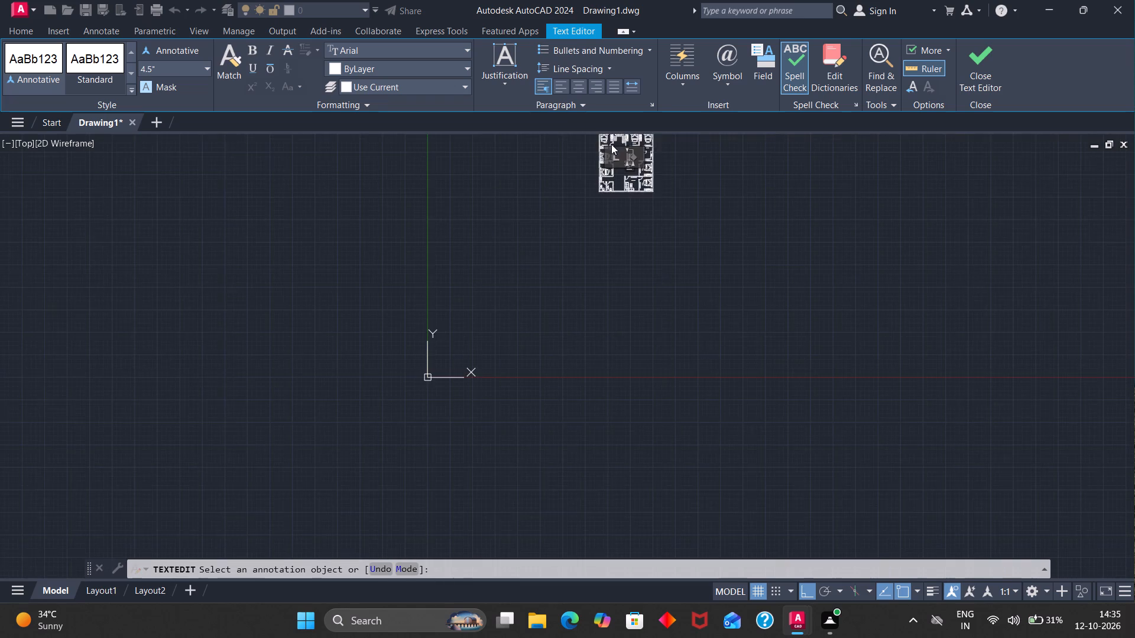
pyautogui.scroll(8, 611, 138)
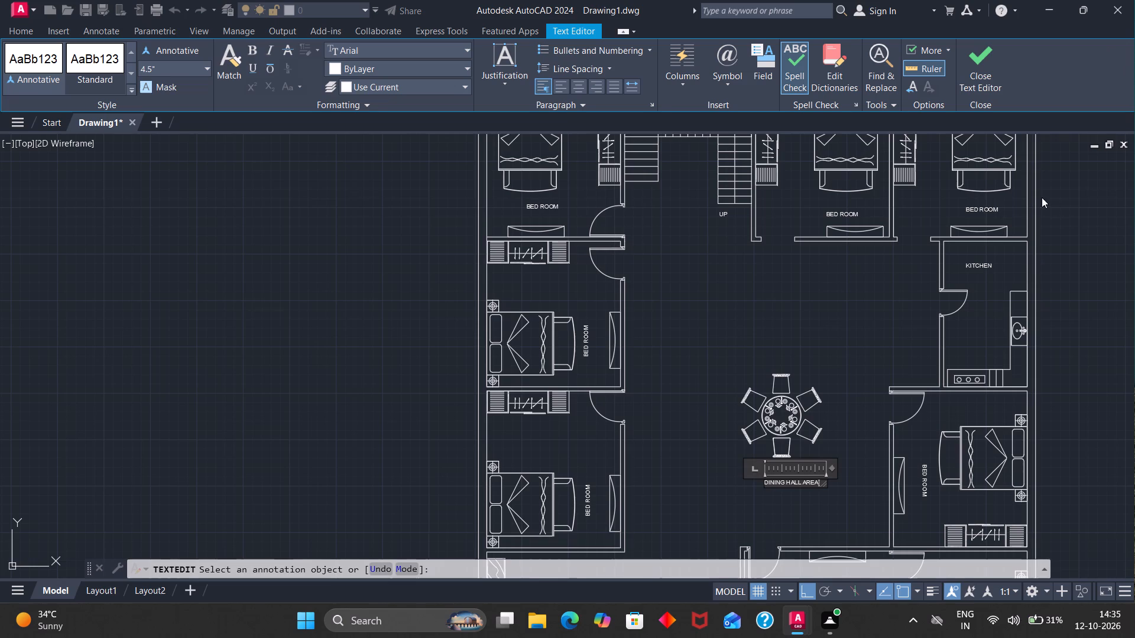
pyautogui.scroll(-2, 983, 210)
pyautogui.scroll(4, 983, 183)
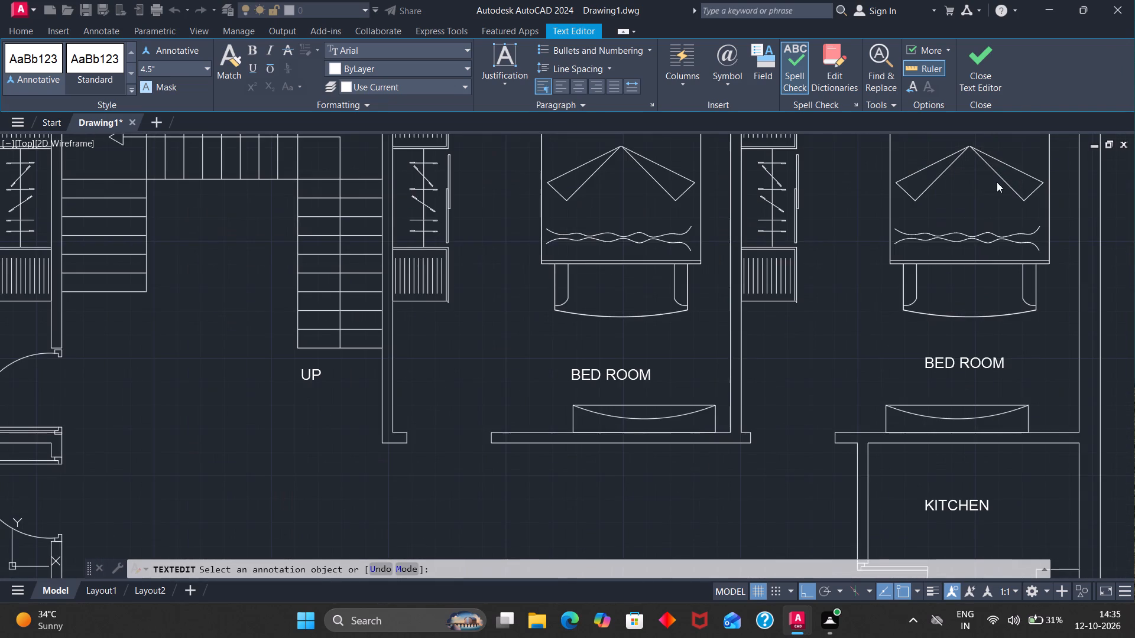
pyautogui.scroll(-4, 995, 203)
pyautogui.scroll(3, 990, 244)
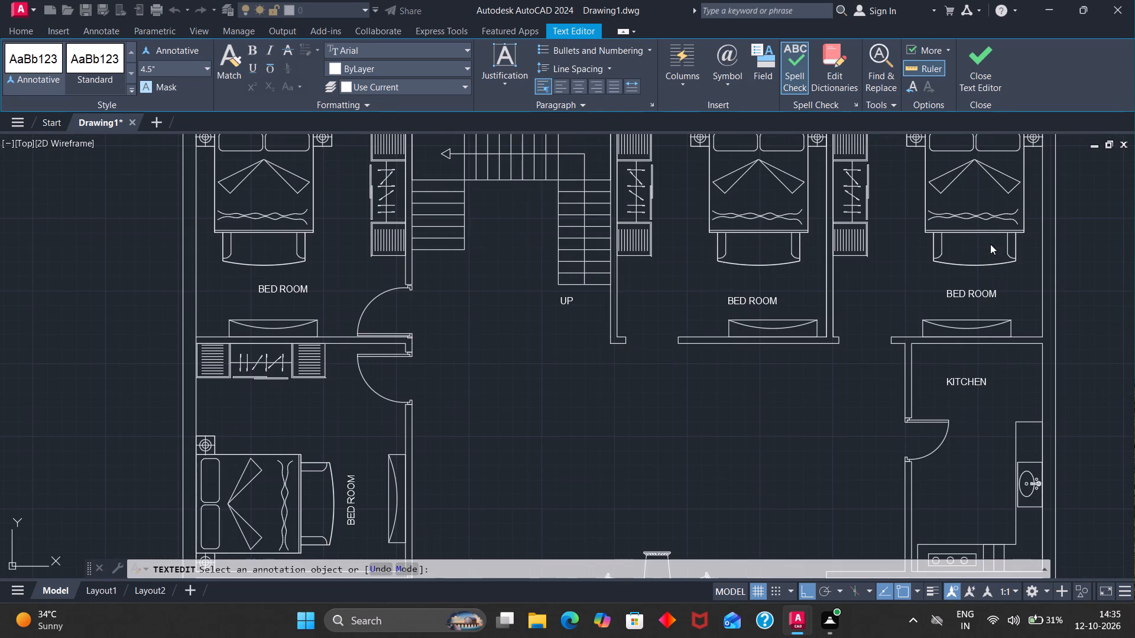
pyautogui.scroll(-1, 990, 244)
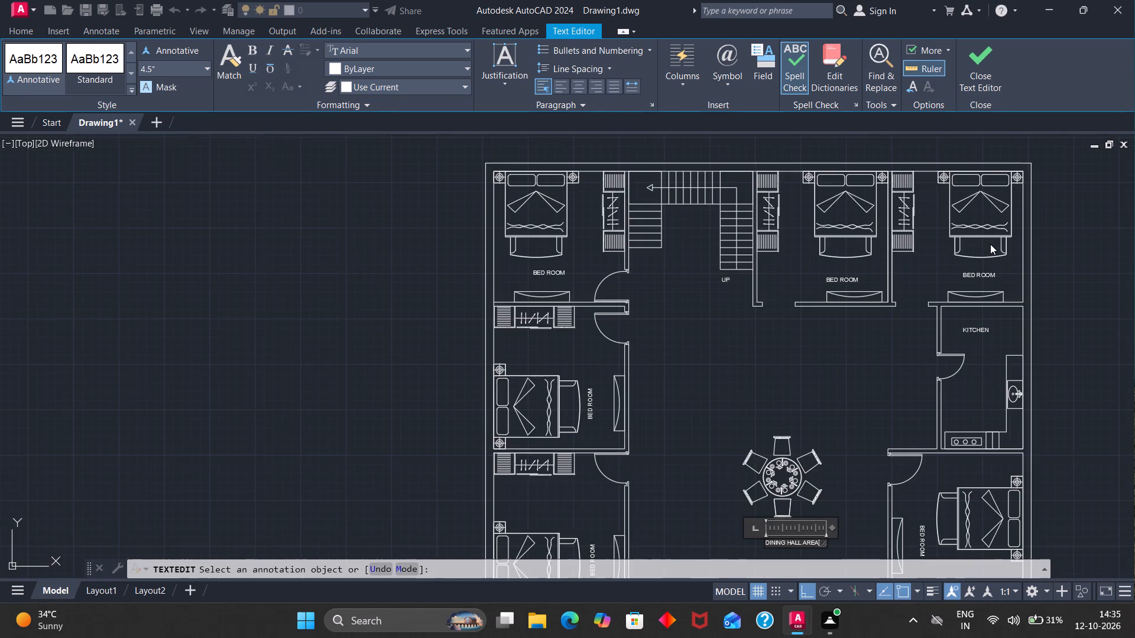
pyautogui.scroll(-3, 994, 239)
pyautogui.scroll(3, 1014, 337)
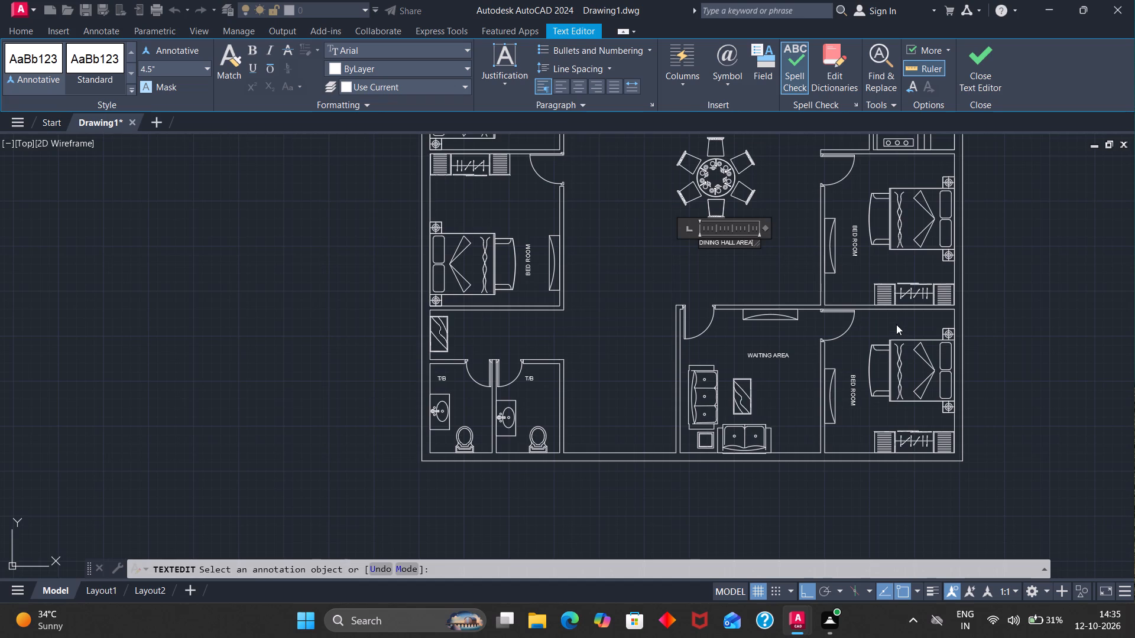
pyautogui.click(776, 287)
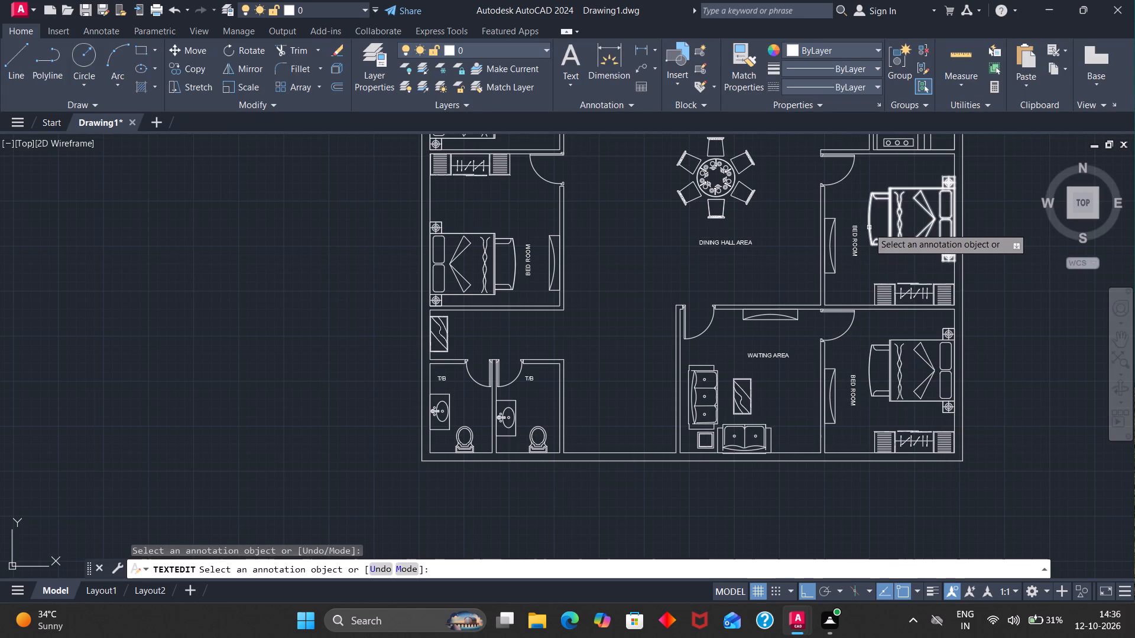
# Check the room labels across the whole floor plan, from the toilets to the staircase, and end text editing.
pyautogui.scroll(-2, 644, 342)
pyautogui.scroll(4, 582, 382)
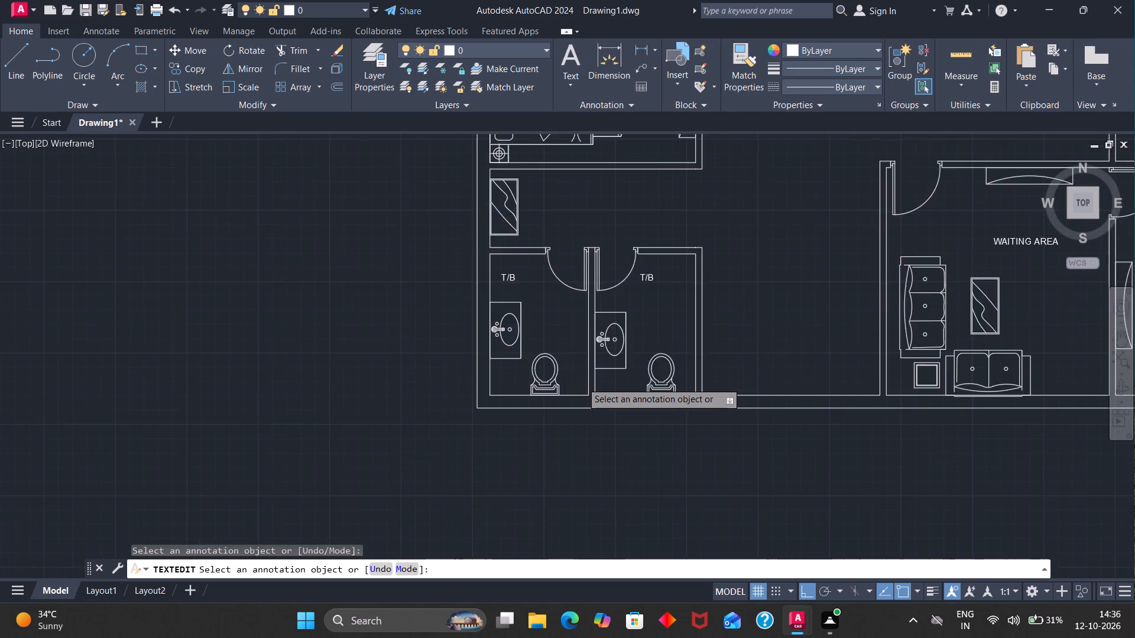
pyautogui.scroll(-2, 582, 382)
pyautogui.scroll(-3, 637, 266)
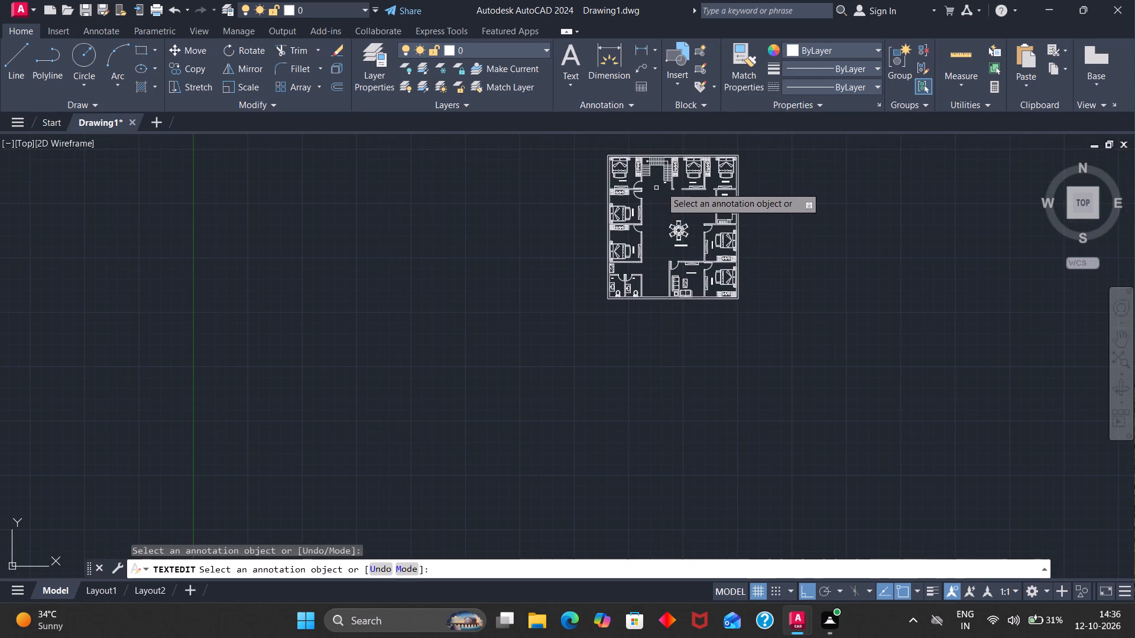
pyautogui.scroll(2, 672, 196)
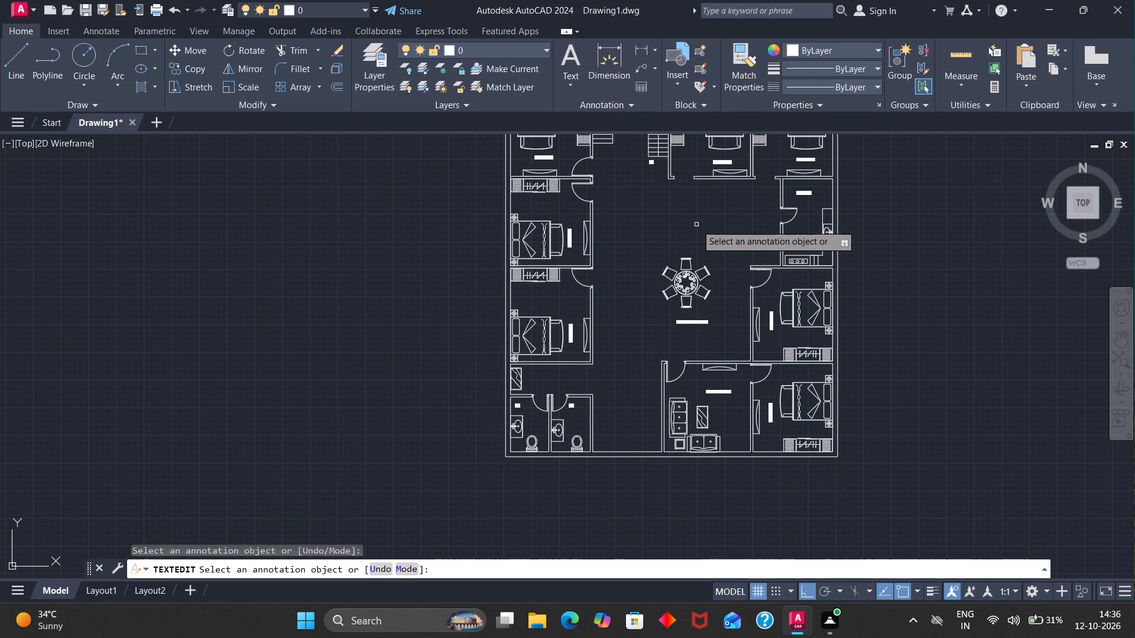
pyautogui.scroll(2, 721, 266)
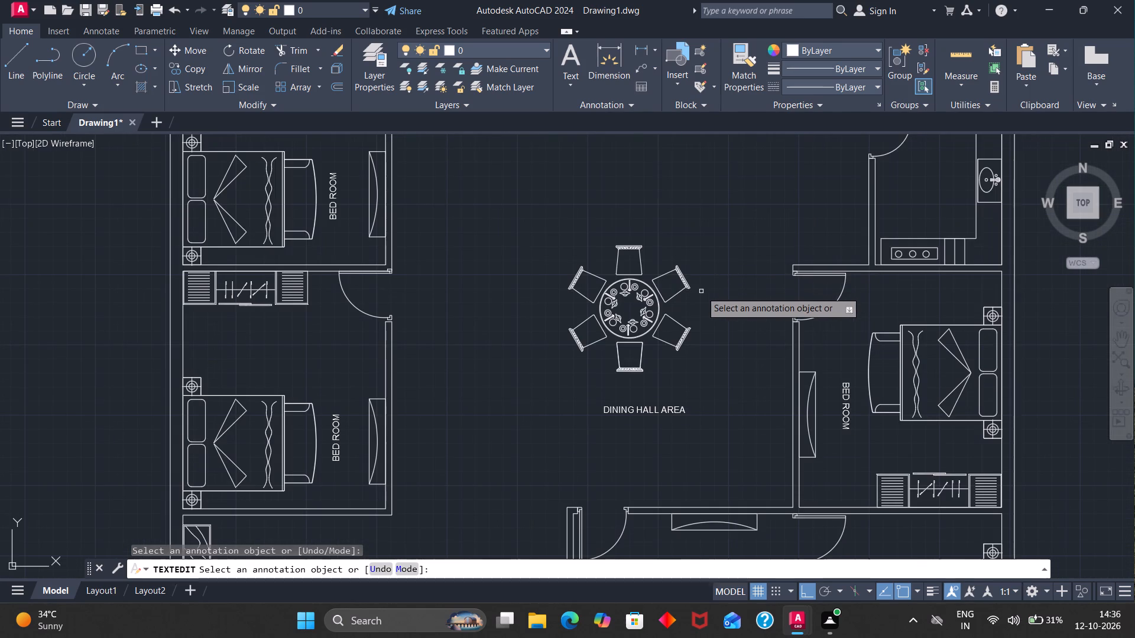
pyautogui.scroll(-2, 708, 321)
pyautogui.scroll(-1, 735, 183)
pyautogui.scroll(3, 740, 149)
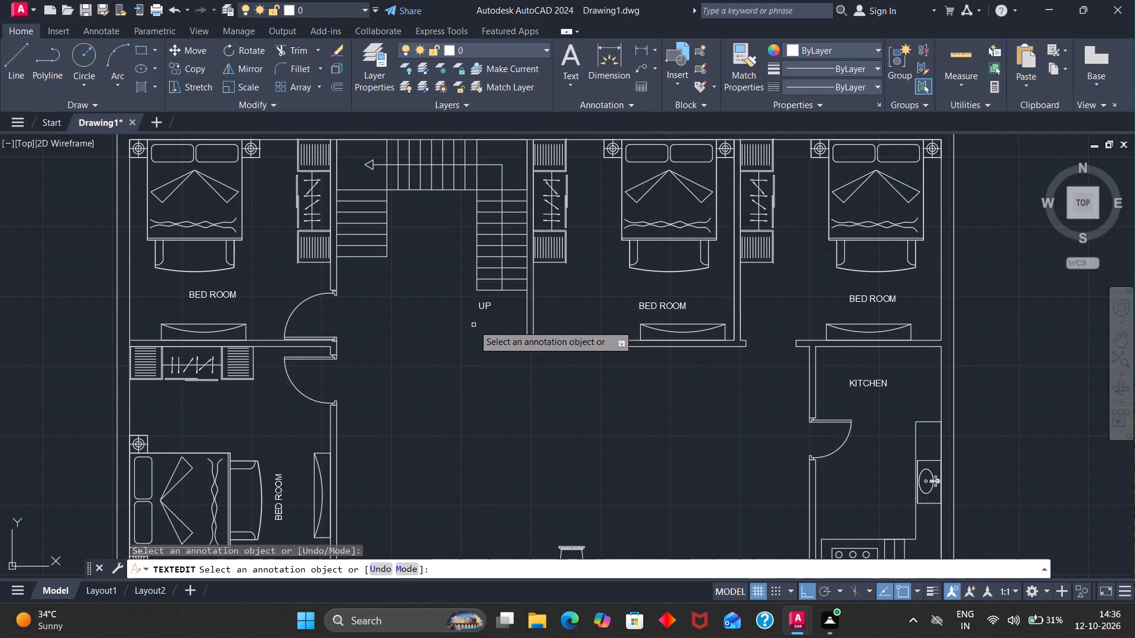
pyautogui.press('Escape')
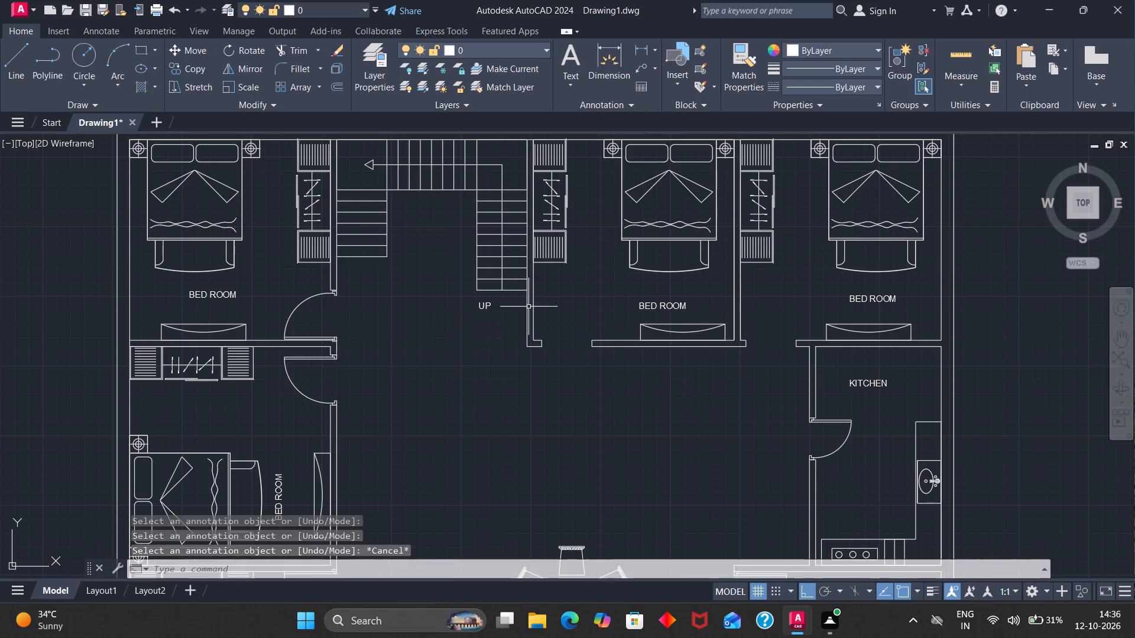
# Move the UP label about 1'-2" horizontally to the right beneath the staircase's right flight.
pyautogui.click(488, 310)
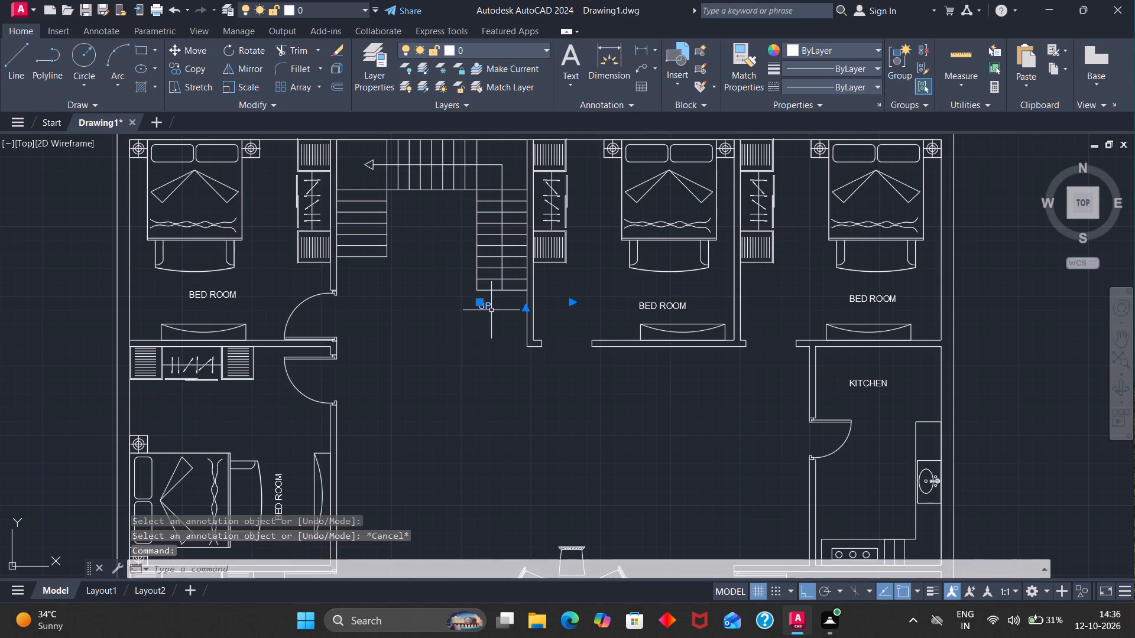
pyautogui.press('m')
pyautogui.press('Return')
pyautogui.click(486, 307)
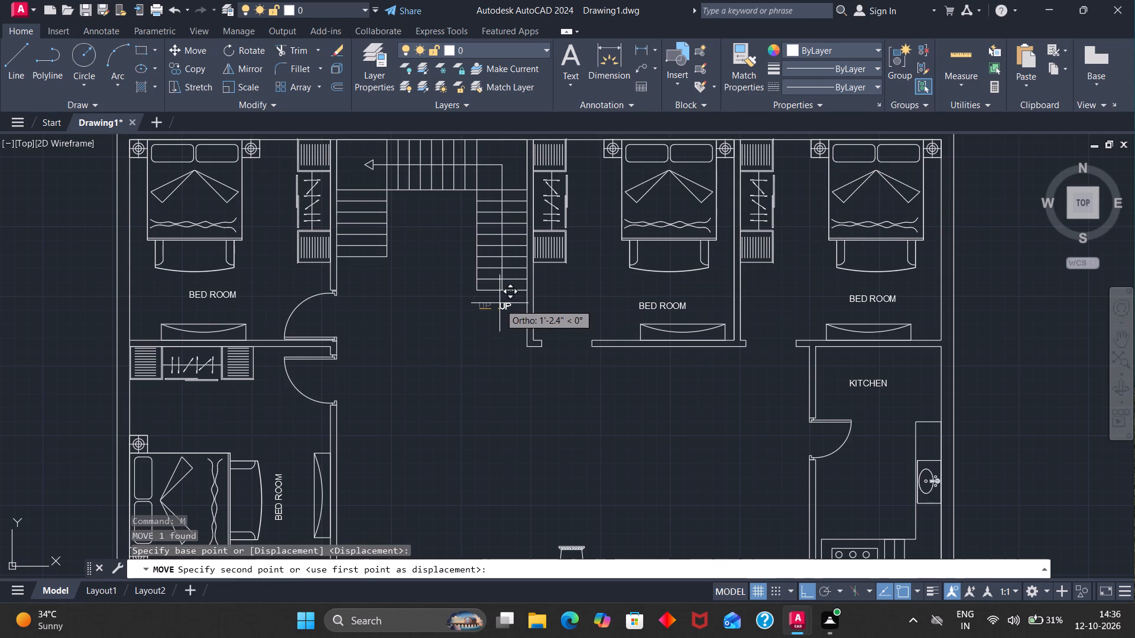
pyautogui.click(499, 303)
# Copy the top-left bedroom's door into the open hall above the dining table, with Ortho off for free placement.
pyautogui.scroll(-2, 526, 306)
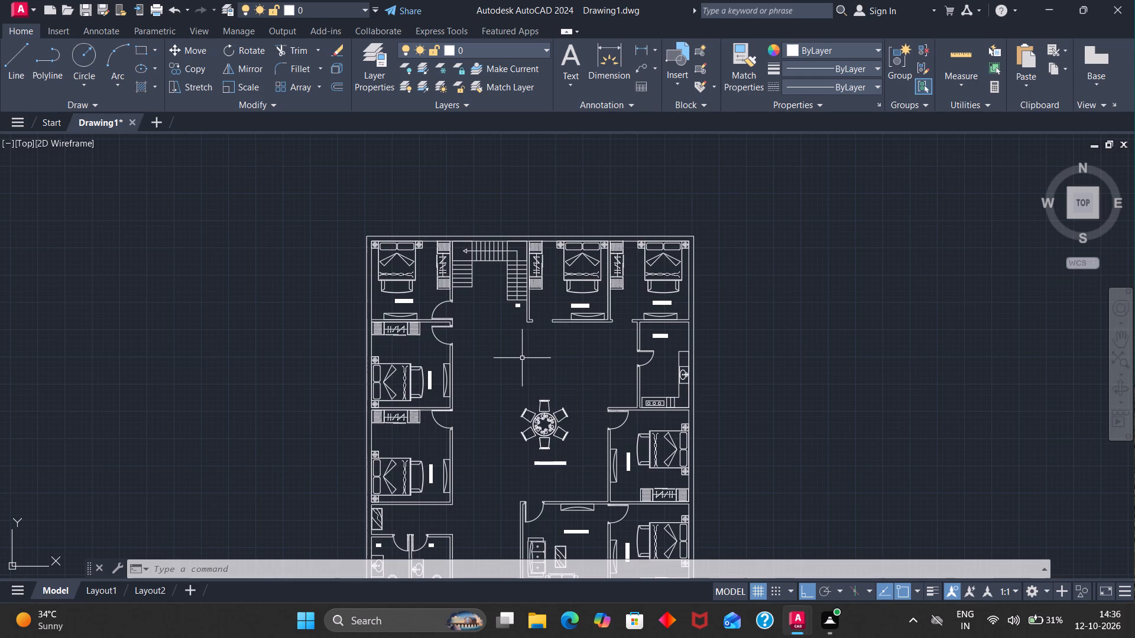
pyautogui.click(439, 308)
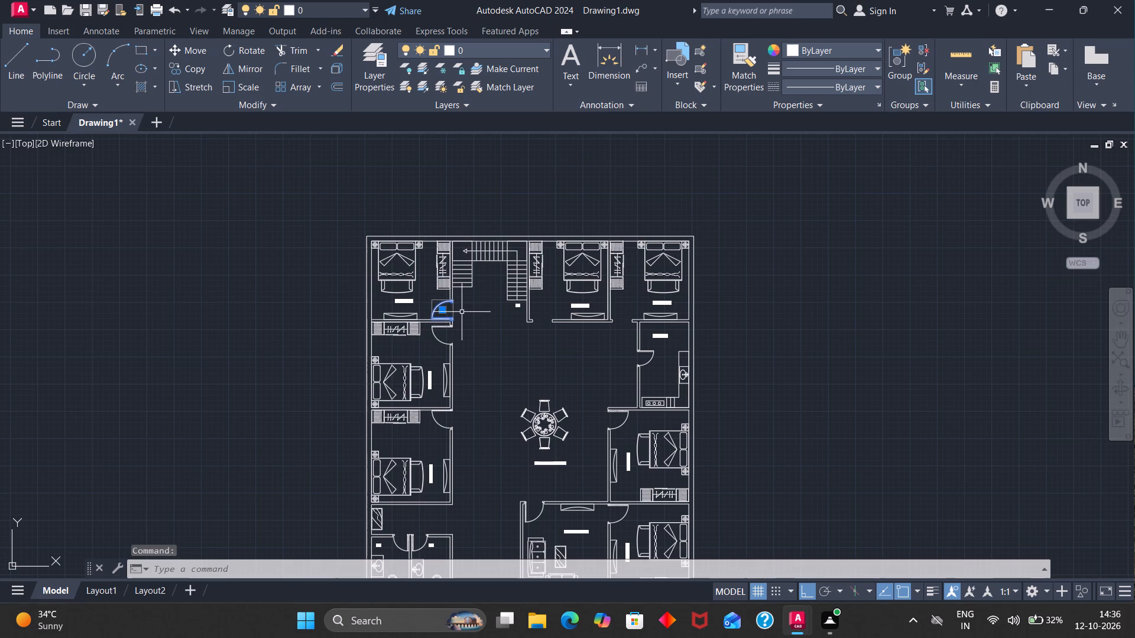
pyautogui.write('CO')
pyautogui.press('Return')
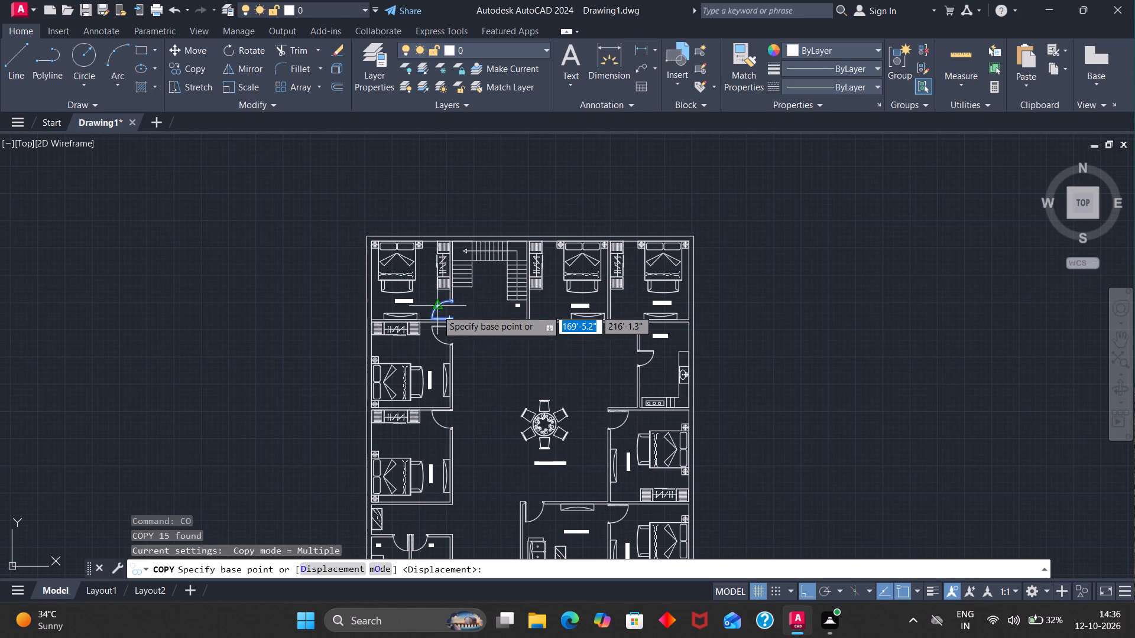
pyautogui.click(437, 310)
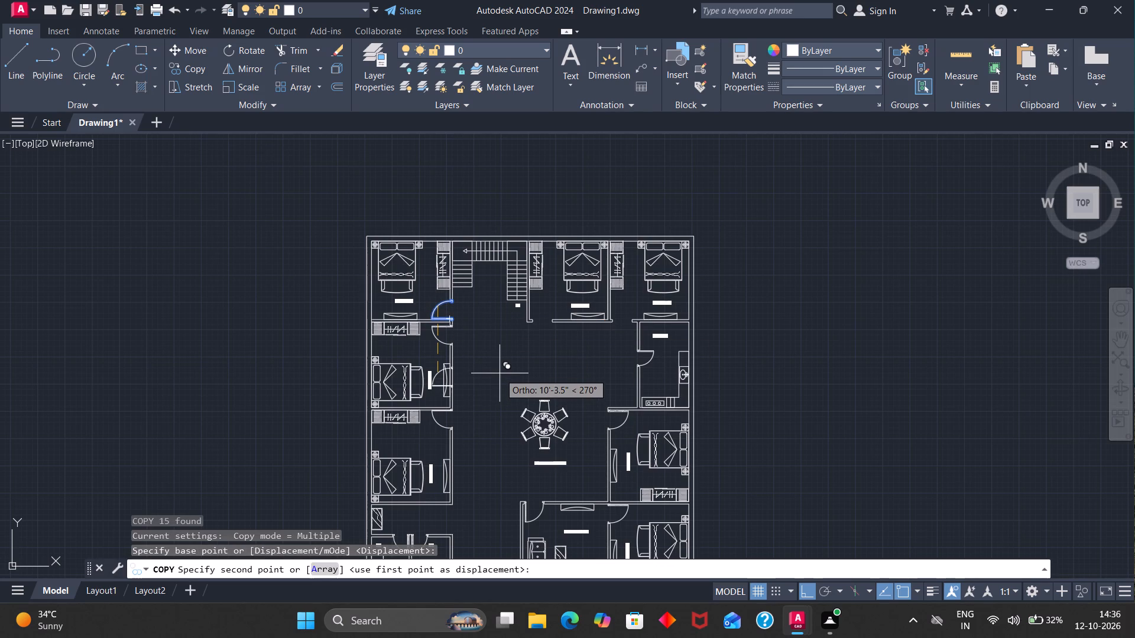
pyautogui.press('F8')
pyautogui.click(502, 363)
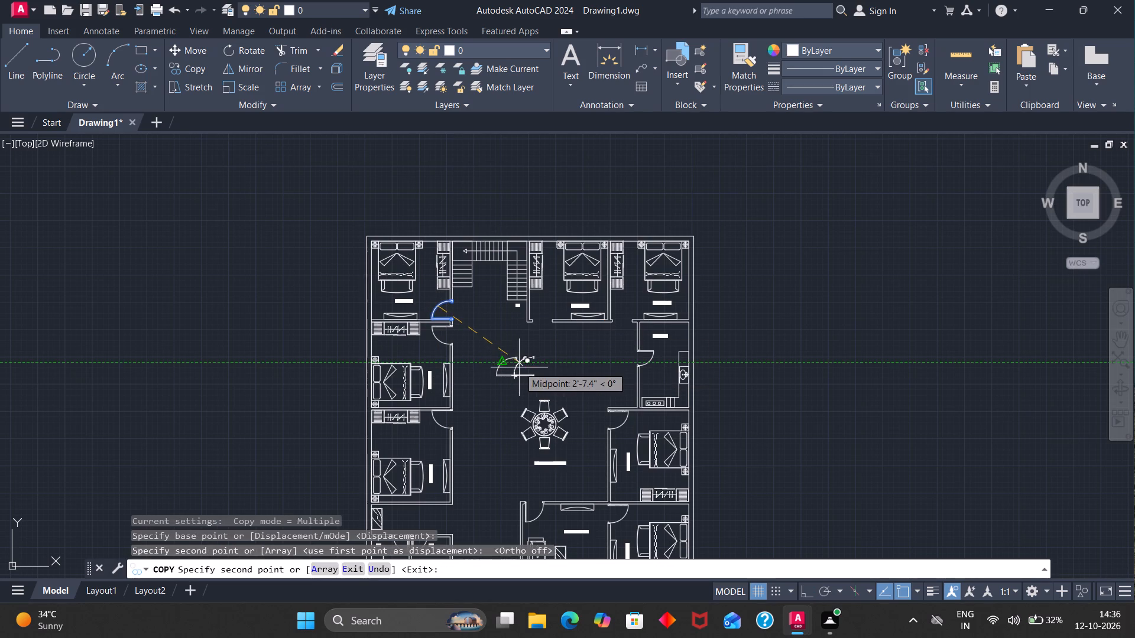
pyautogui.press('Escape')
# Rotate the copied door a quarter turn clockwise about its hinge-side jamb, with Ortho on, so its leaf stands vertical.
pyautogui.click(515, 377)
pyautogui.write('RO')
pyautogui.press('Return')
pyautogui.scroll(3, 514, 379)
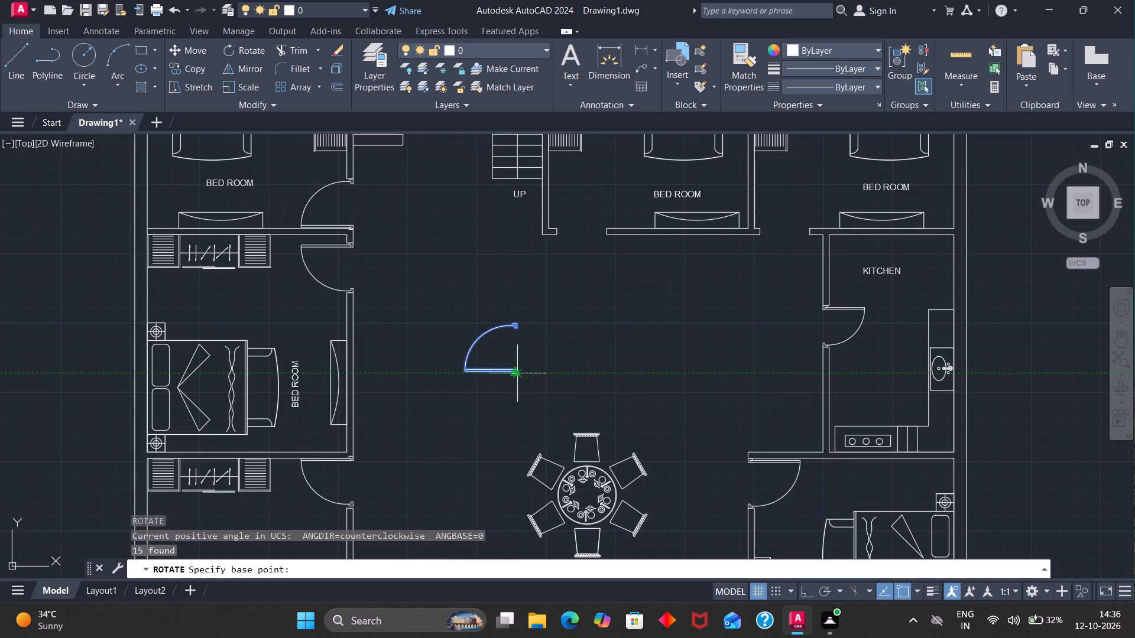
pyautogui.click(518, 375)
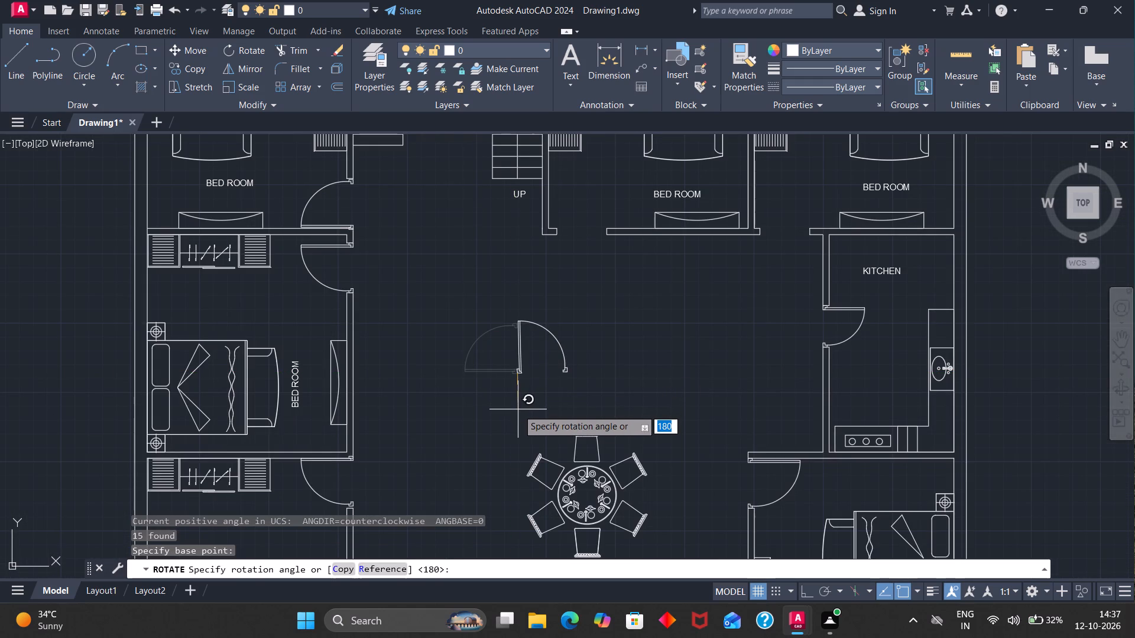
pyautogui.press('F8')
pyautogui.click(518, 409)
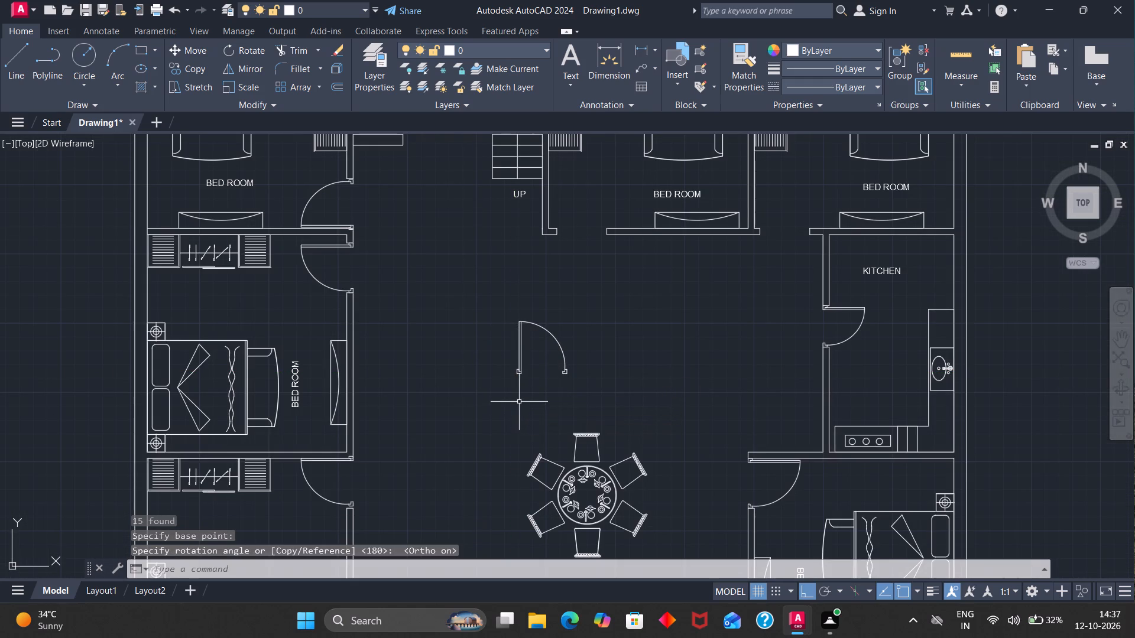
# Move the rotated door by its hinge-side jamb corner into the wall opening of the bedroom beside the staircase.
pyautogui.click(518, 372)
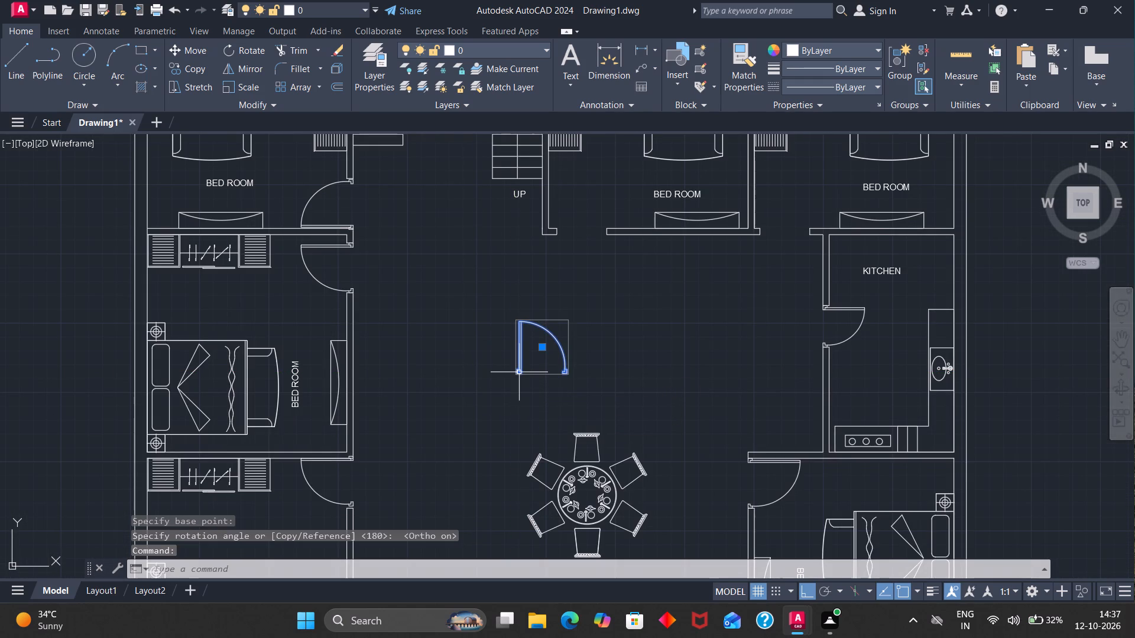
pyautogui.press('m')
pyautogui.press('Return')
pyautogui.scroll(4, 515, 372)
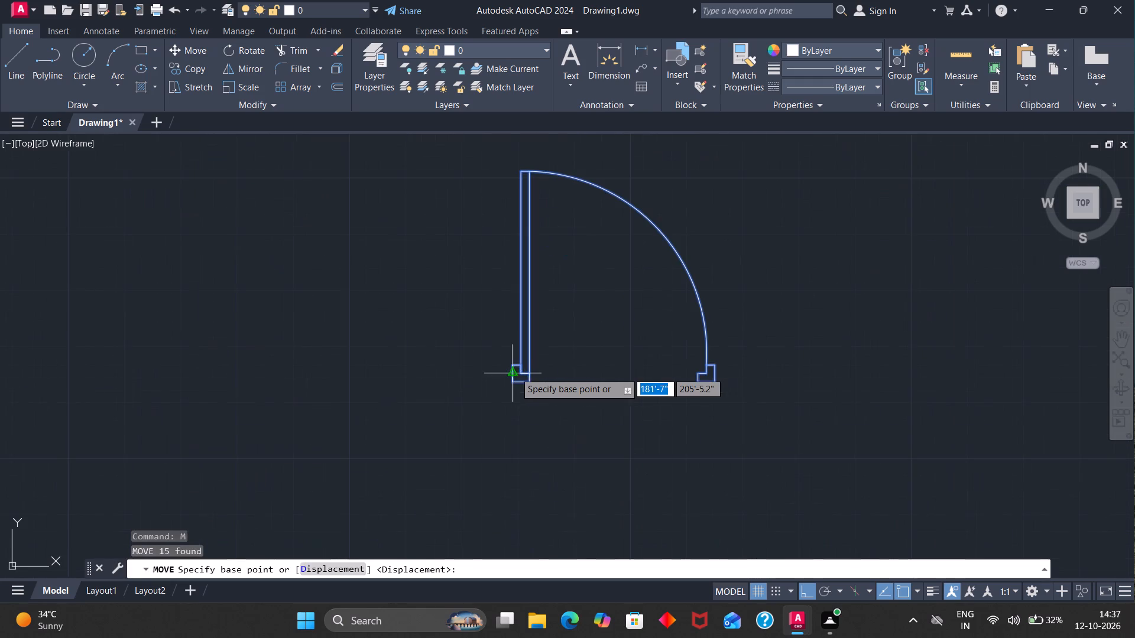
pyautogui.click(514, 382)
pyautogui.scroll(-6, 529, 344)
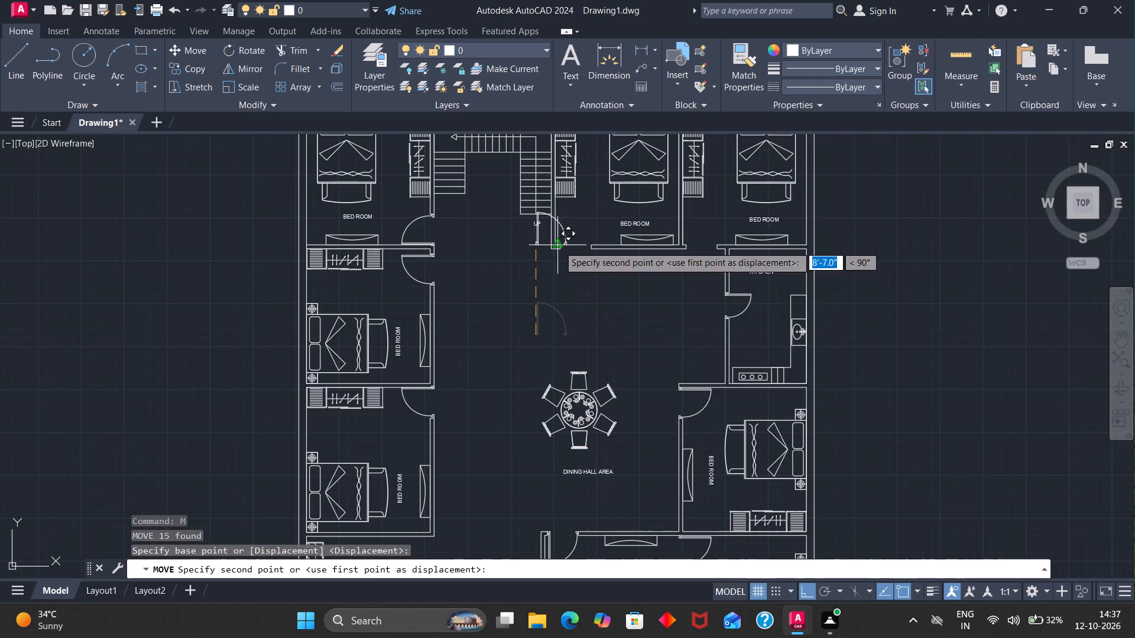
pyautogui.scroll(3, 572, 244)
pyautogui.click(528, 266)
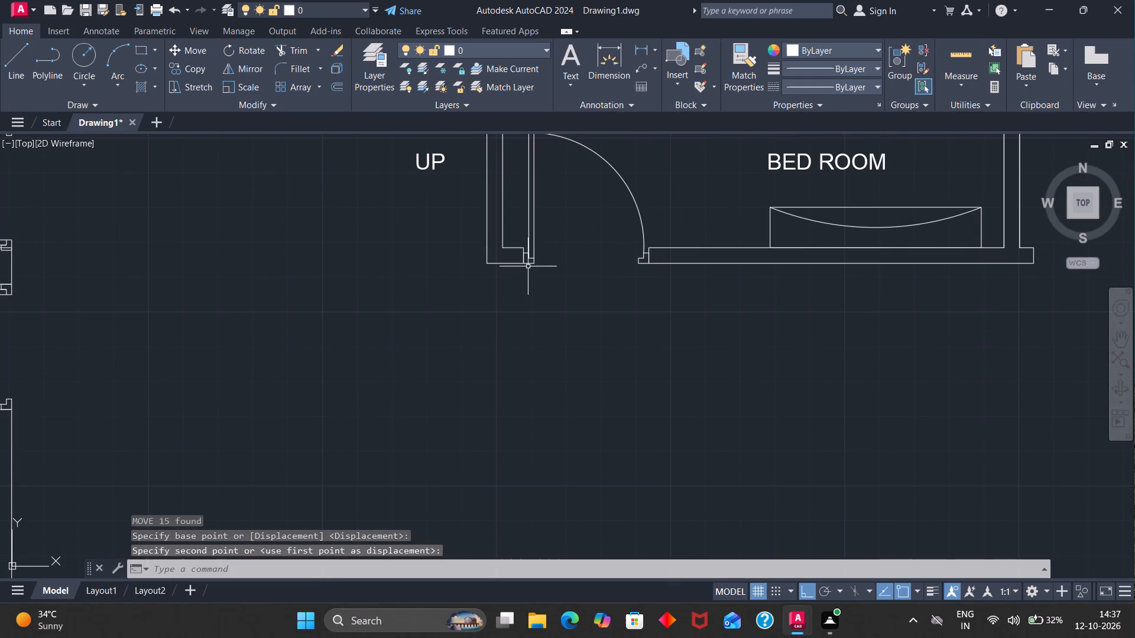
# Copy the placed door horizontally into the wall opening of the top-right bedroom above the kitchen.
pyautogui.click(535, 259)
pyautogui.write('CO')
pyautogui.press('Return')
pyautogui.click(525, 268)
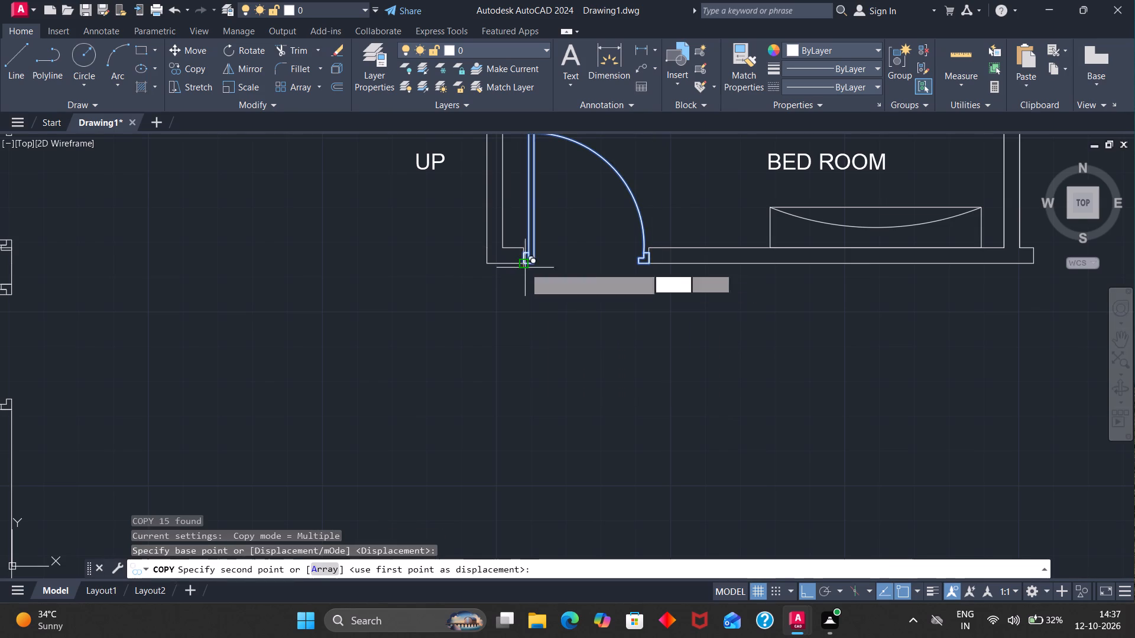
pyautogui.scroll(-3, 601, 258)
pyautogui.scroll(-1, 712, 266)
pyautogui.scroll(3, 709, 266)
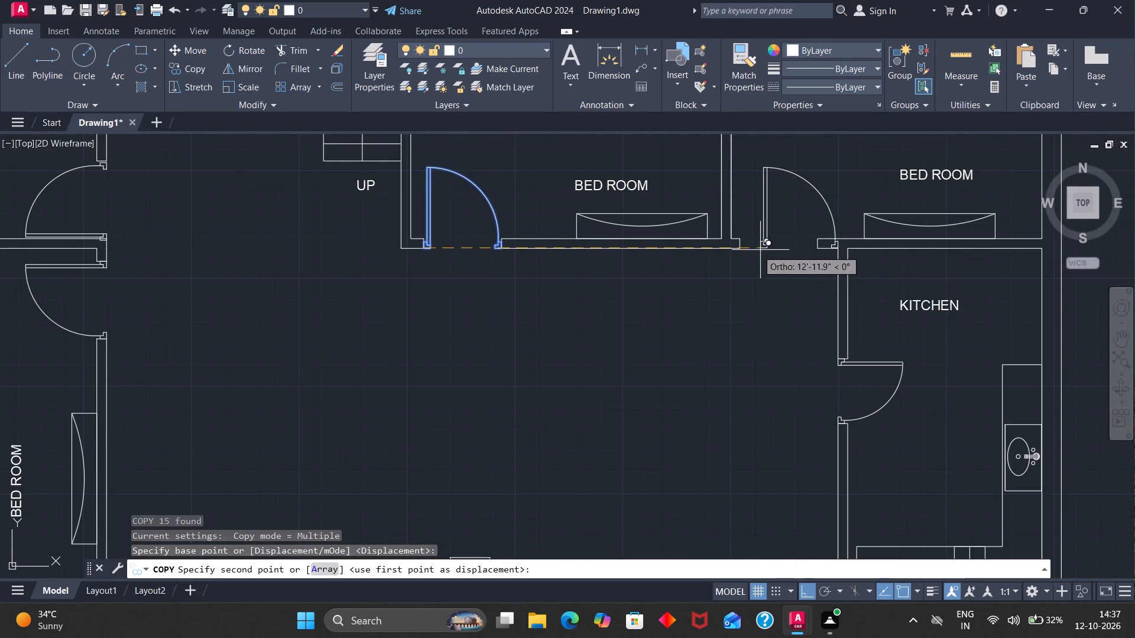
pyautogui.click(743, 252)
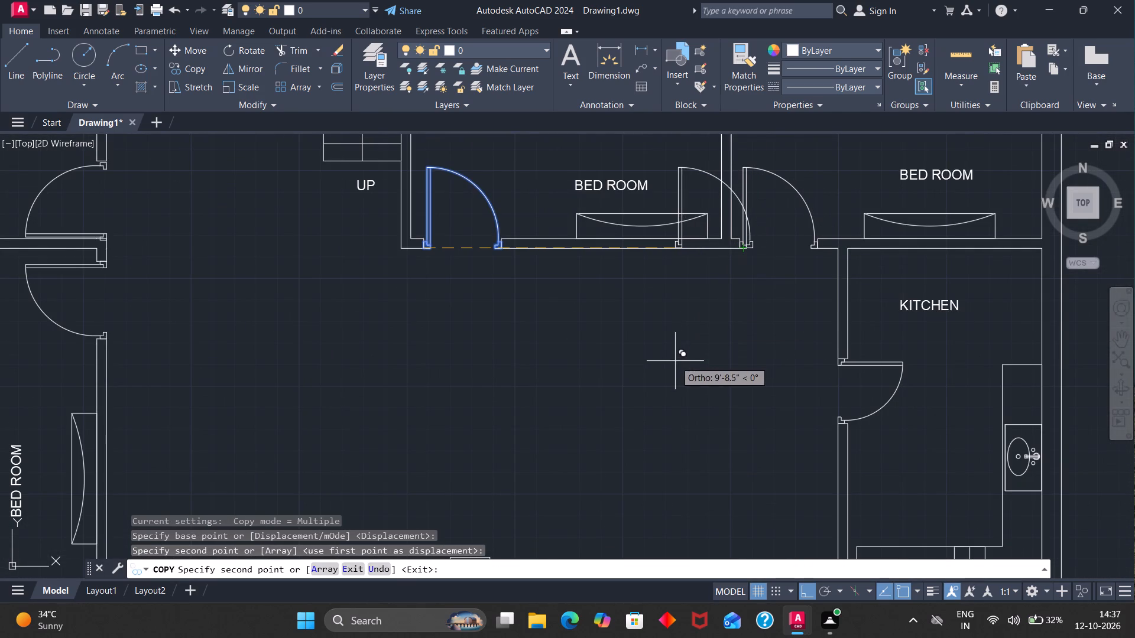
pyautogui.press('Escape')
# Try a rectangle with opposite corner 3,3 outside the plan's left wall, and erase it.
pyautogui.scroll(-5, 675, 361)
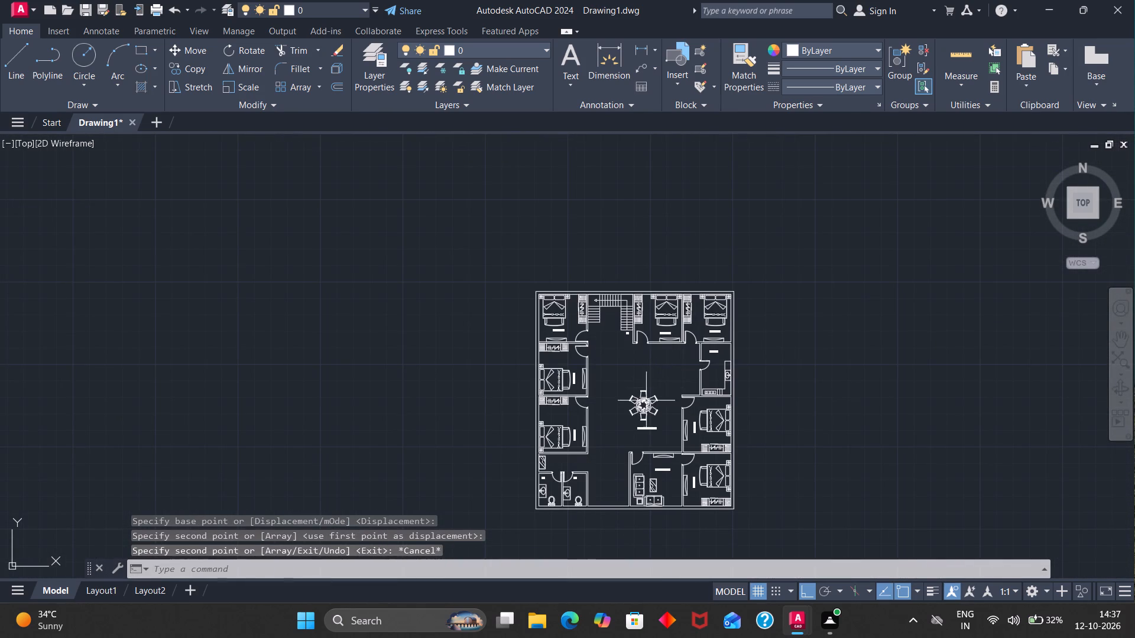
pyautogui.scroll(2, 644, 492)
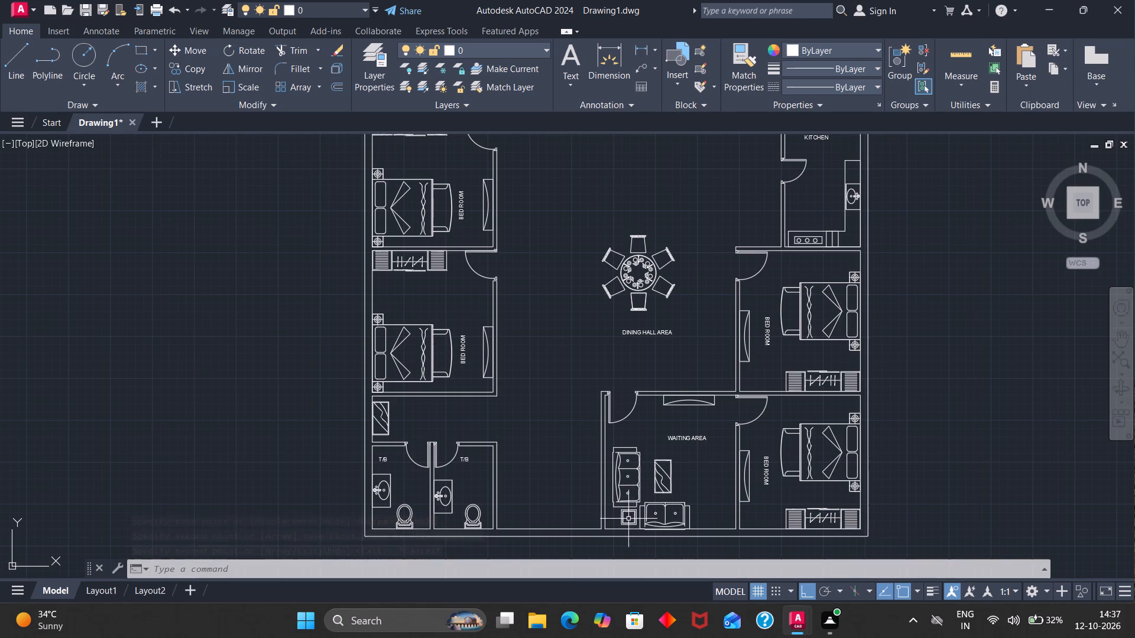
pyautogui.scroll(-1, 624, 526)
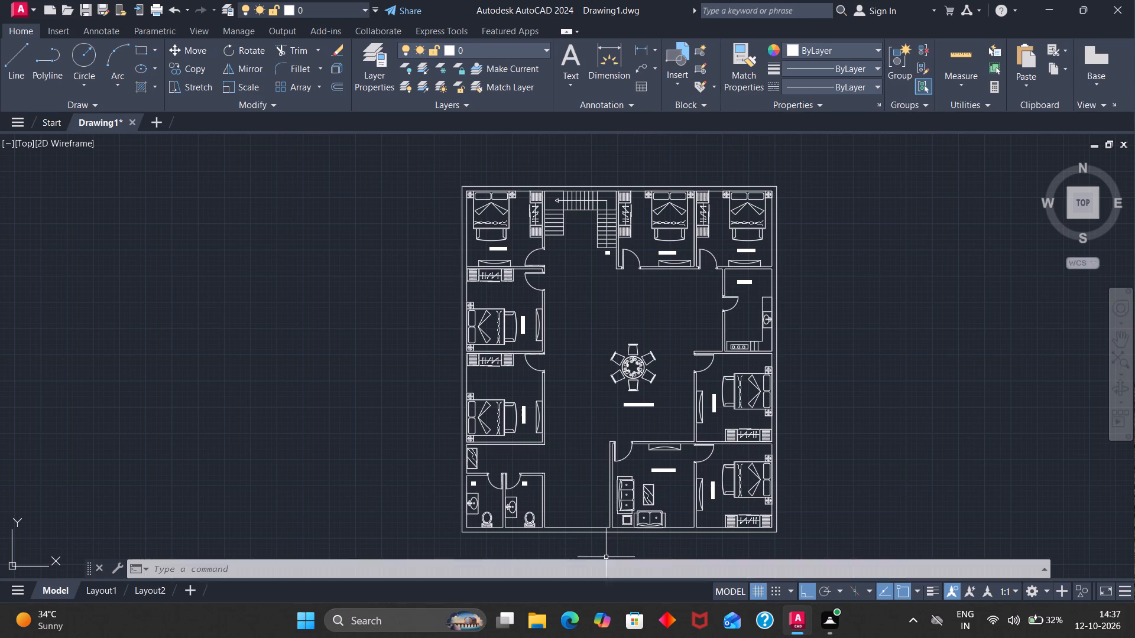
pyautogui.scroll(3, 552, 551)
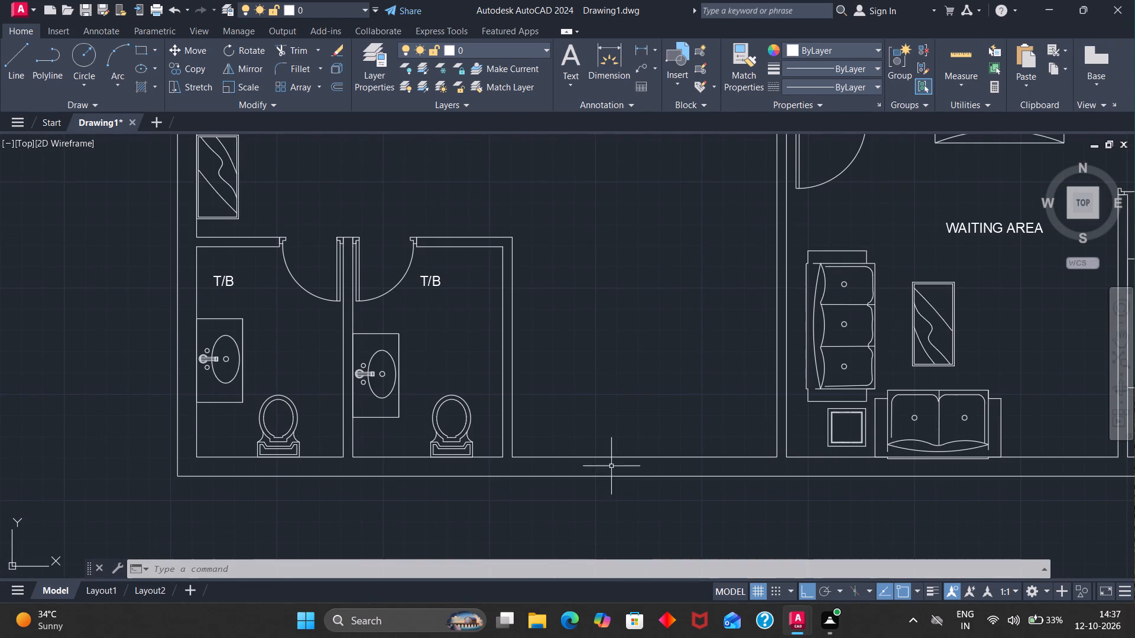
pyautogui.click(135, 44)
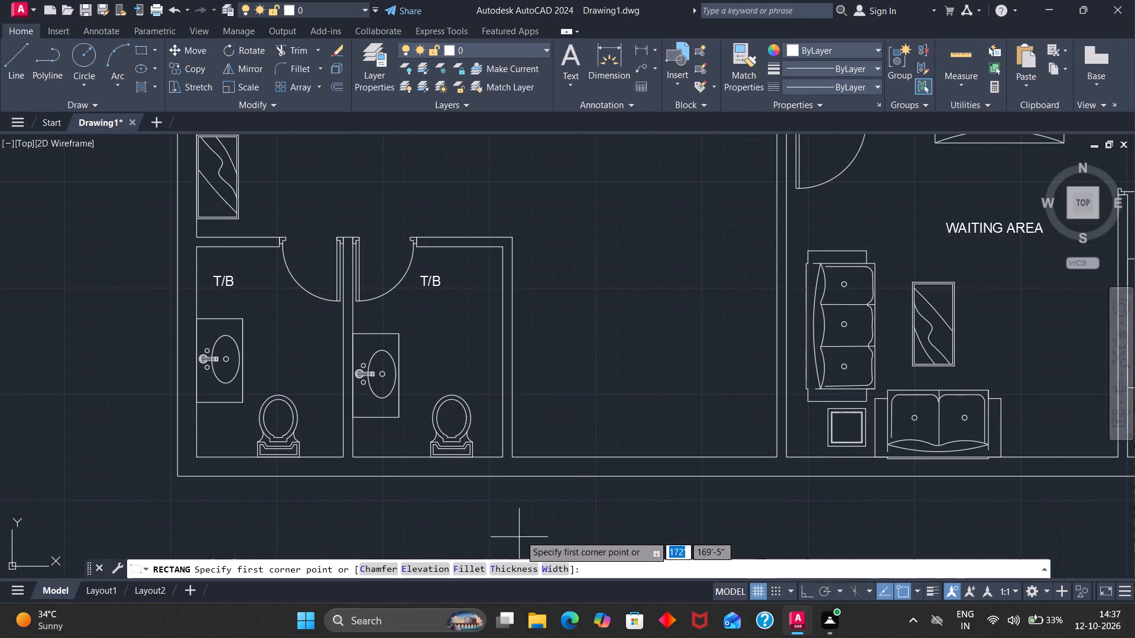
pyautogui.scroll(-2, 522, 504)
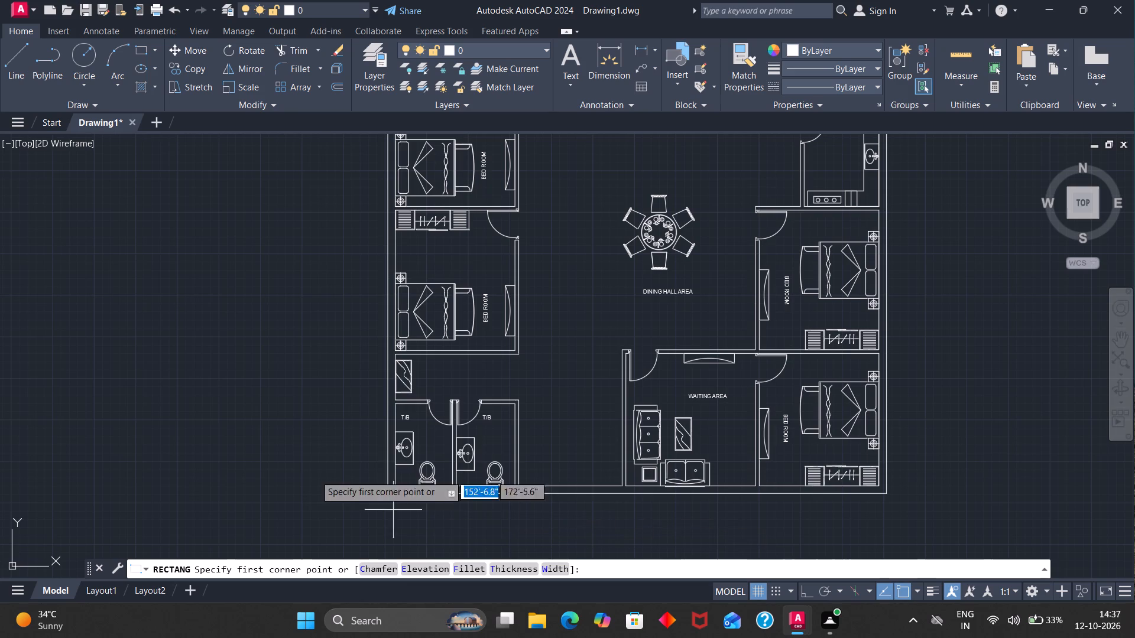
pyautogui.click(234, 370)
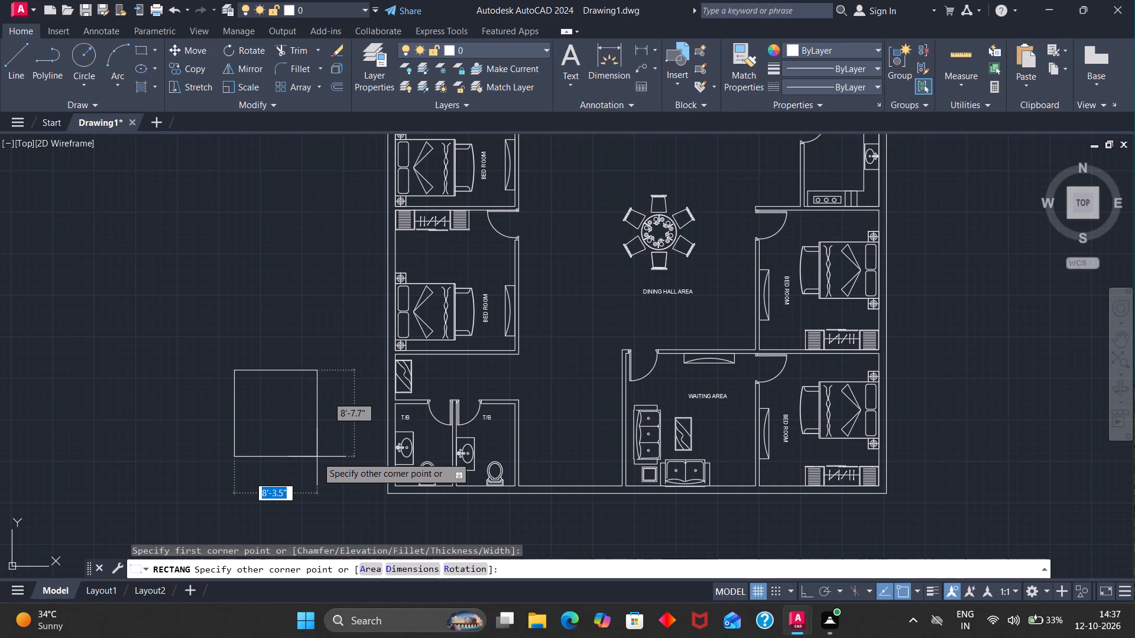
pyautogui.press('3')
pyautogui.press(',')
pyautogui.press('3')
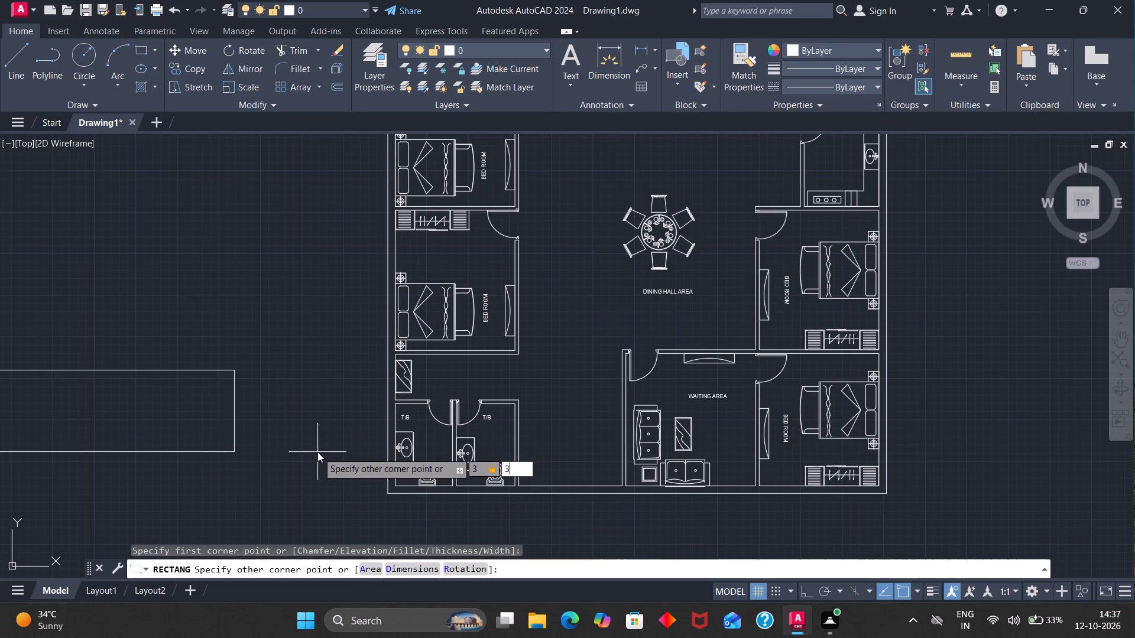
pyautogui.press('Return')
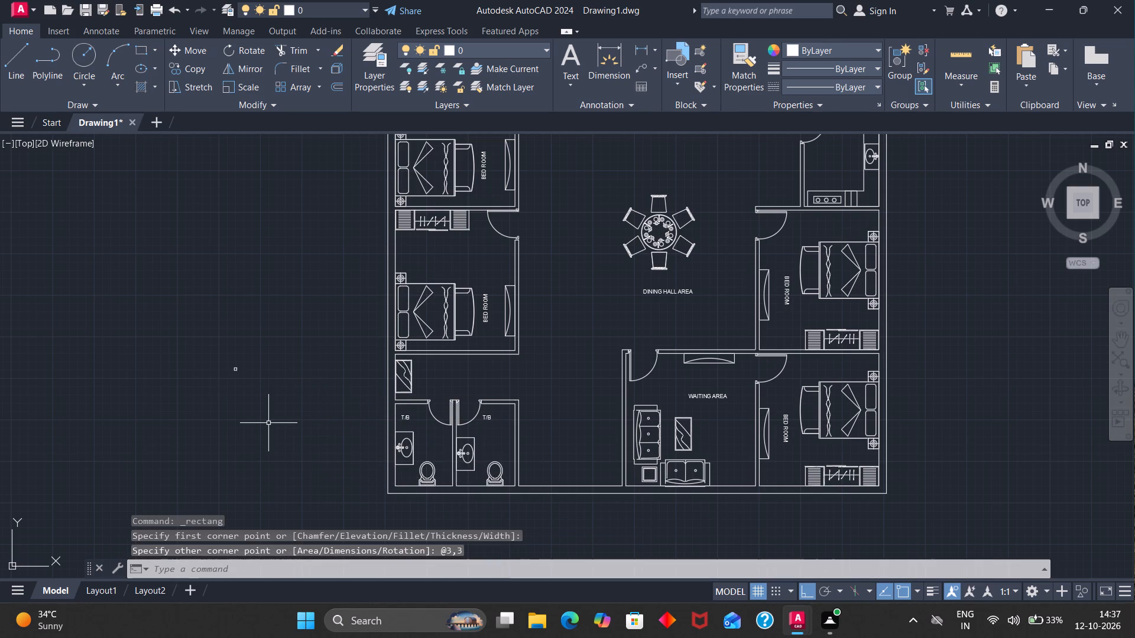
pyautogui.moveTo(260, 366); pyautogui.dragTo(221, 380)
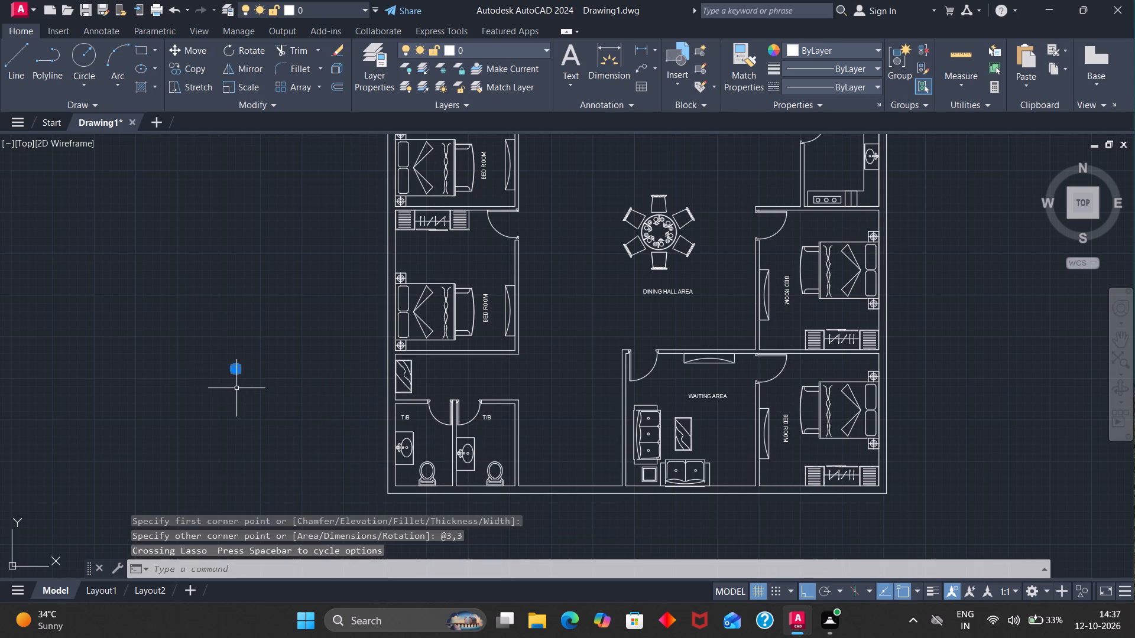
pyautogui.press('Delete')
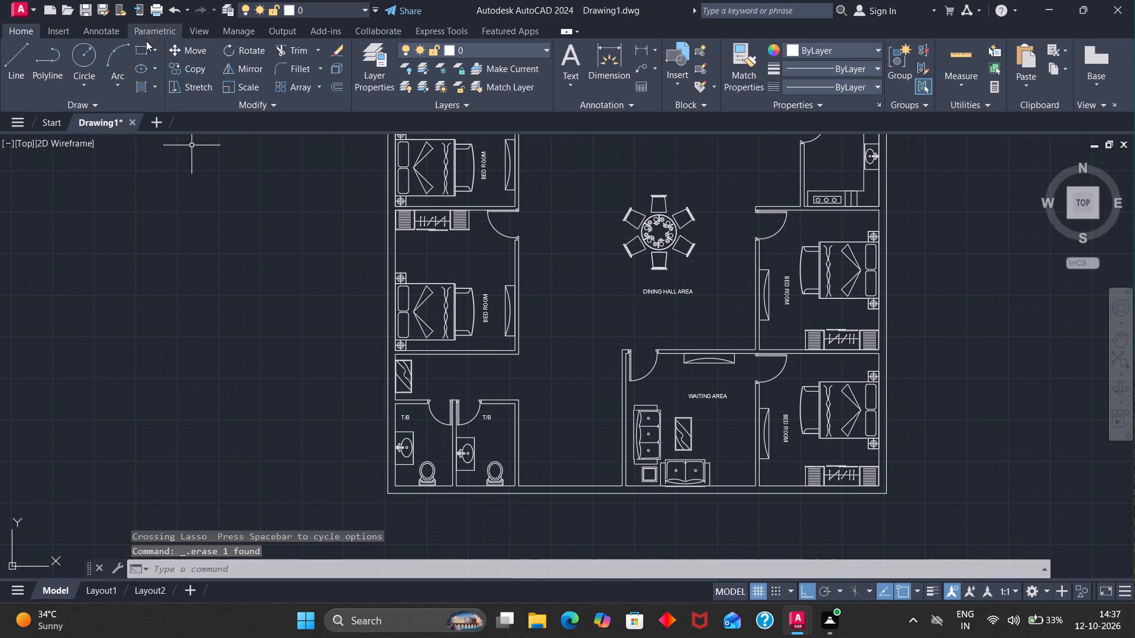
# Draw a 3' by 3' rectangle in the empty space outside the plan's left wall.
pyautogui.click(146, 53)
pyautogui.click(174, 171)
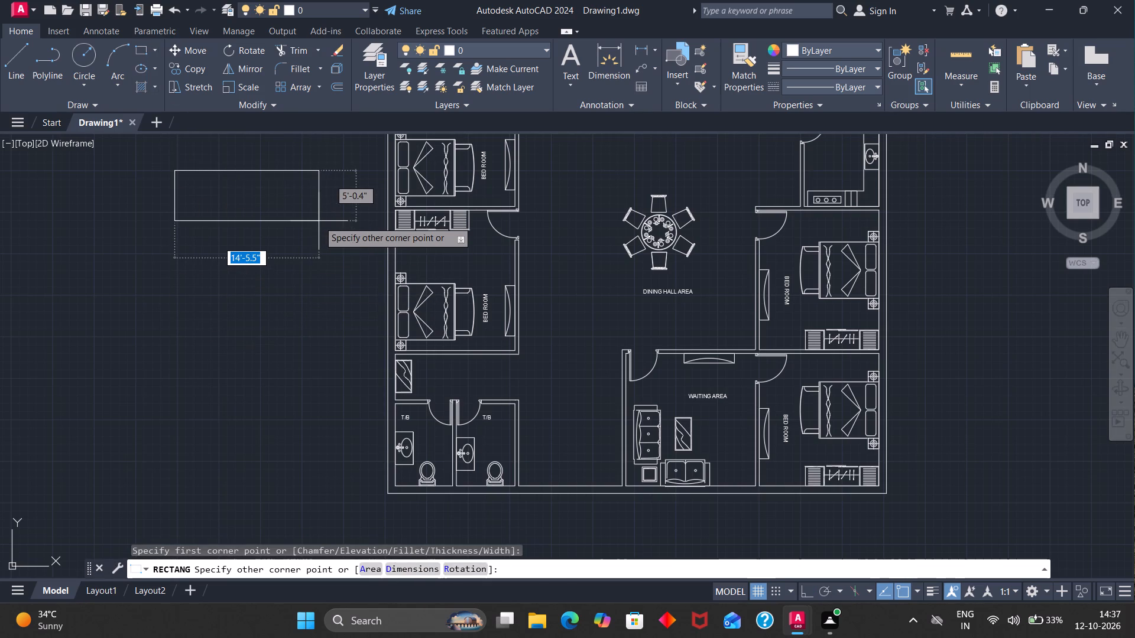
pyautogui.write("3',")
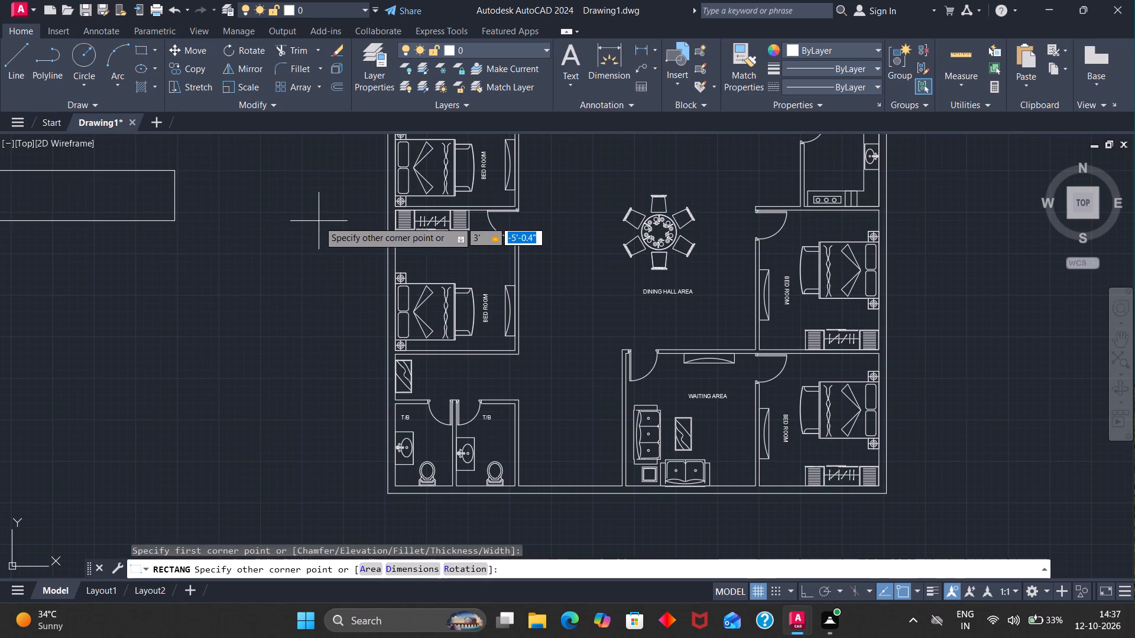
pyautogui.write("3'")
pyautogui.press('Return')
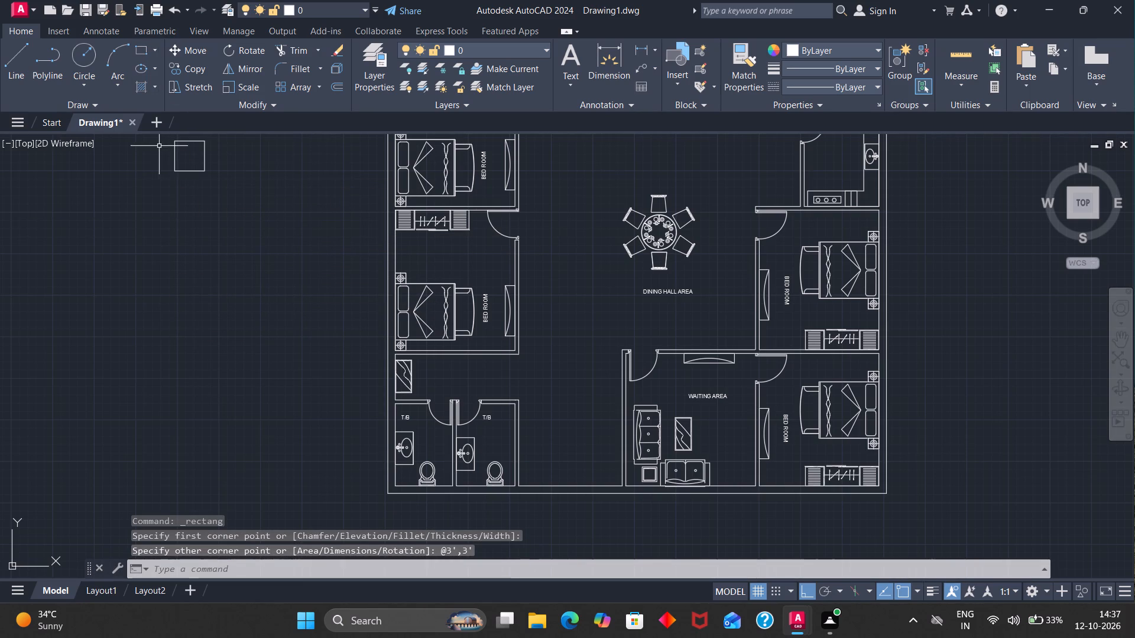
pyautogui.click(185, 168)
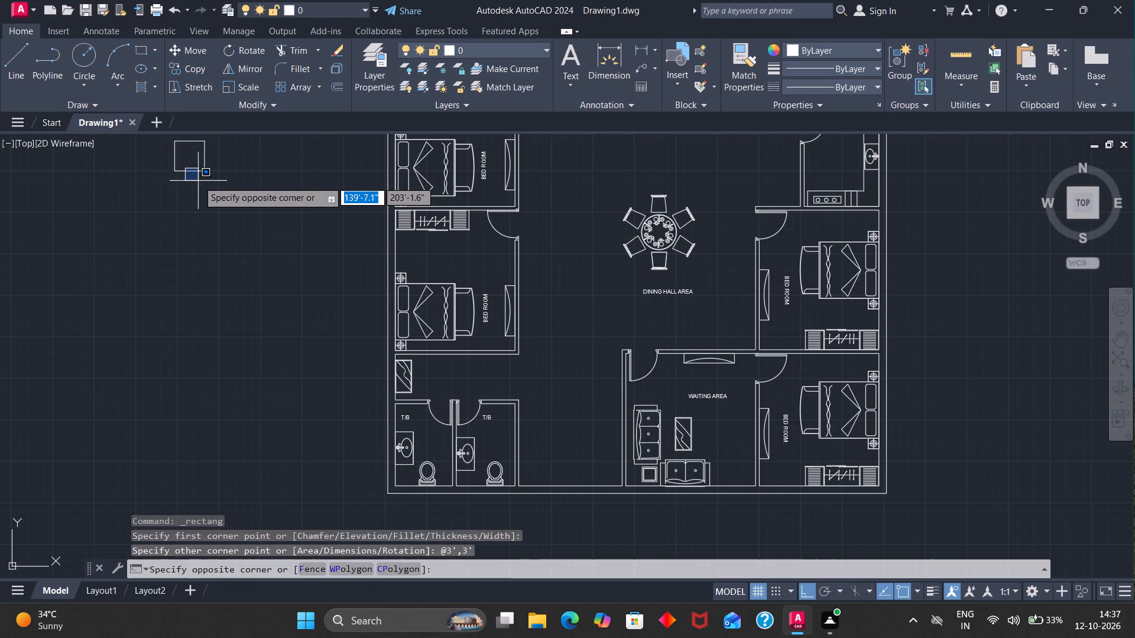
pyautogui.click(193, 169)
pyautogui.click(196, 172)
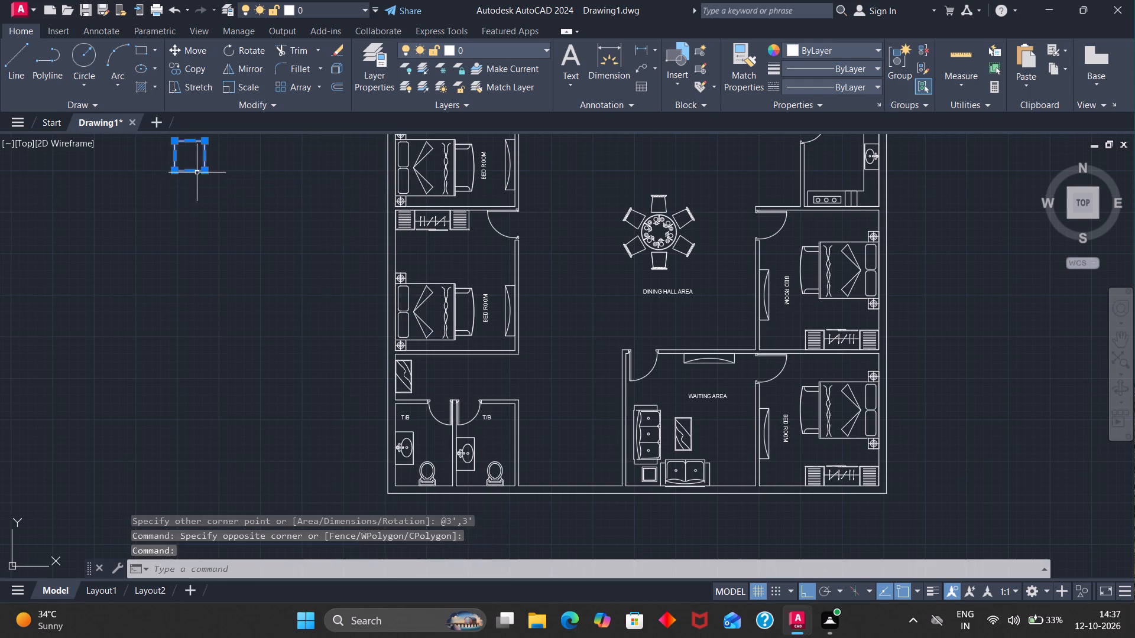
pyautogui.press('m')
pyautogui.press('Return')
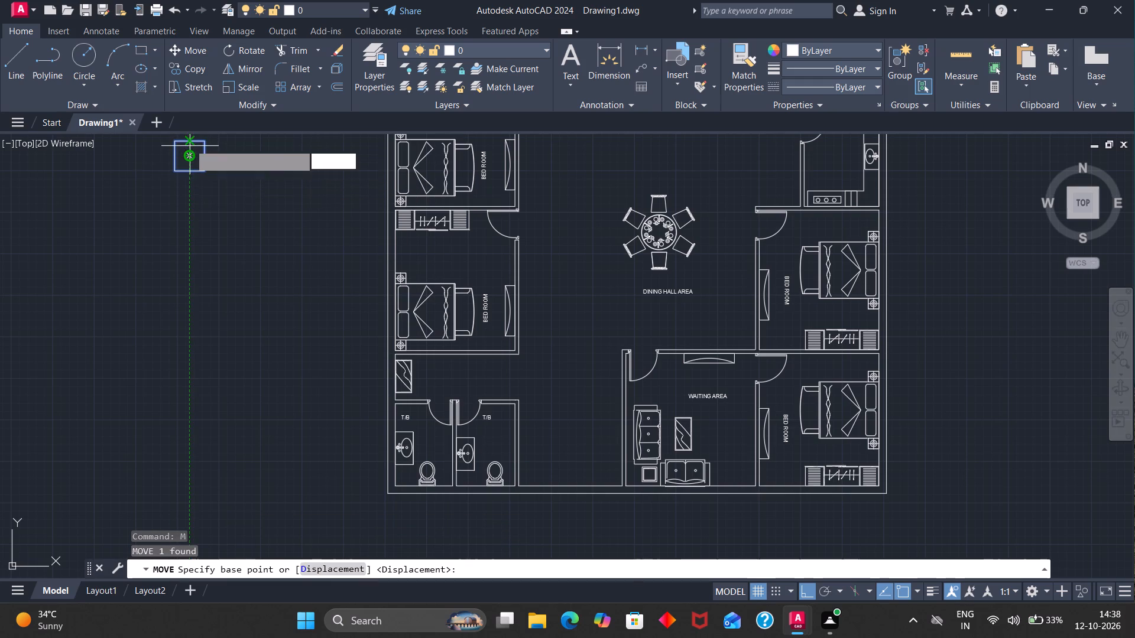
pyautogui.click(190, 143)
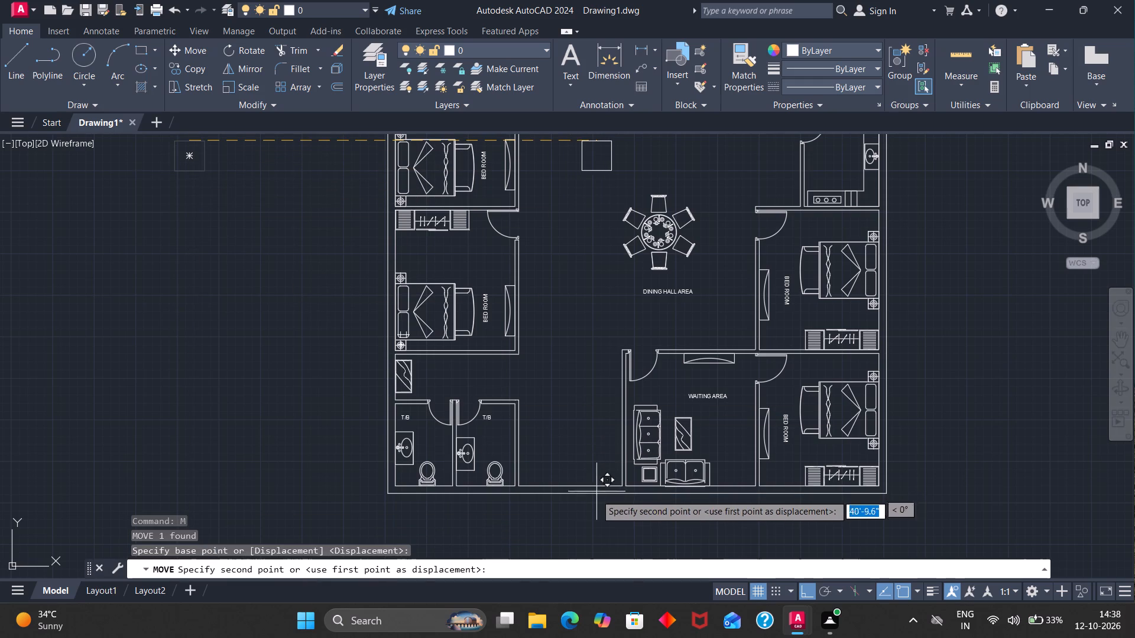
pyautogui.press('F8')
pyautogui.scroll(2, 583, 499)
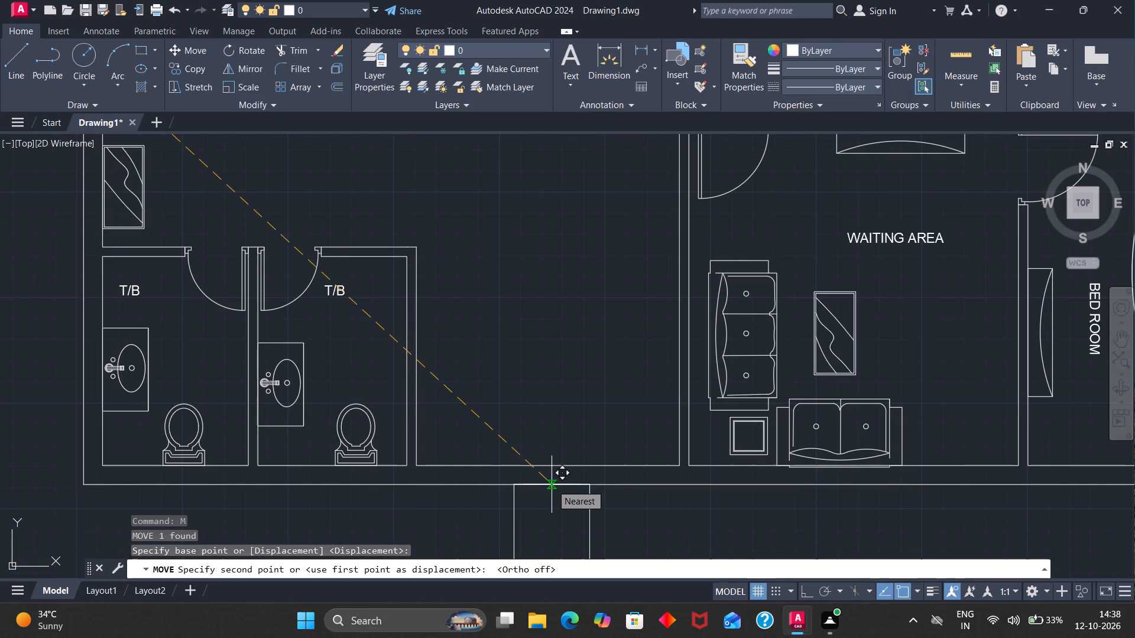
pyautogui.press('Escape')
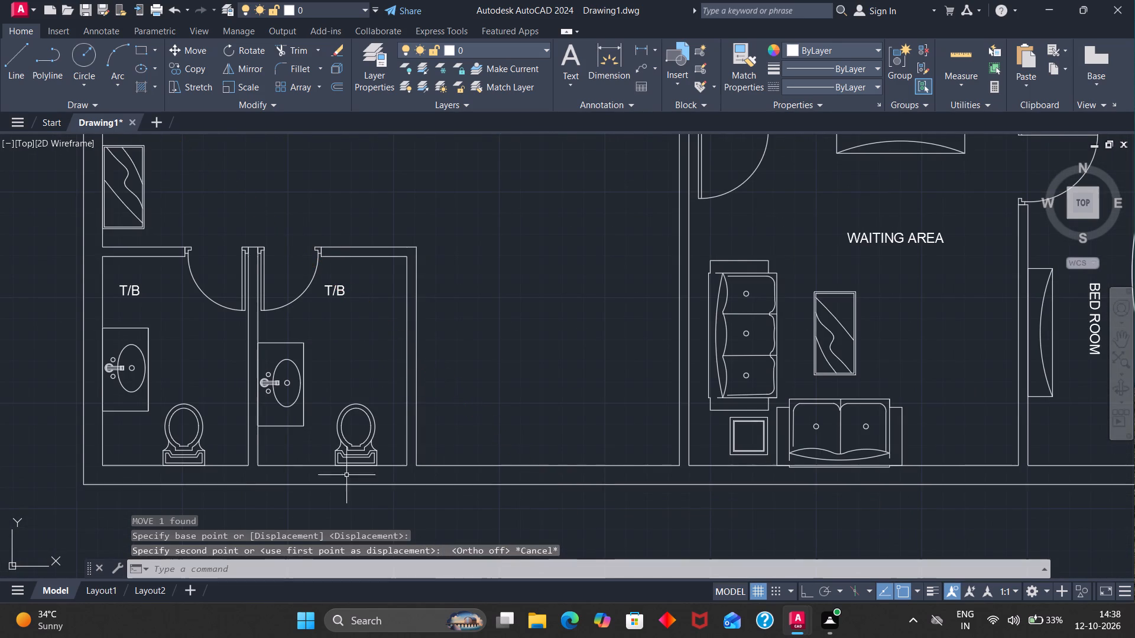
# Draw a 4' by 3' rectangle in the empty space outside the plan's right wall.
pyautogui.scroll(-3, 66, 364)
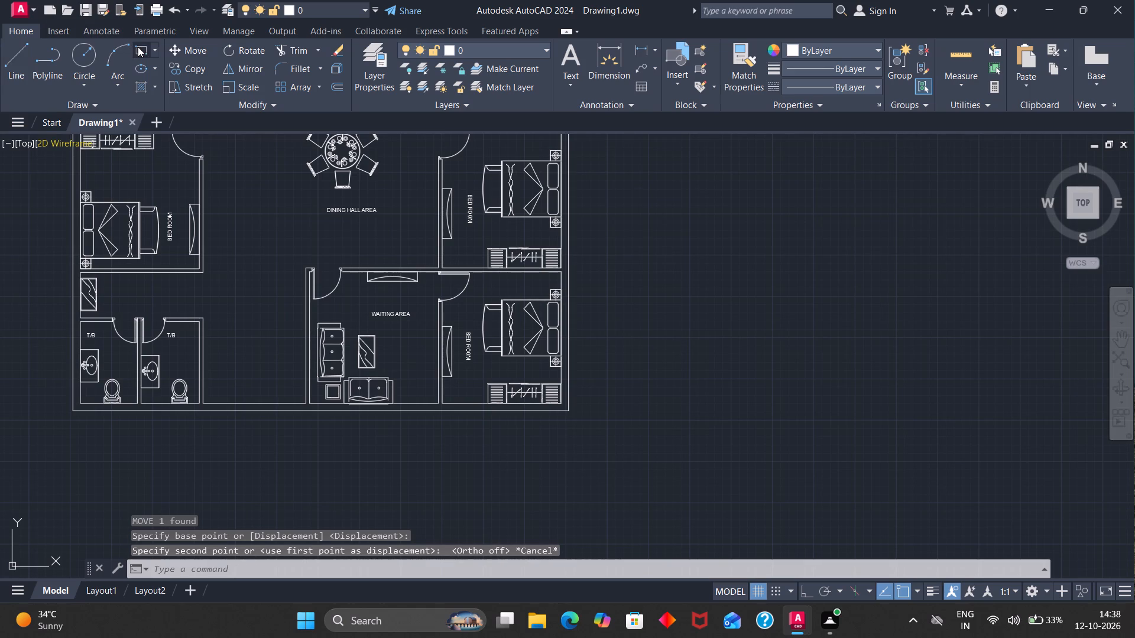
pyautogui.click(138, 47)
pyautogui.click(698, 378)
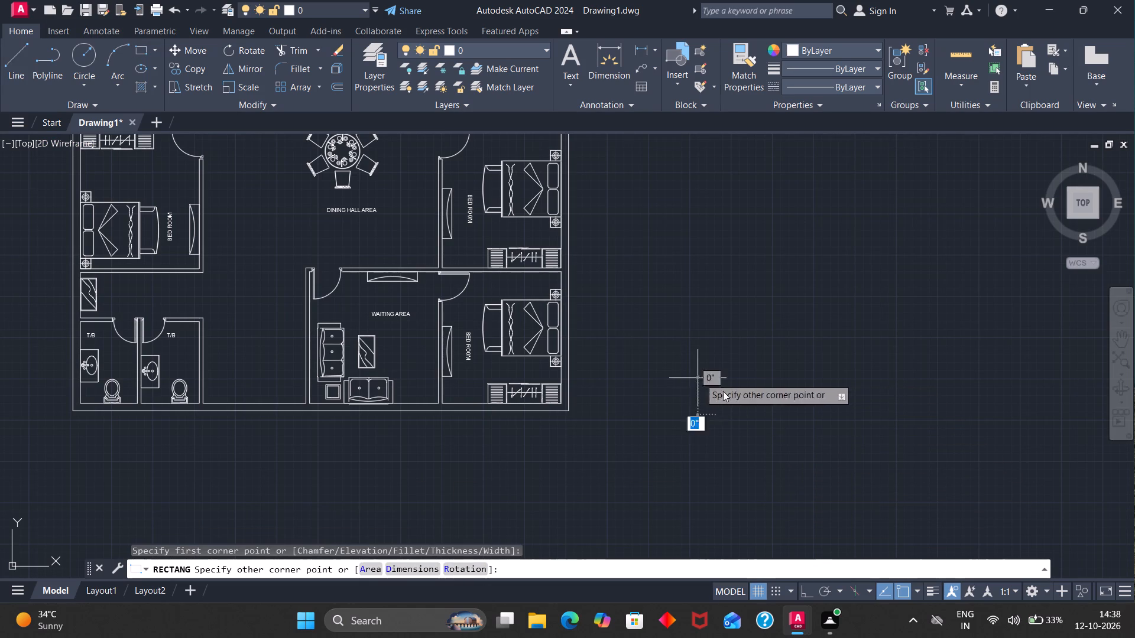
pyautogui.press('4')
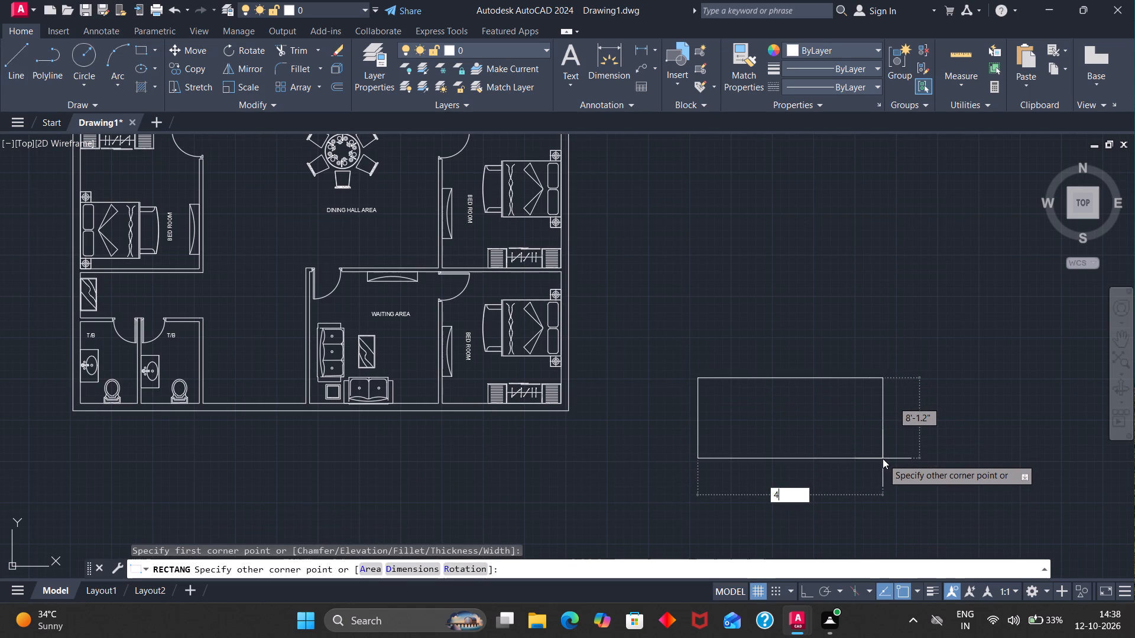
pyautogui.press("'")
pyautogui.press(',')
pyautogui.press('3')
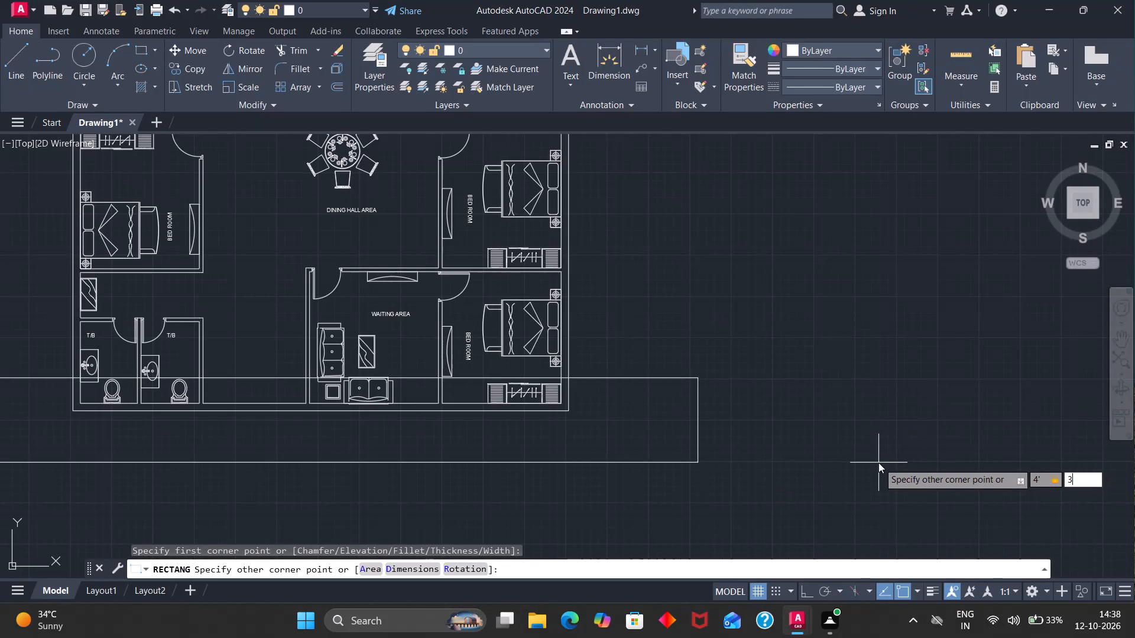
pyautogui.press("'")
pyautogui.press('Return')
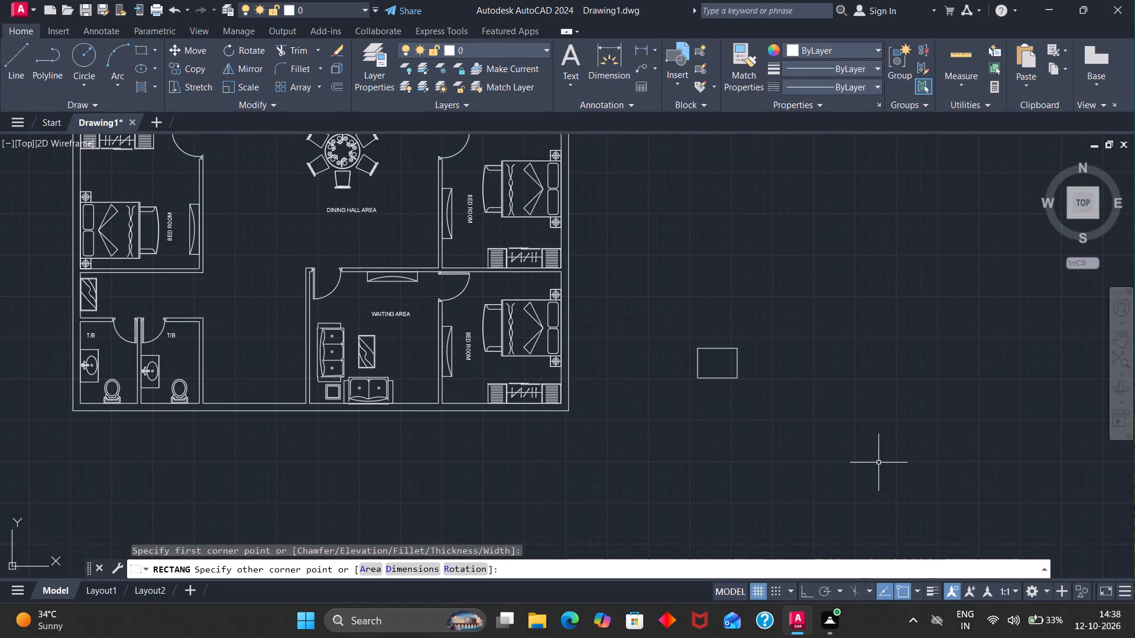
# Move the 4' by 3' rectangle onto the bottom outer wall, between the right toilet and the waiting area.
pyautogui.click(722, 347)
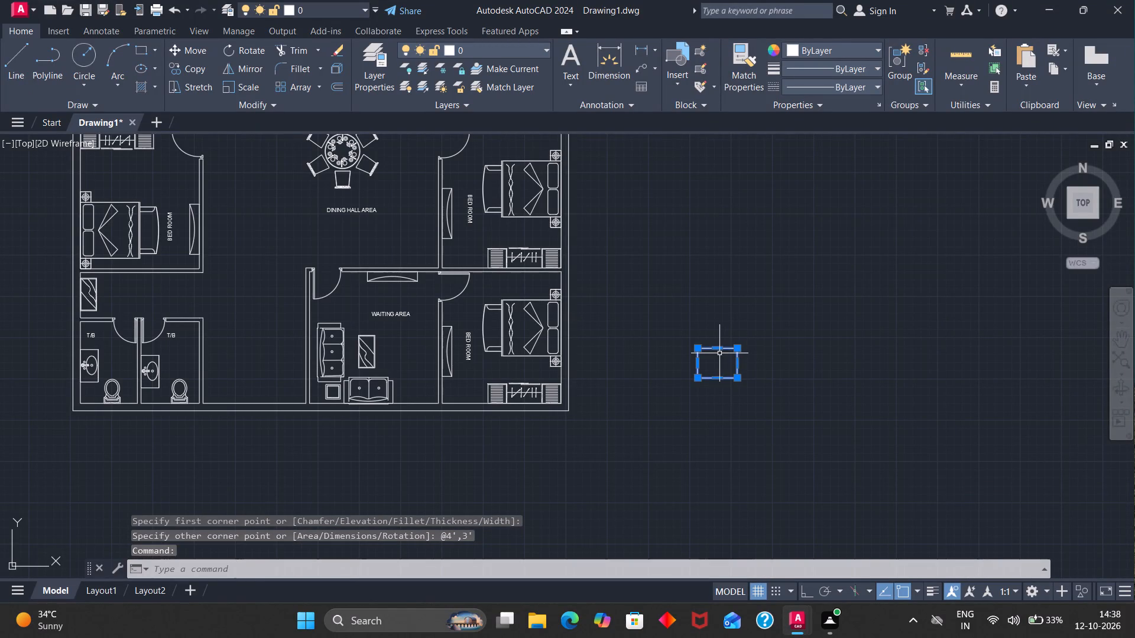
pyautogui.press('m')
pyautogui.press('Return')
pyautogui.click(718, 352)
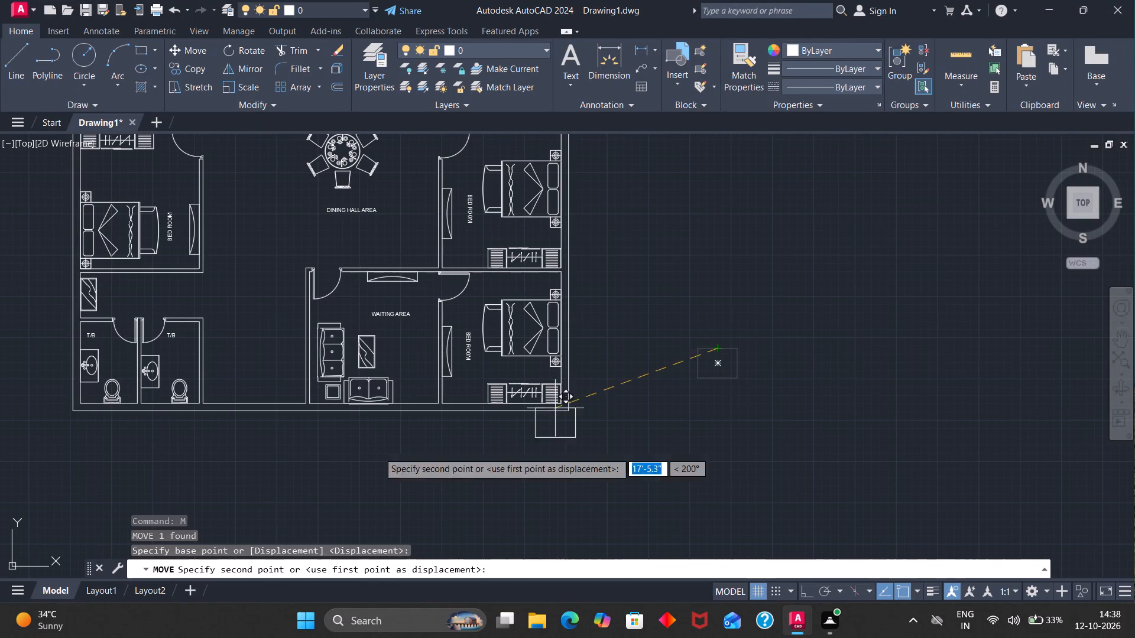
pyautogui.scroll(2, 235, 428)
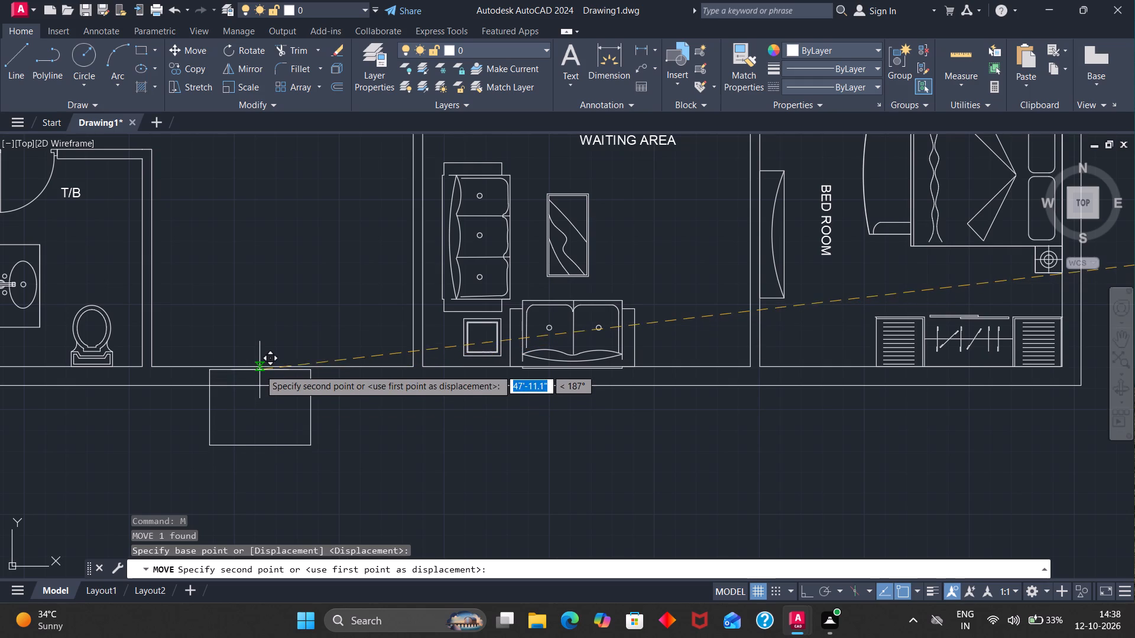
pyautogui.click(260, 366)
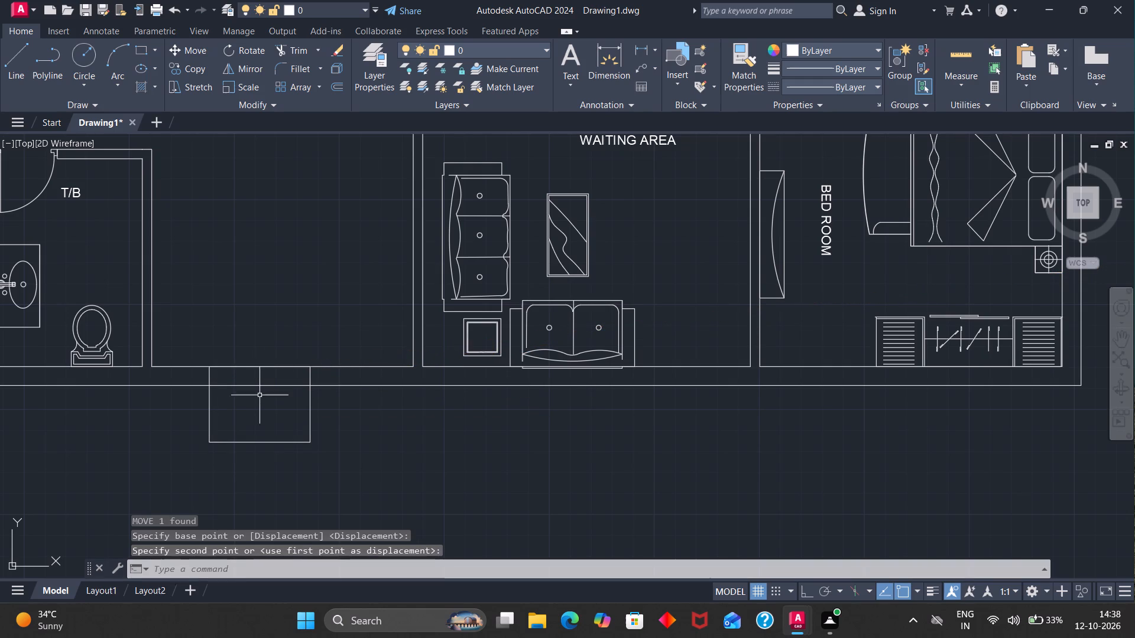
# Move the rectangle slightly upward so that it spans both lines of the bottom outer wall.
pyautogui.click(249, 364)
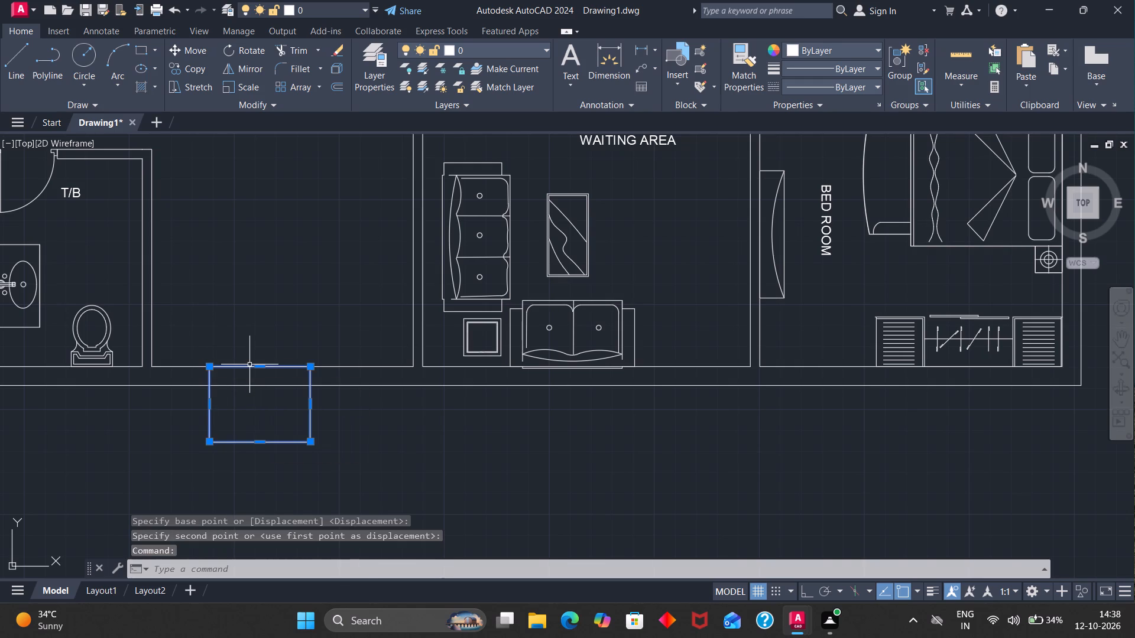
pyautogui.press('m')
pyautogui.press('Return')
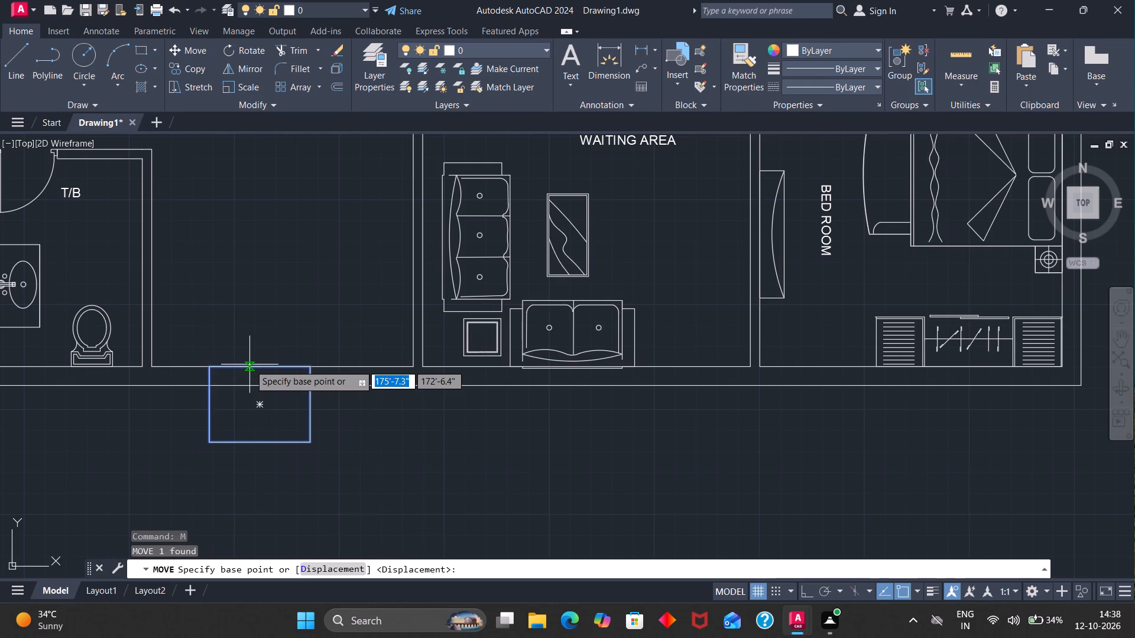
pyautogui.click(258, 367)
pyautogui.click(260, 355)
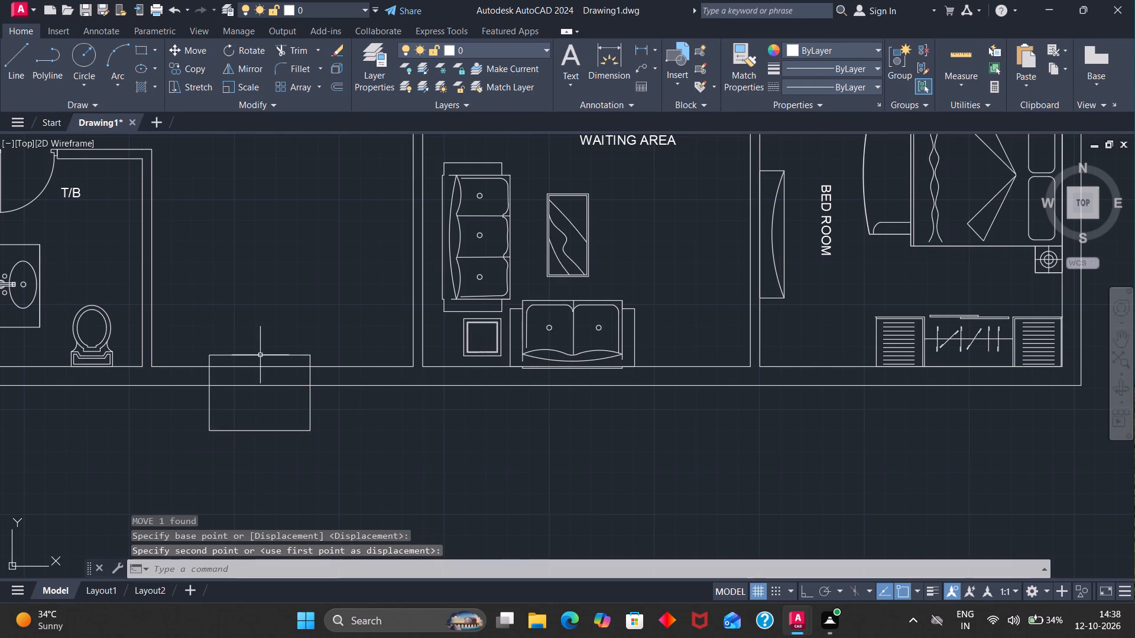
# Trim away both outer wall lines that run inside the rectangle.
pyautogui.click(296, 49)
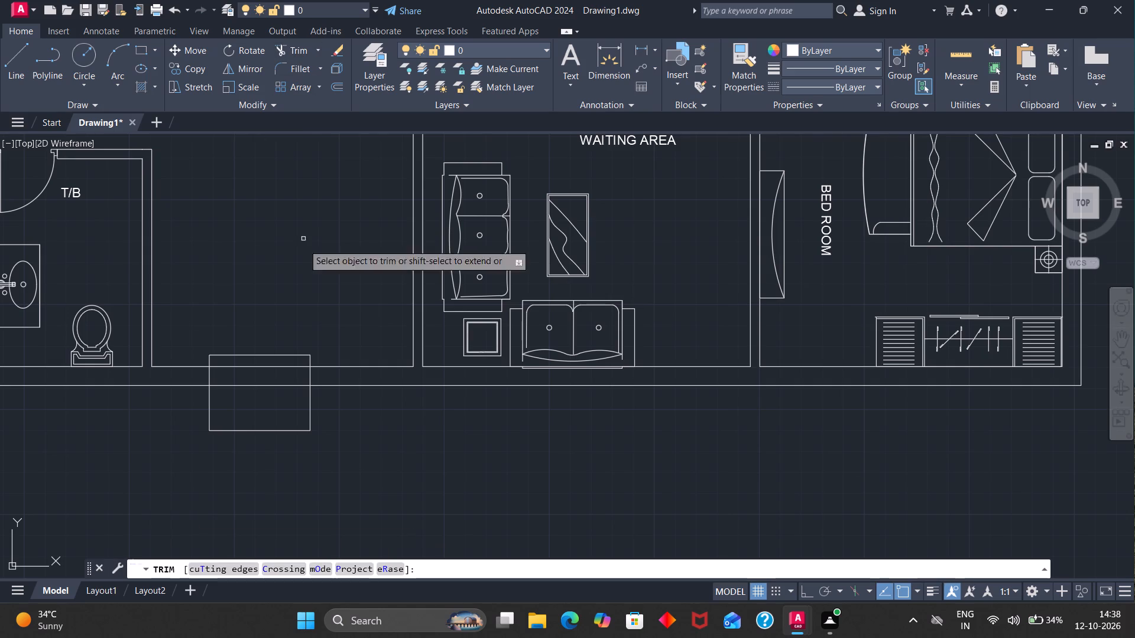
pyautogui.moveTo(270, 359); pyautogui.dragTo(266, 389)
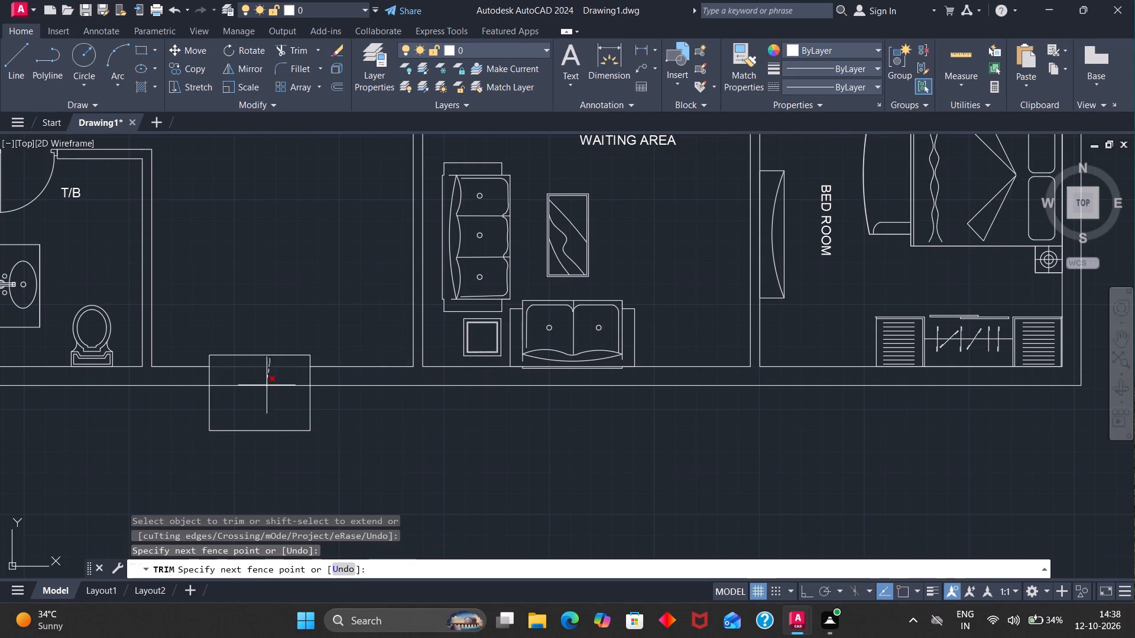
pyautogui.moveTo(266, 389); pyautogui.dragTo(265, 392)
pyautogui.press('Escape')
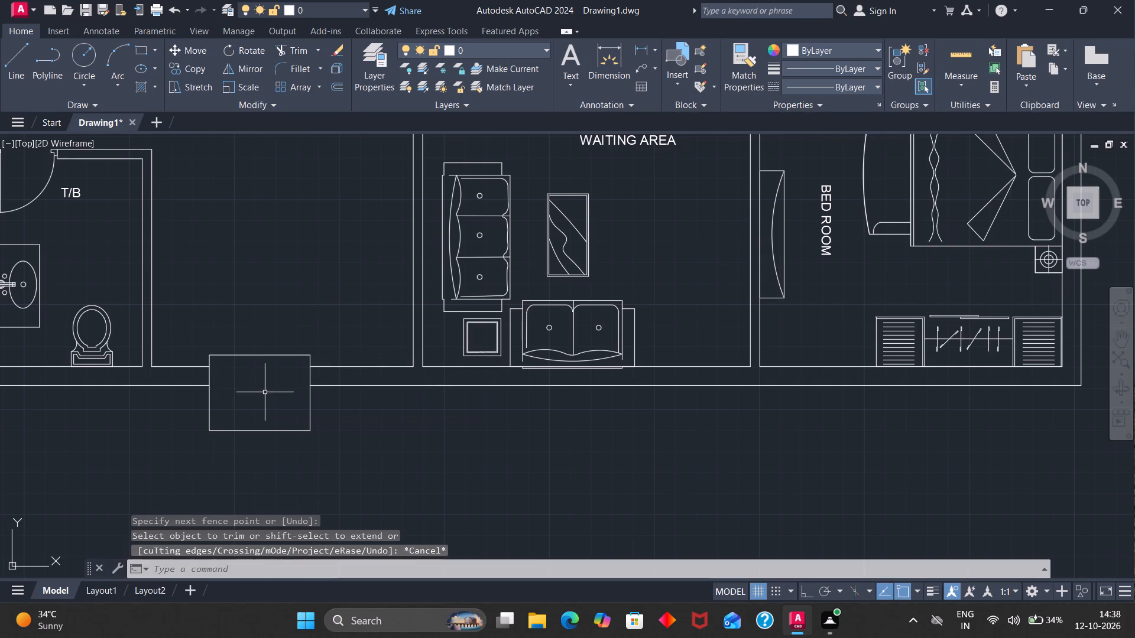
# Move the rectangle back down so its upper edge lines up with the inner line of the bottom outer wall.
pyautogui.press('m')
pyautogui.press('Return')
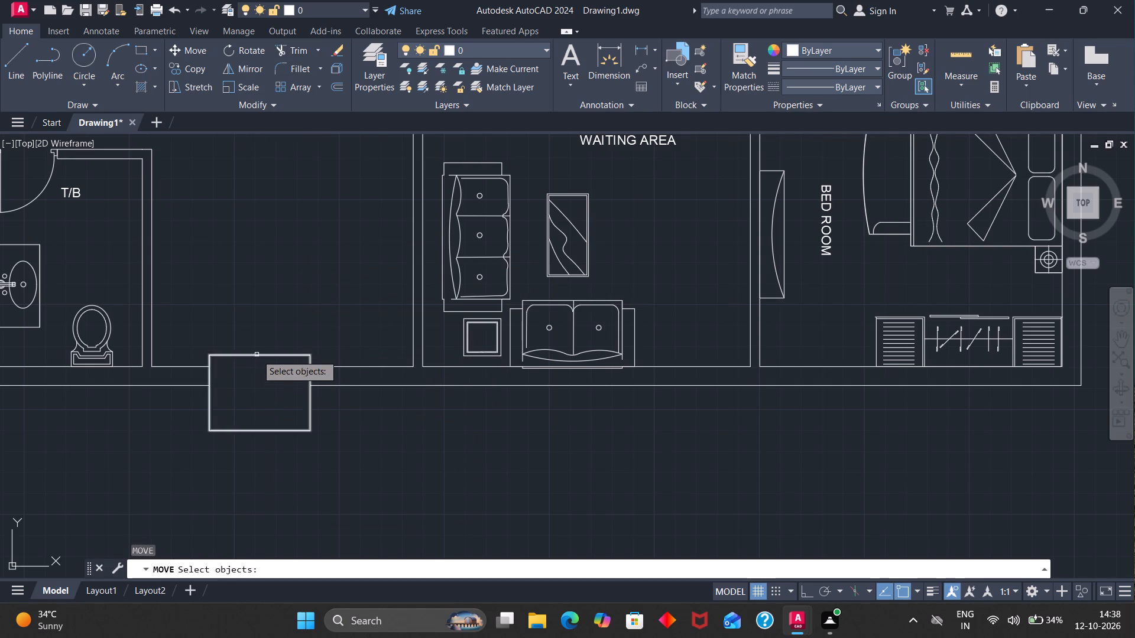
pyautogui.click(257, 354)
pyautogui.press('Return')
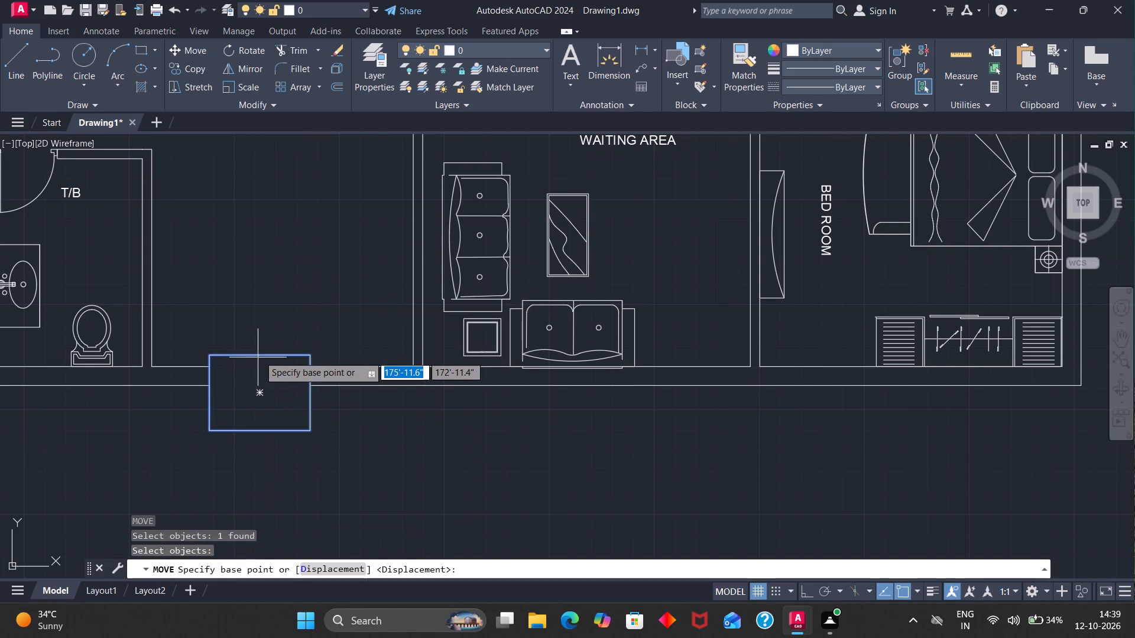
pyautogui.click(260, 354)
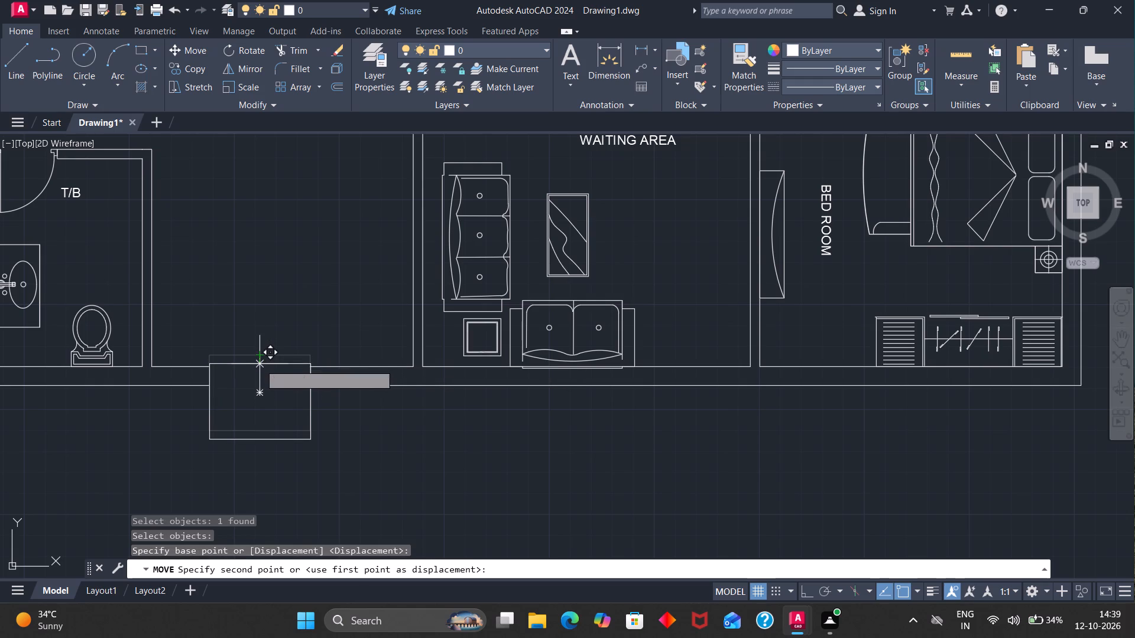
pyautogui.click(260, 365)
pyautogui.press('Return')
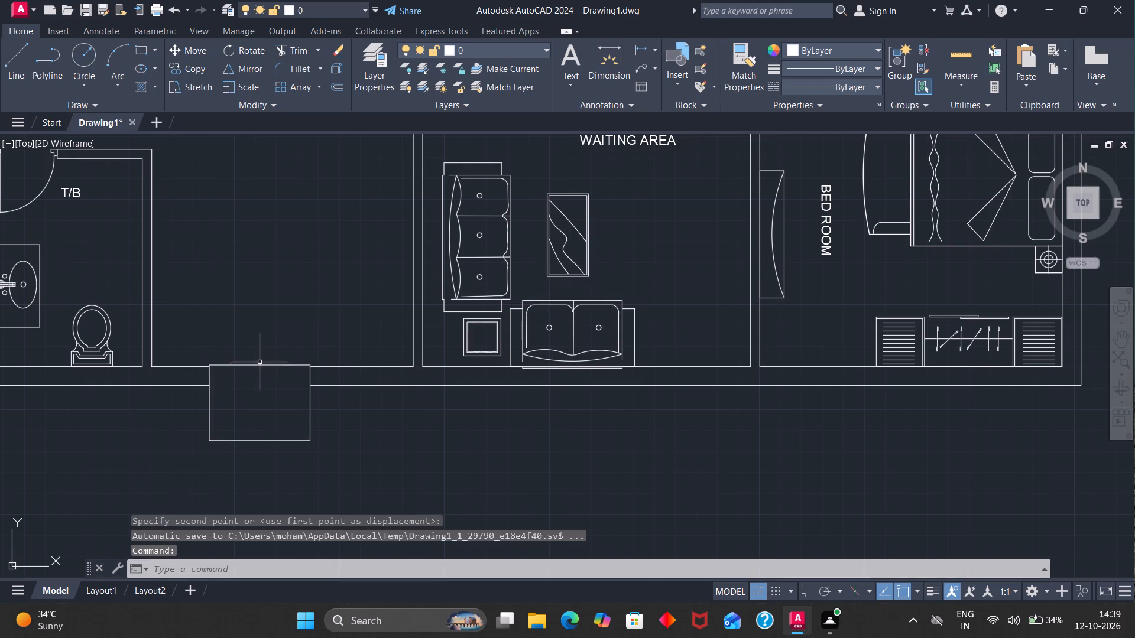
pyautogui.click(211, 365)
pyautogui.press('Return')
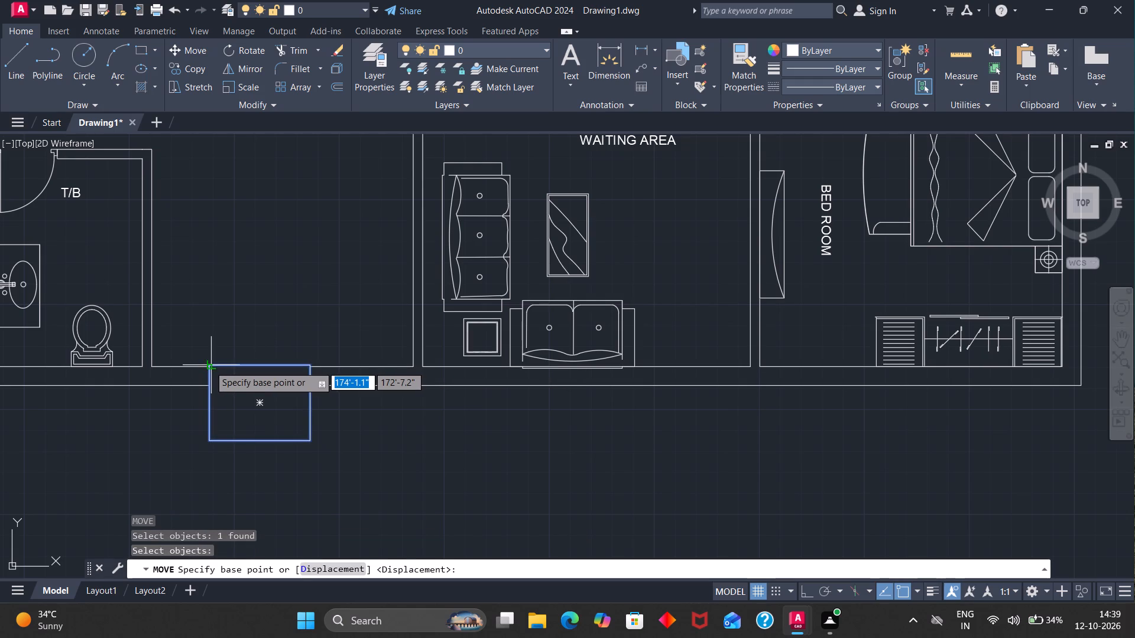
pyautogui.click(207, 366)
pyautogui.click(207, 369)
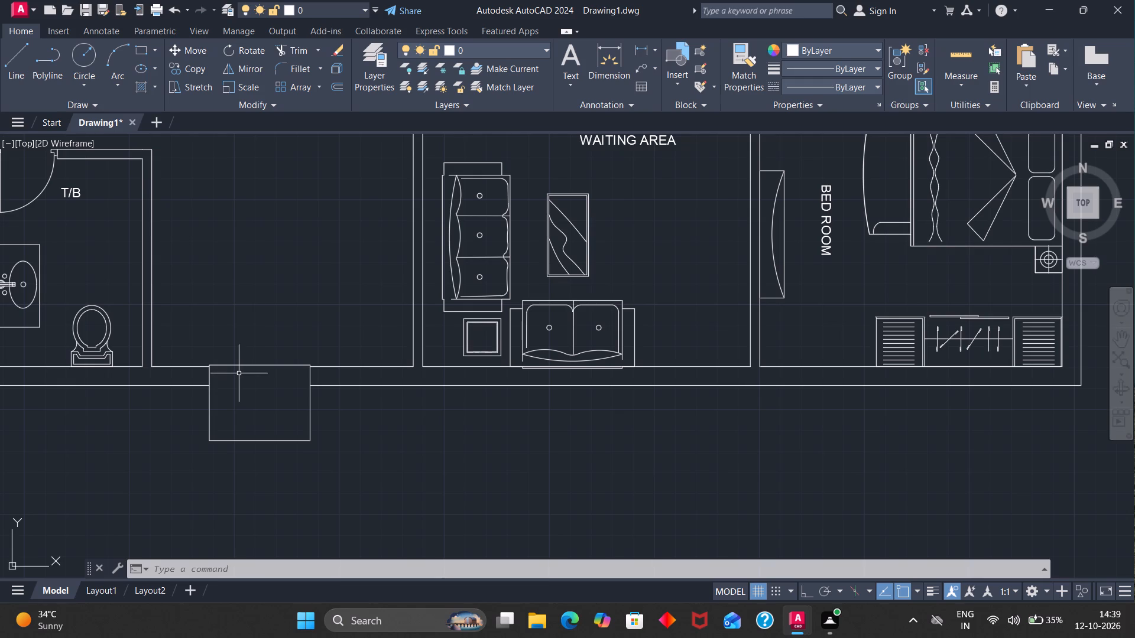
# Explode the rectangle at the bottom wall opening into separate lines.
pyautogui.click(263, 442)
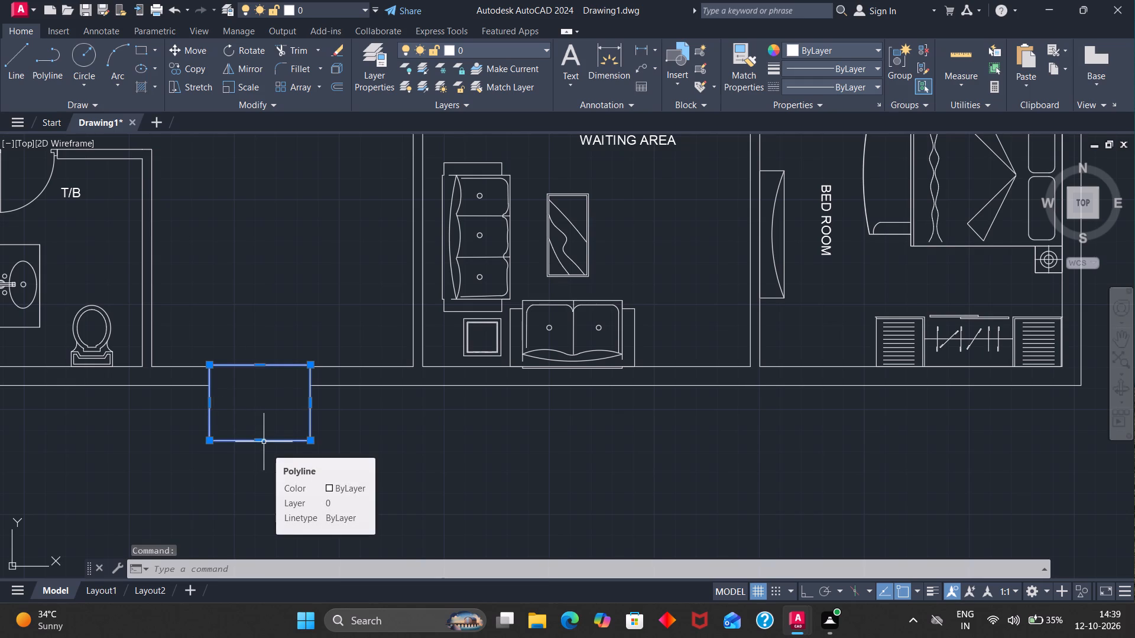
pyautogui.press('x')
pyautogui.press('Return')
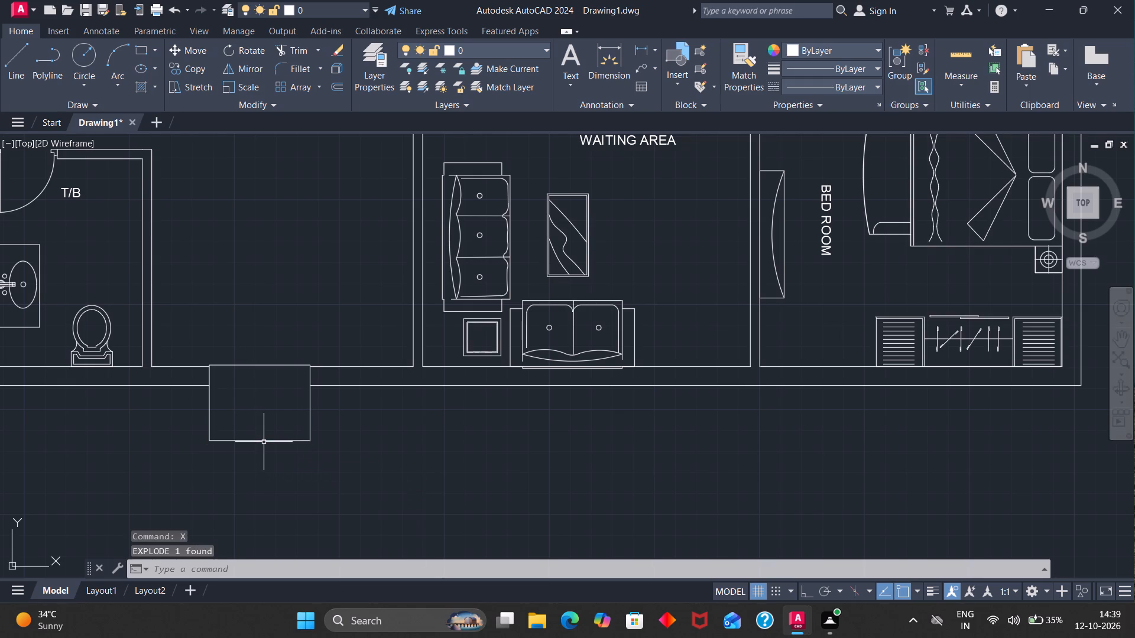
# Offset the rectangle's bottom edge 12 inches toward the wall, and offset the resulting line by the same distance to form entrance steps.
pyautogui.click(267, 443)
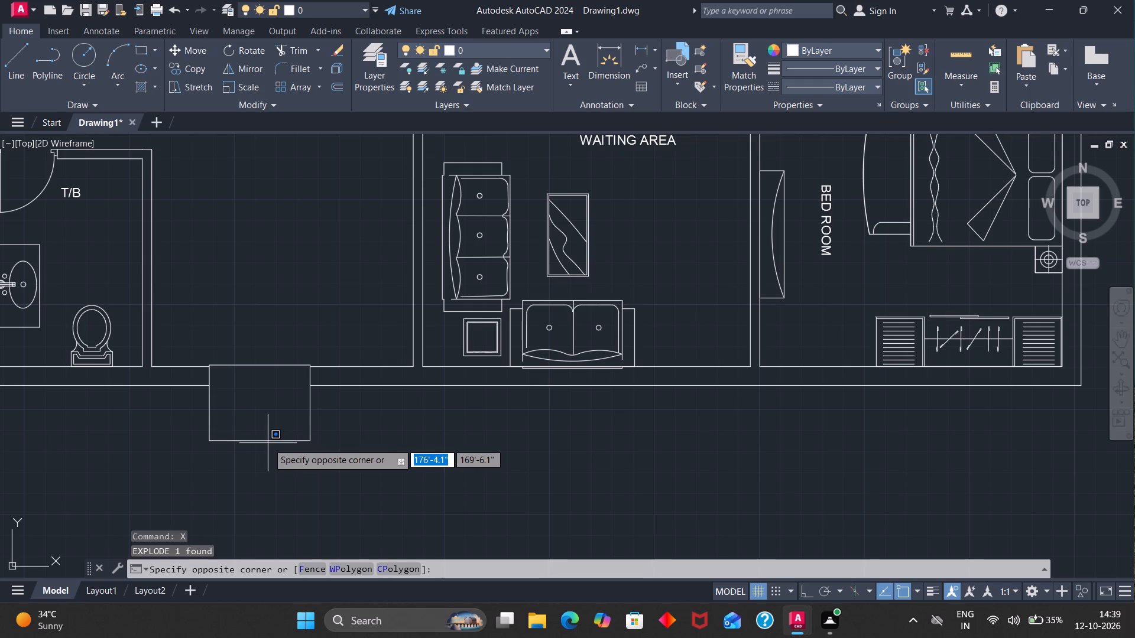
pyautogui.click(270, 441)
pyautogui.press('o')
pyautogui.press('Return')
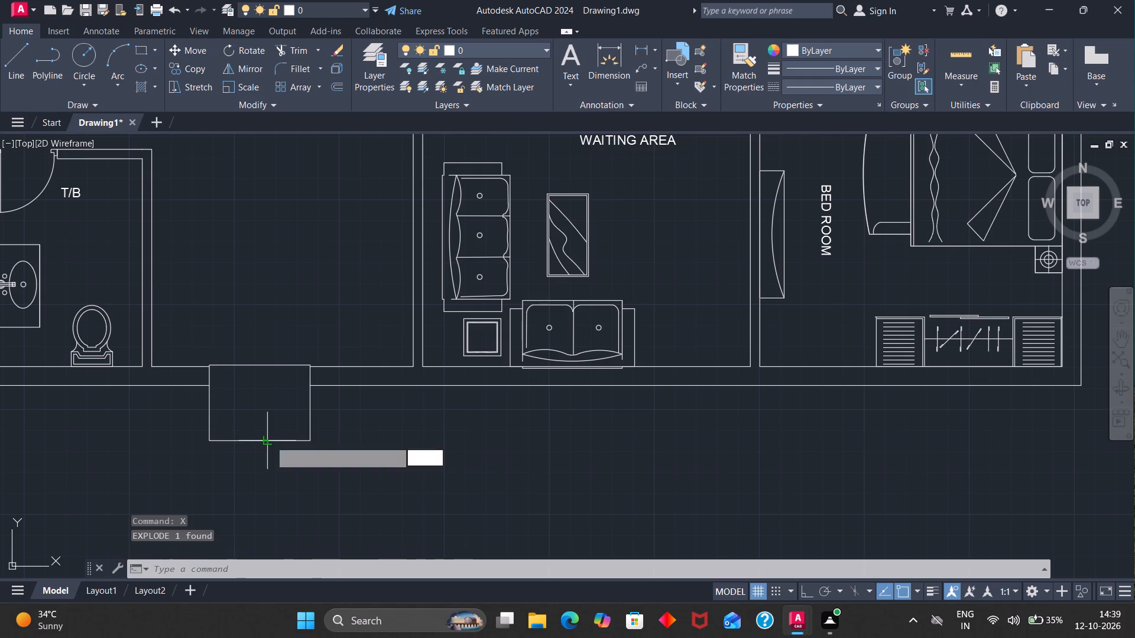
pyautogui.write("12'")
pyautogui.press('BackSpace')
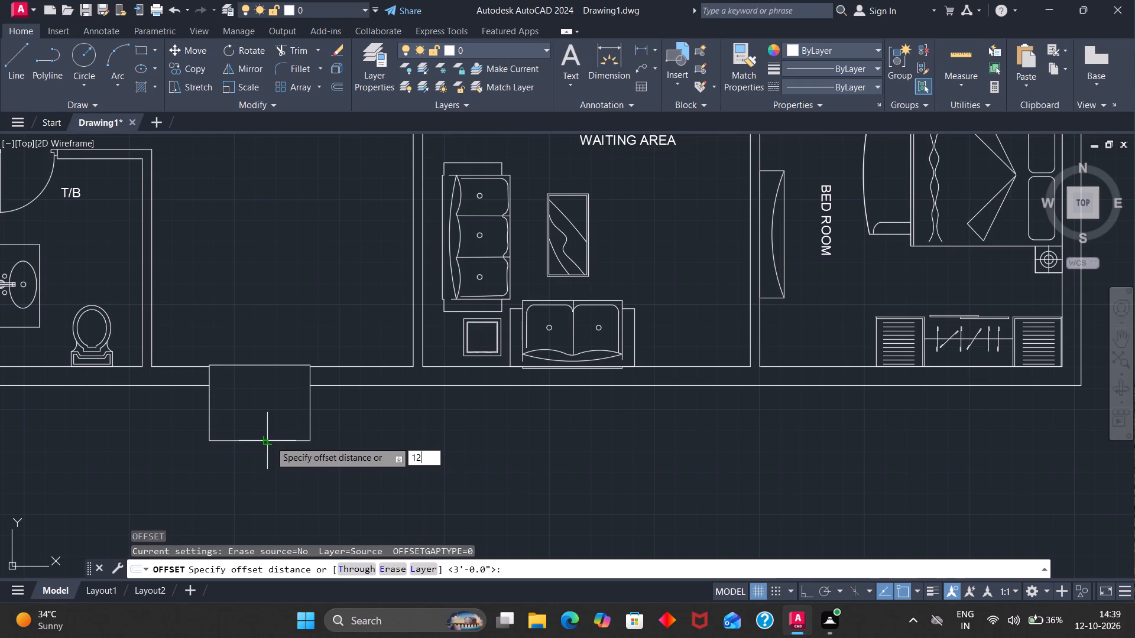
pyautogui.press('Return')
pyautogui.click(265, 440)
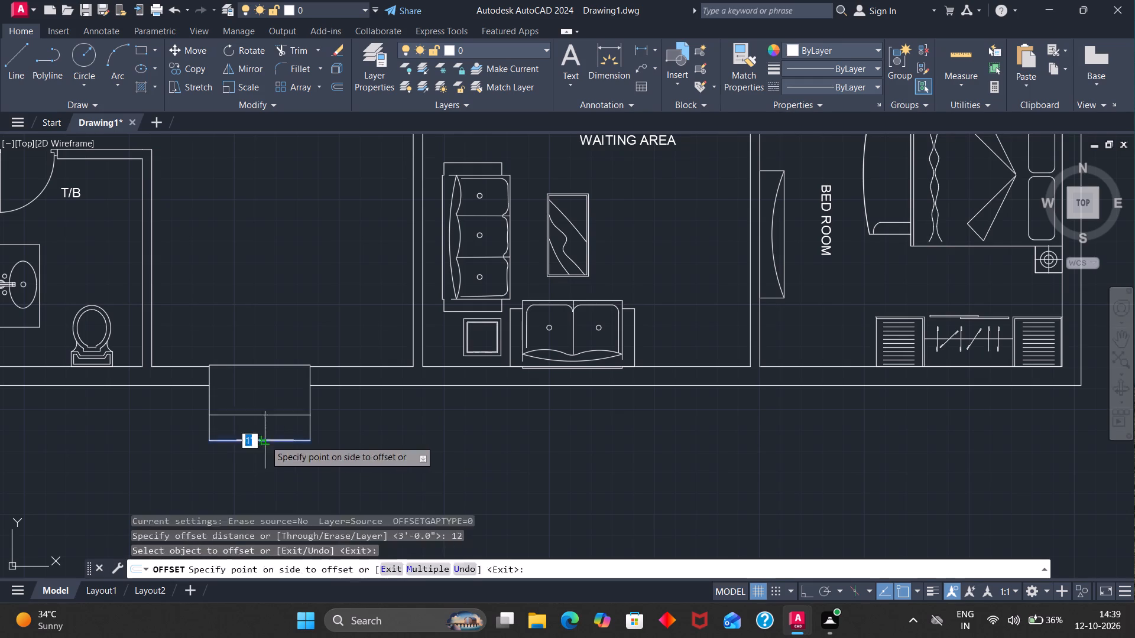
pyautogui.click(268, 427)
pyautogui.click(270, 415)
pyautogui.click(271, 399)
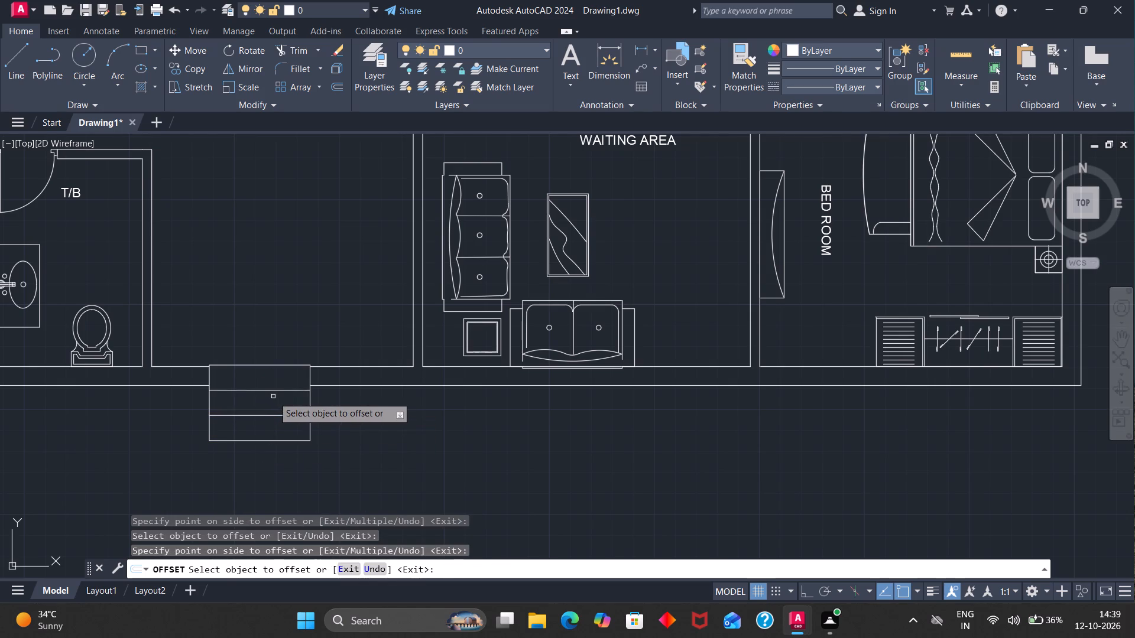
pyautogui.scroll(-2, 273, 396)
pyautogui.press('Escape')
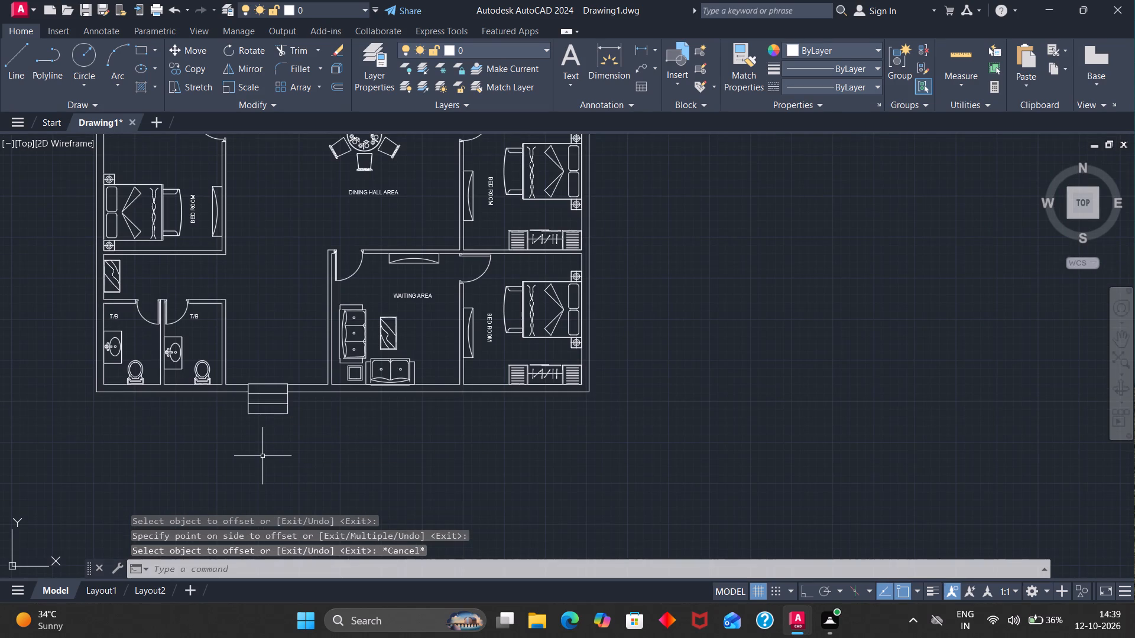
# Erase the leftover 3' by 3' square outside the plan's left wall.
pyautogui.scroll(-2, 262, 456)
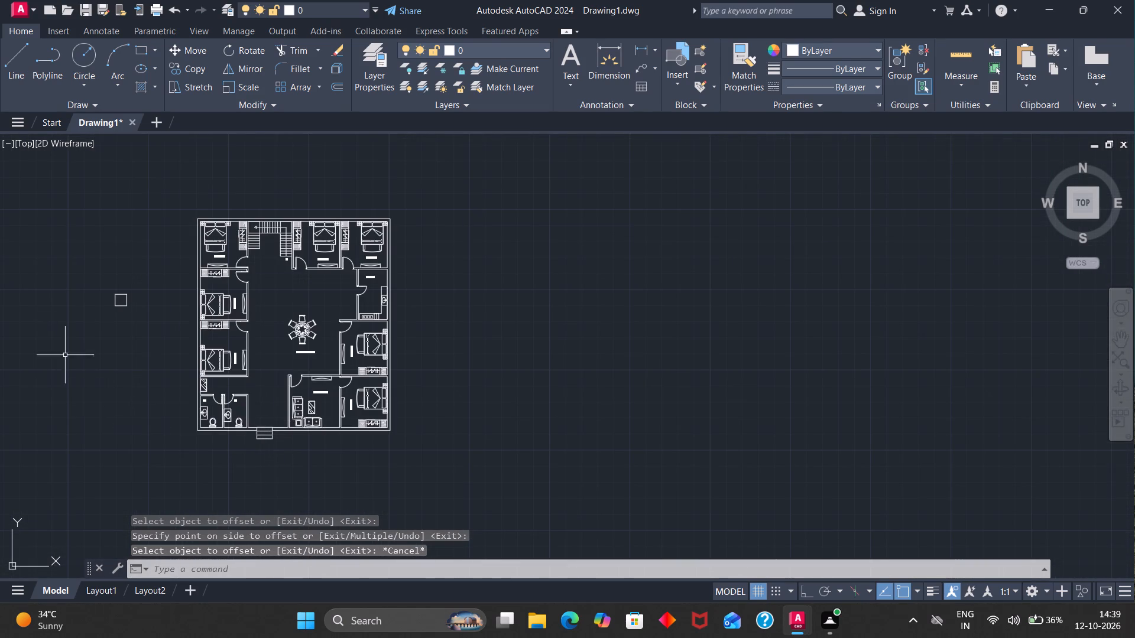
pyautogui.moveTo(134, 280); pyautogui.dragTo(141, 321)
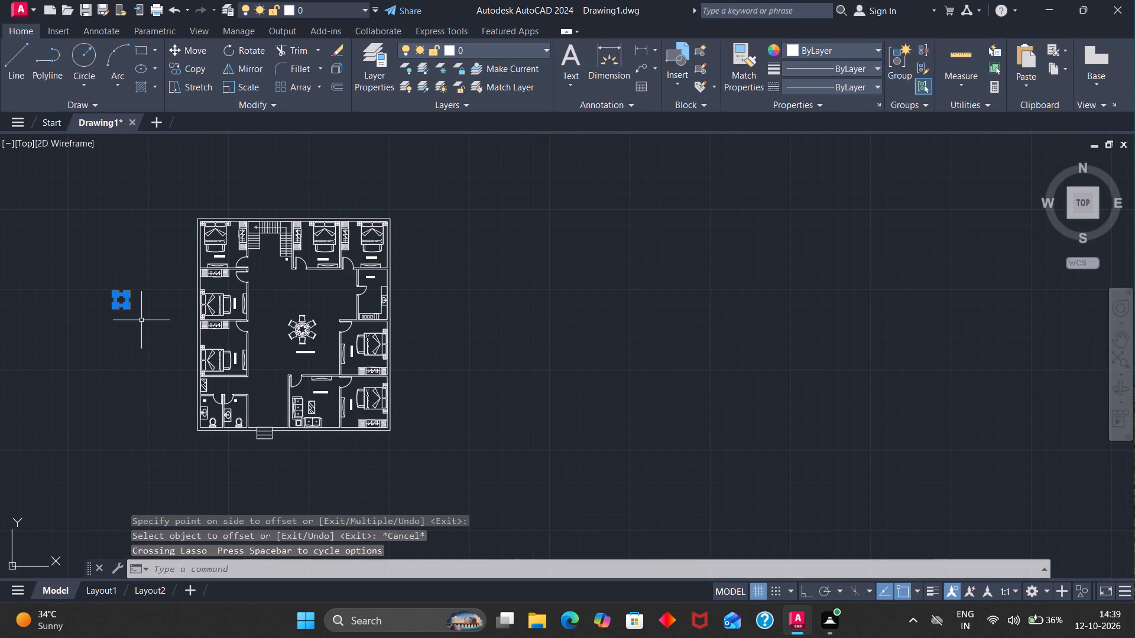
pyautogui.press('Delete')
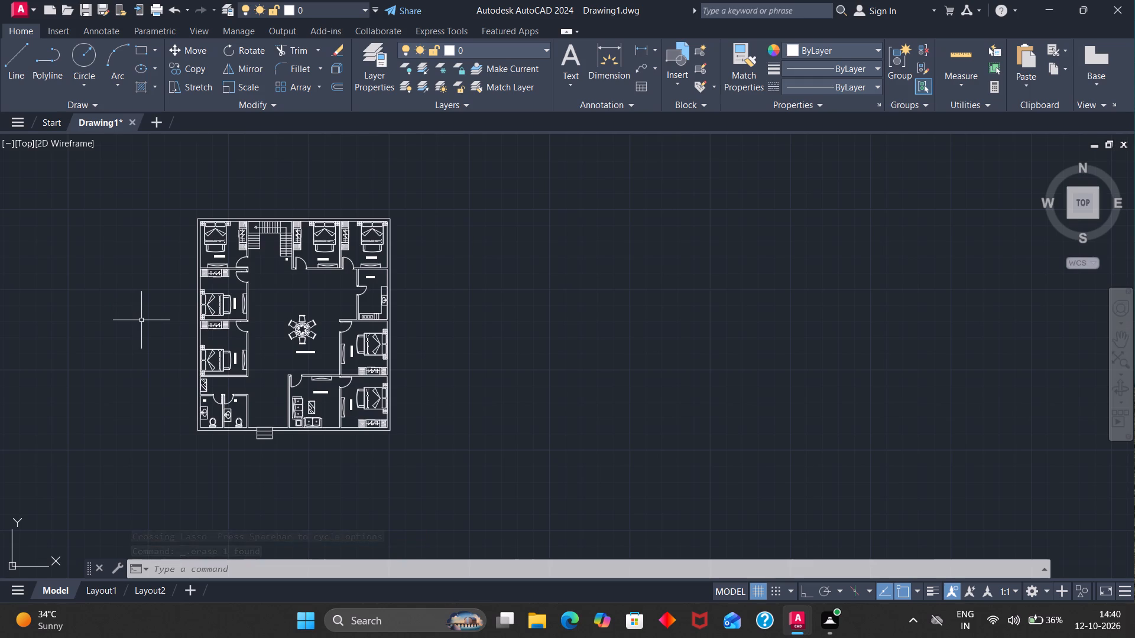
# Fill the arrowhead of the staircase direction arrow with a SOLID hatch.
pyautogui.scroll(4, 252, 227)
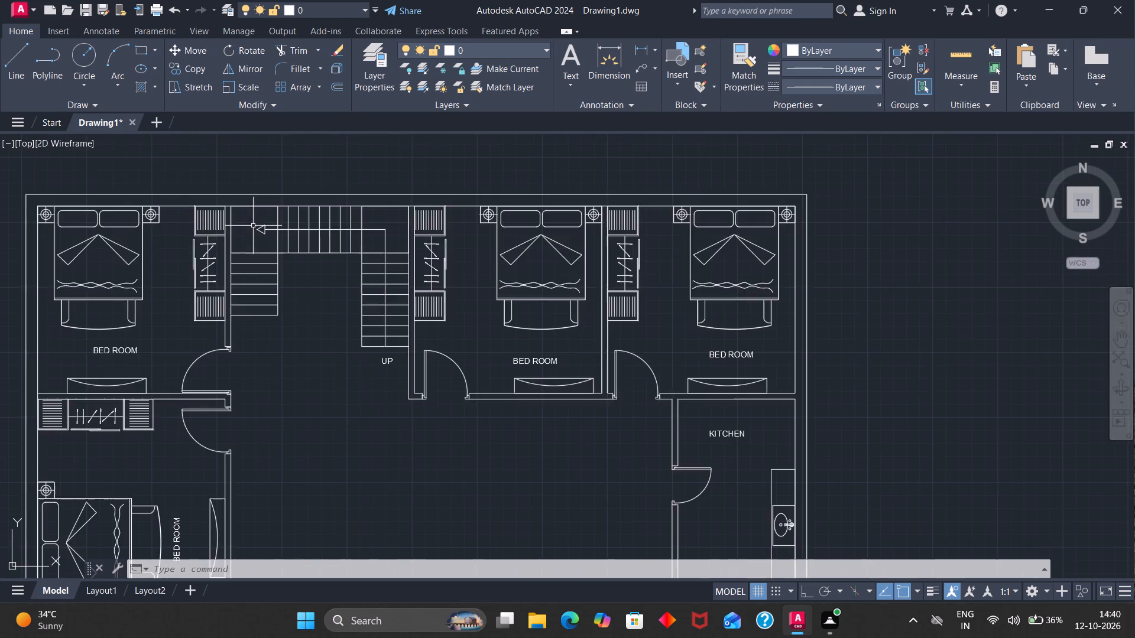
pyautogui.scroll(3, 270, 217)
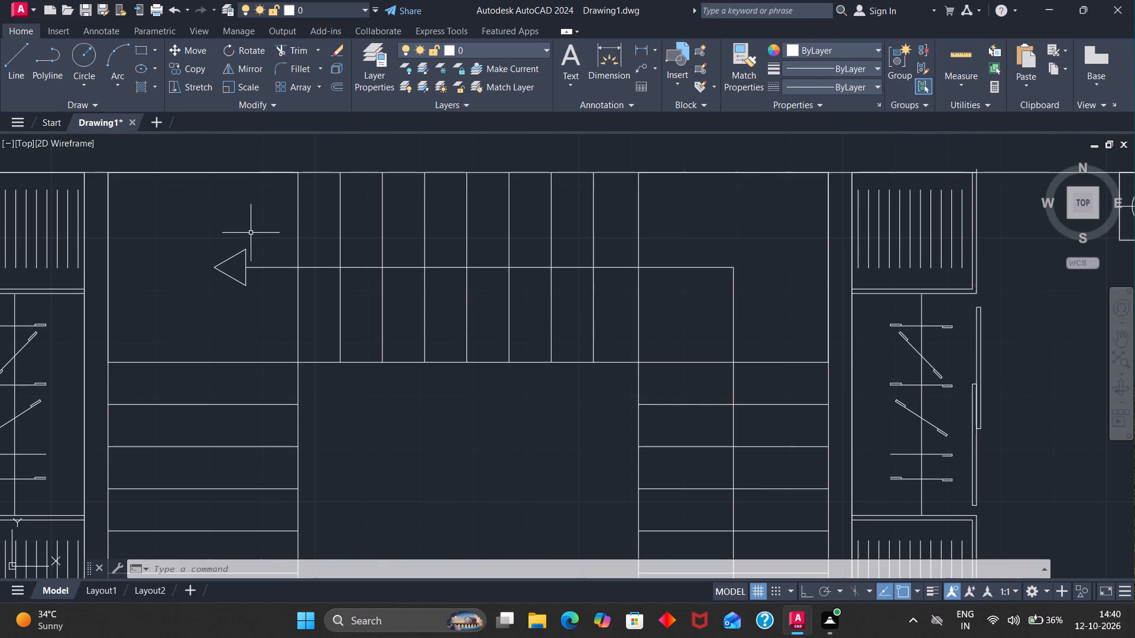
pyautogui.press('h')
pyautogui.press('Return')
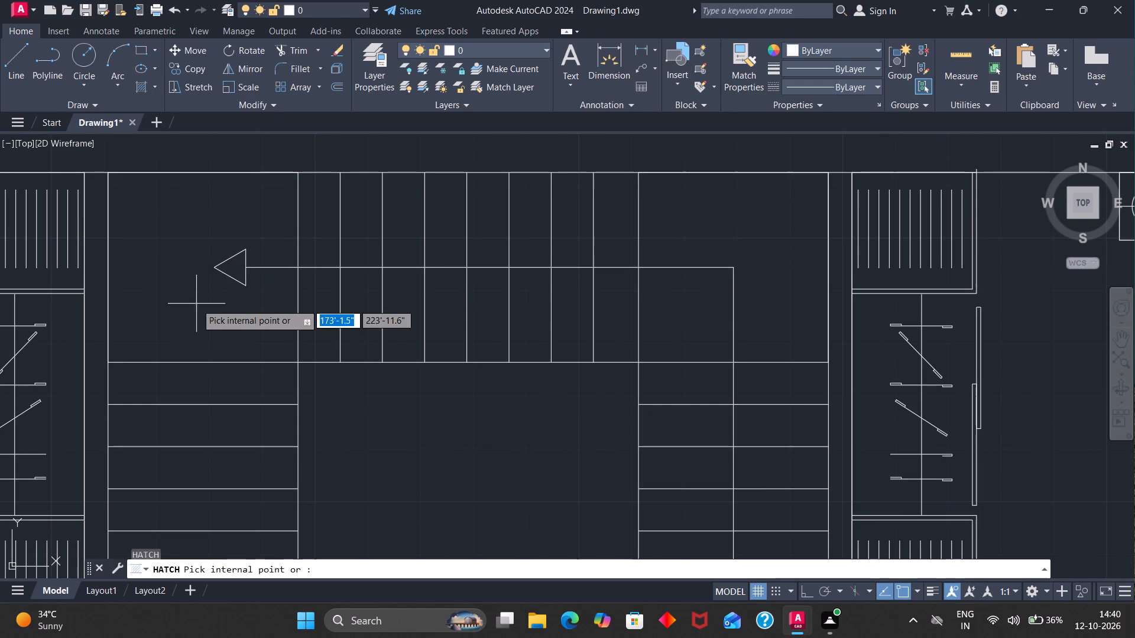
pyautogui.click(133, 72)
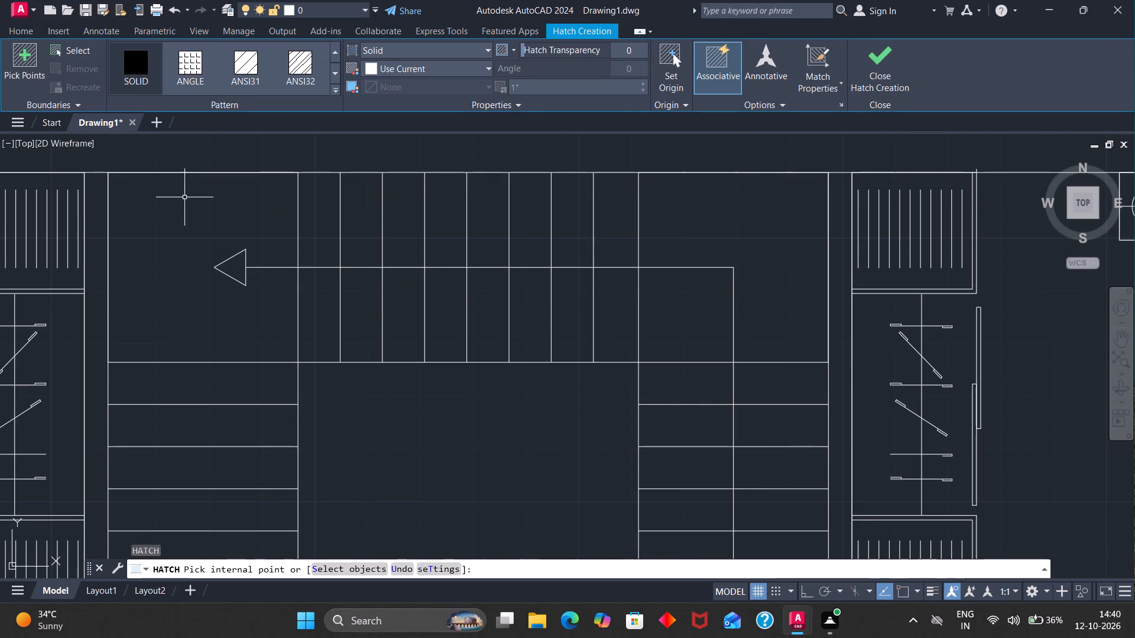
pyautogui.click(238, 274)
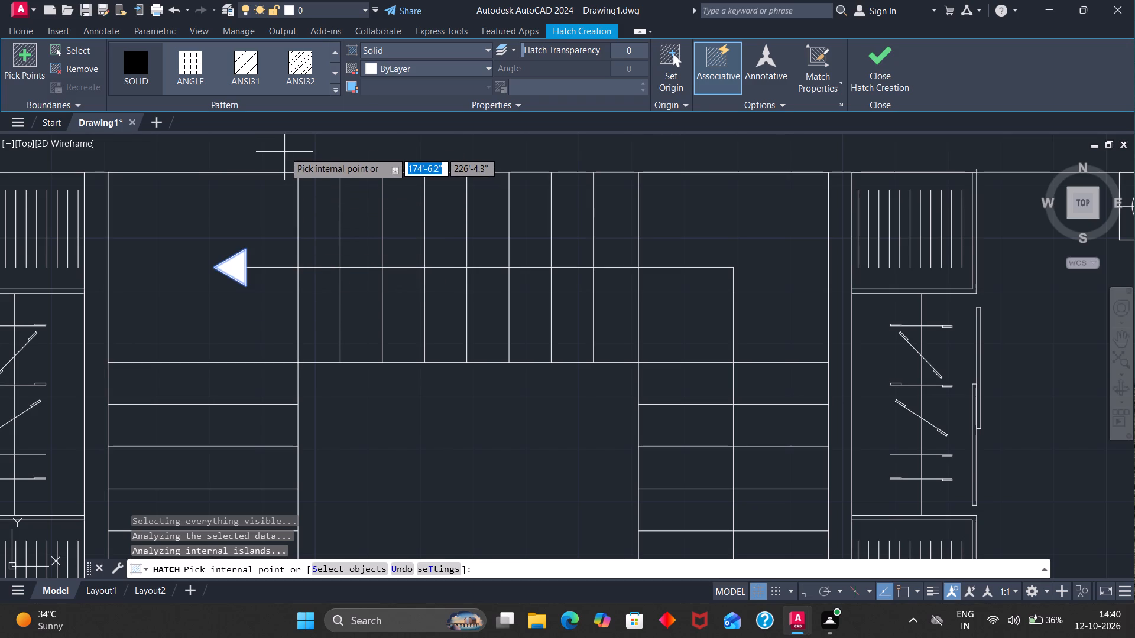
pyautogui.press('Escape')
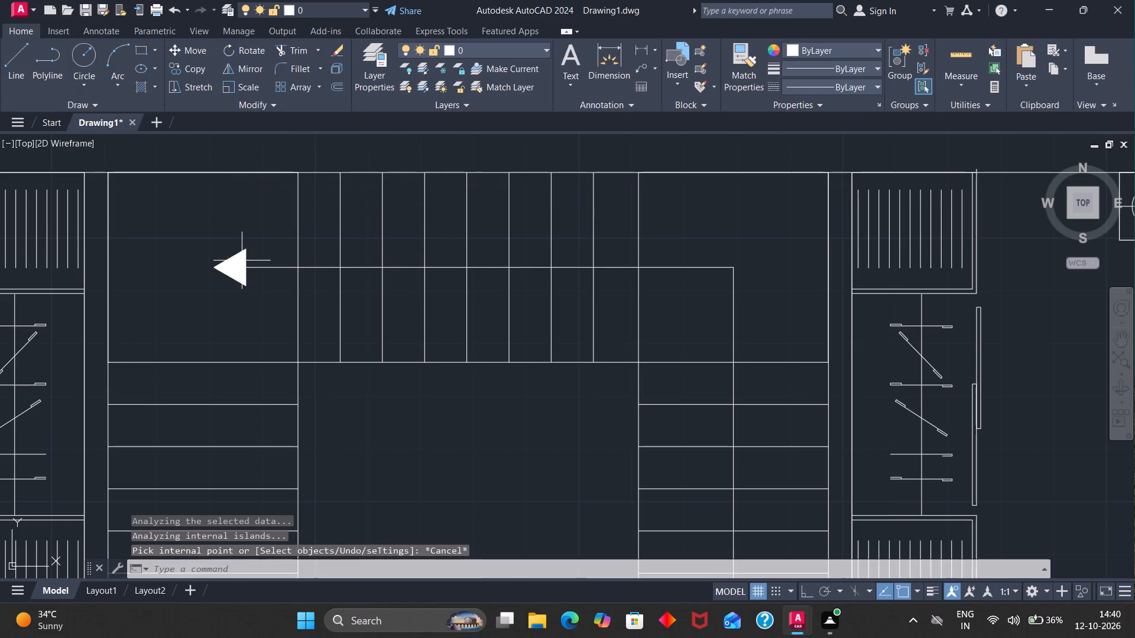
pyautogui.click(242, 261)
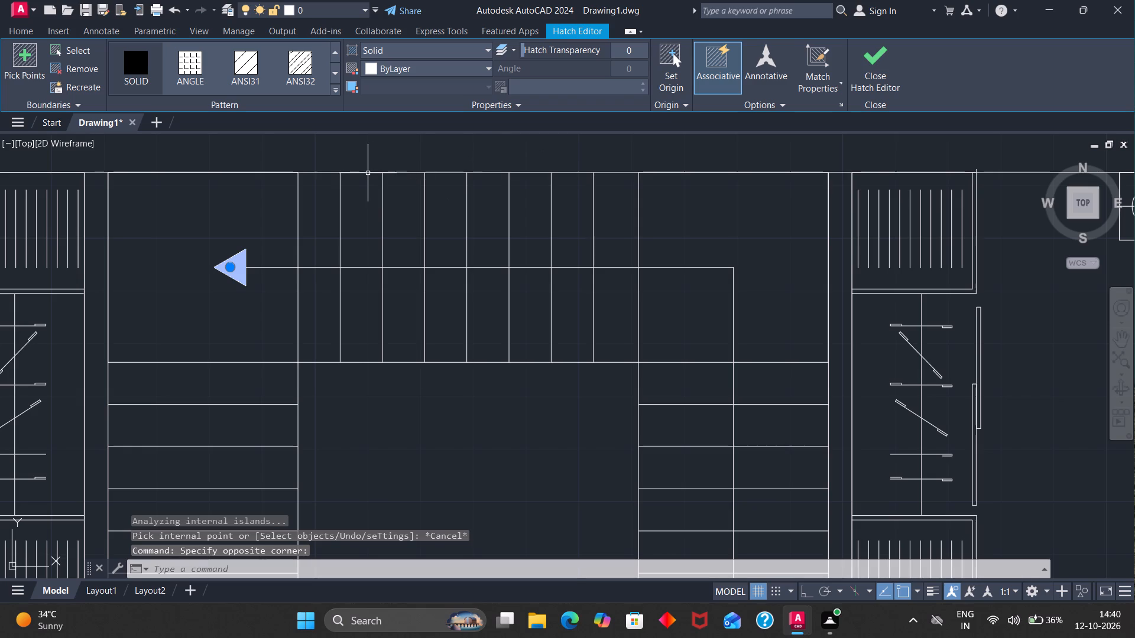
pyautogui.press('Escape')
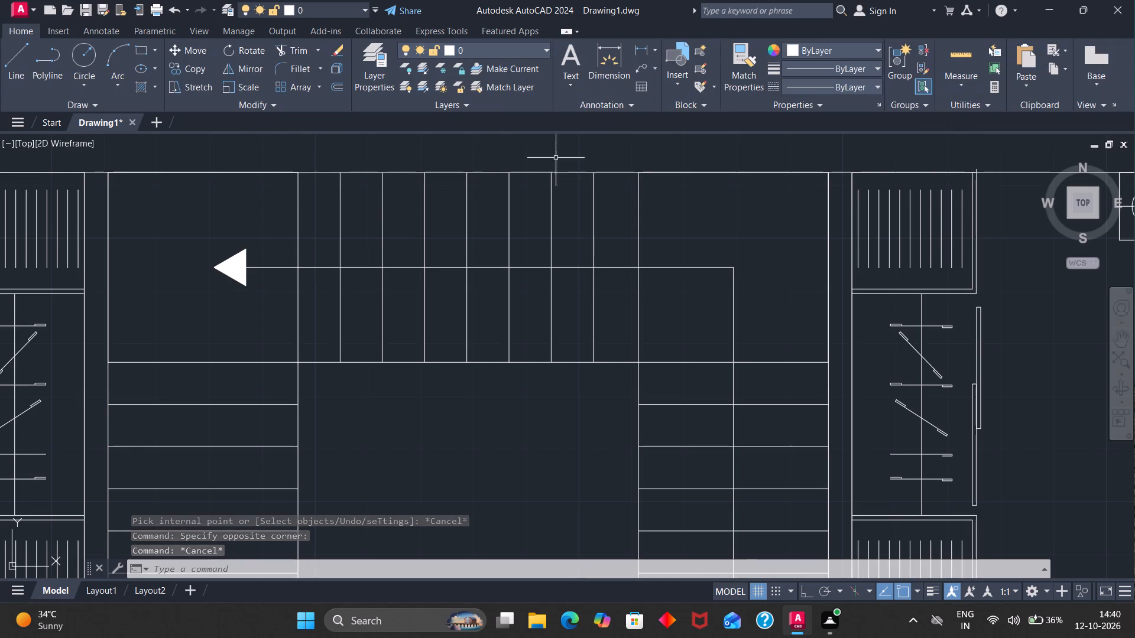
# Change the colour of the staircase arrowhead's triangular outline to the muted blue 94,103,175.
pyautogui.click(246, 252)
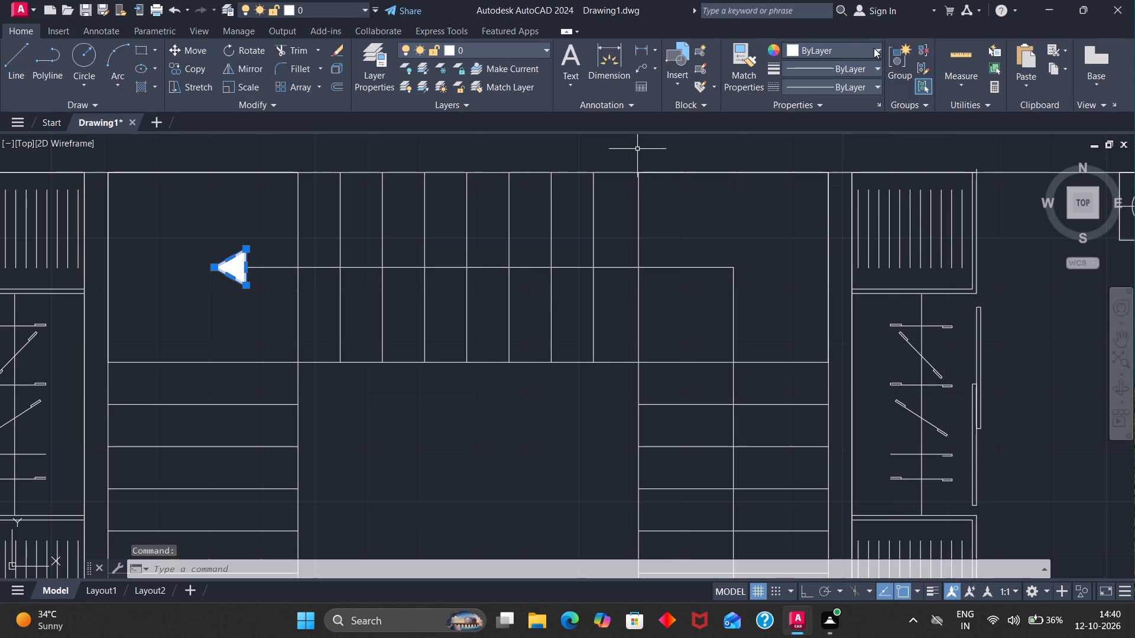
pyautogui.click(874, 48)
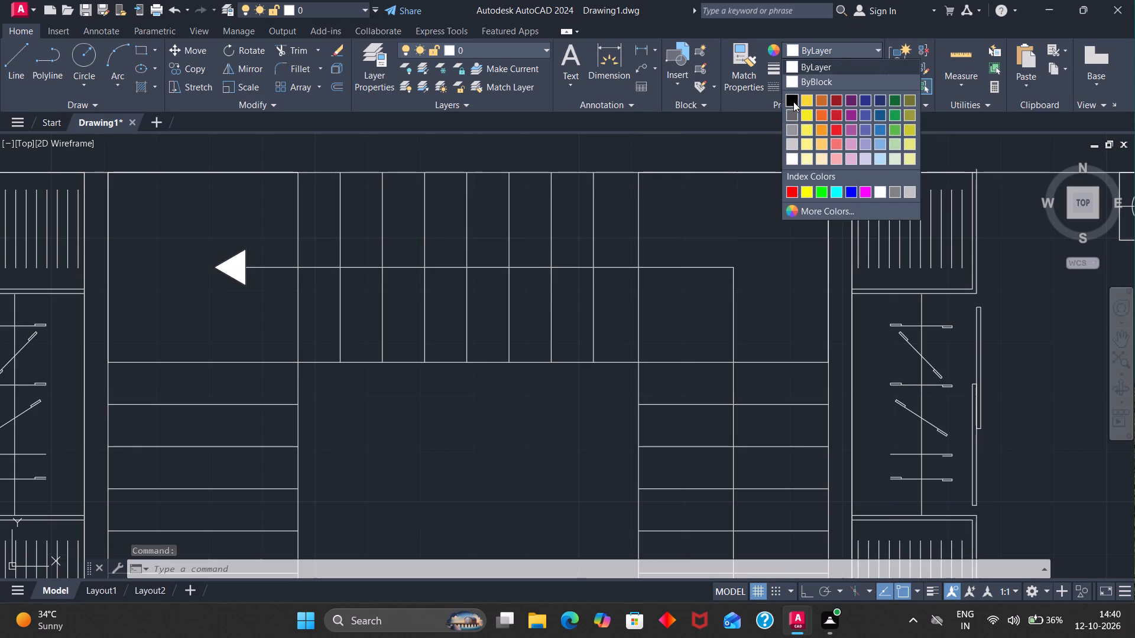
pyautogui.click(788, 190)
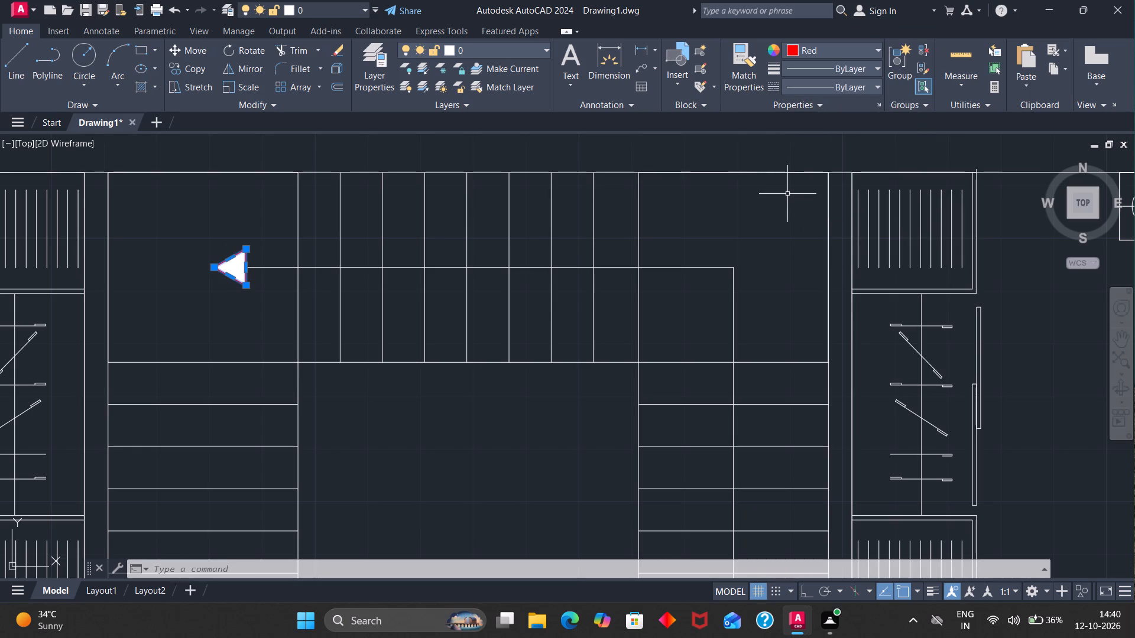
pyautogui.click(877, 48)
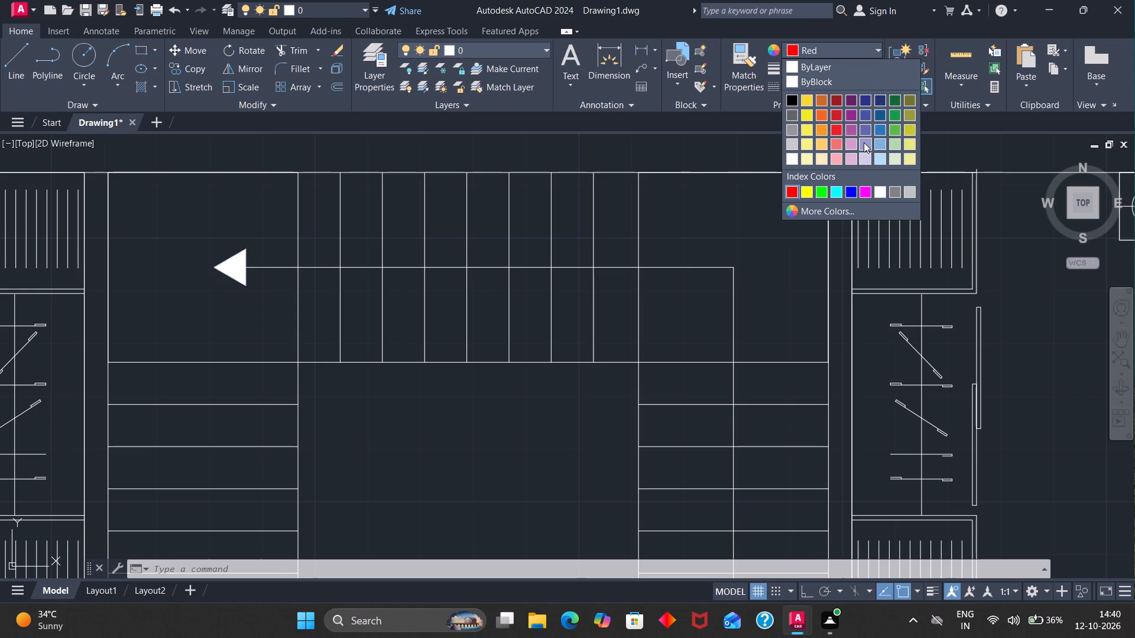
pyautogui.click(864, 128)
pyautogui.press('Escape')
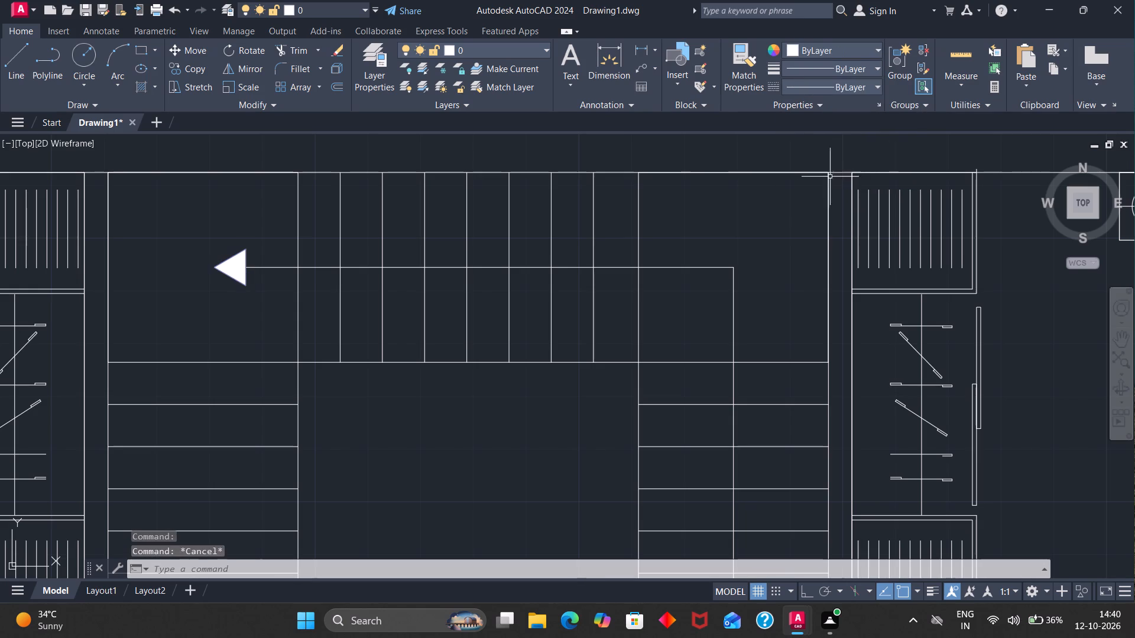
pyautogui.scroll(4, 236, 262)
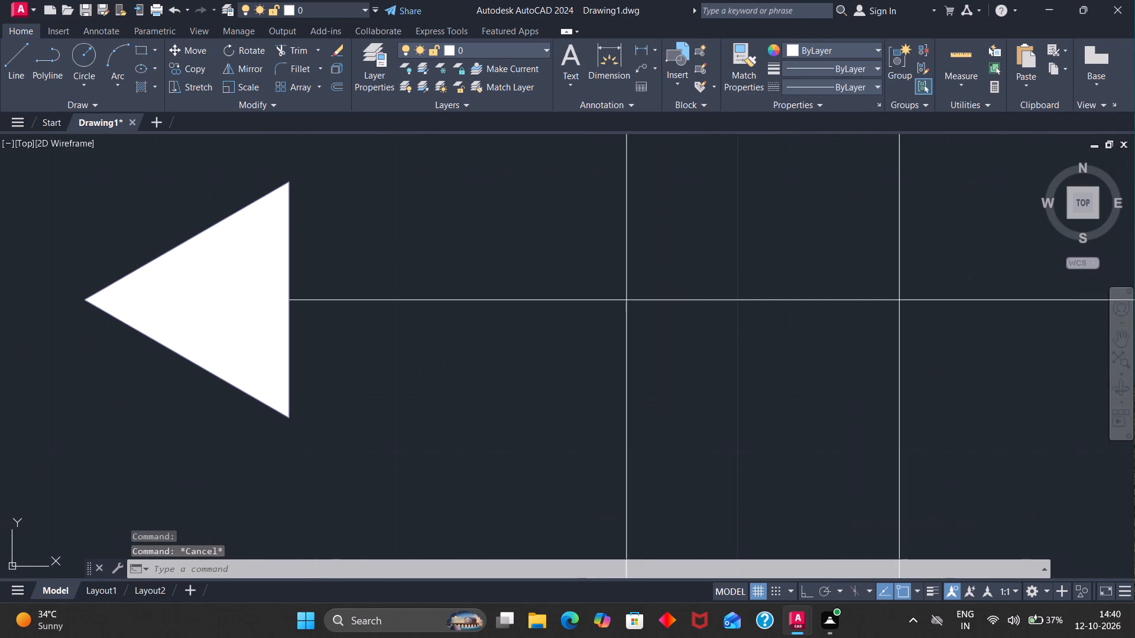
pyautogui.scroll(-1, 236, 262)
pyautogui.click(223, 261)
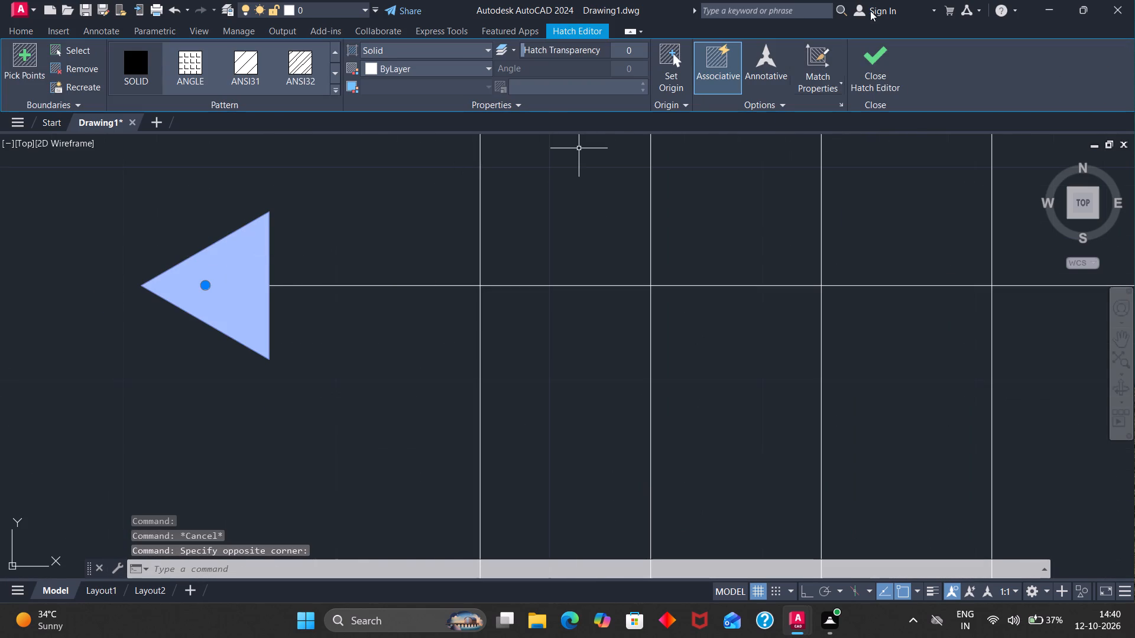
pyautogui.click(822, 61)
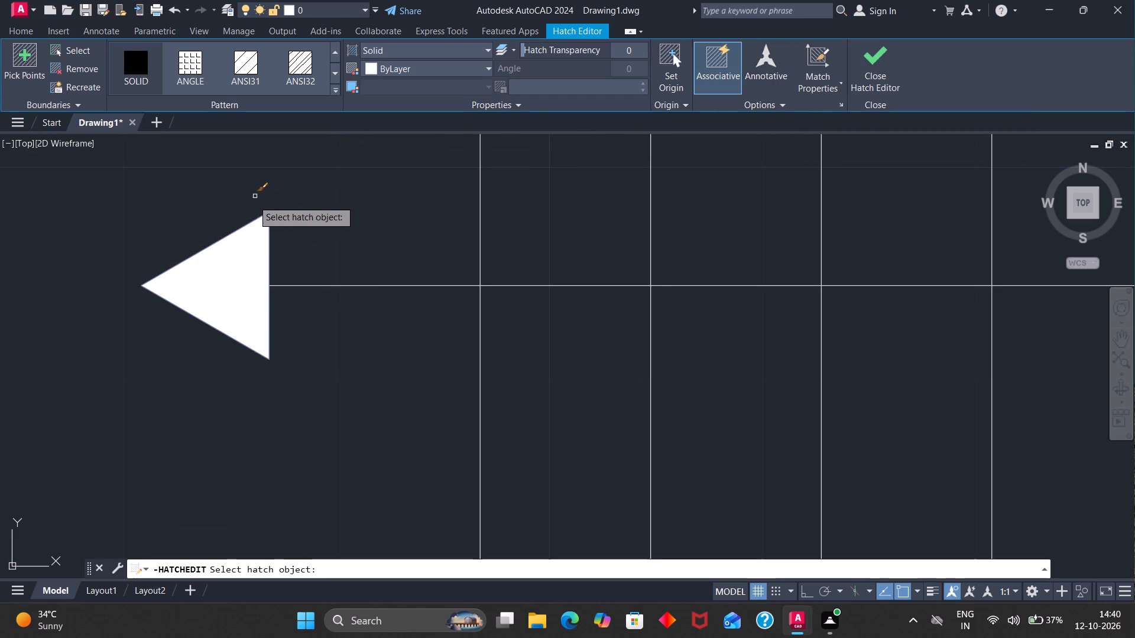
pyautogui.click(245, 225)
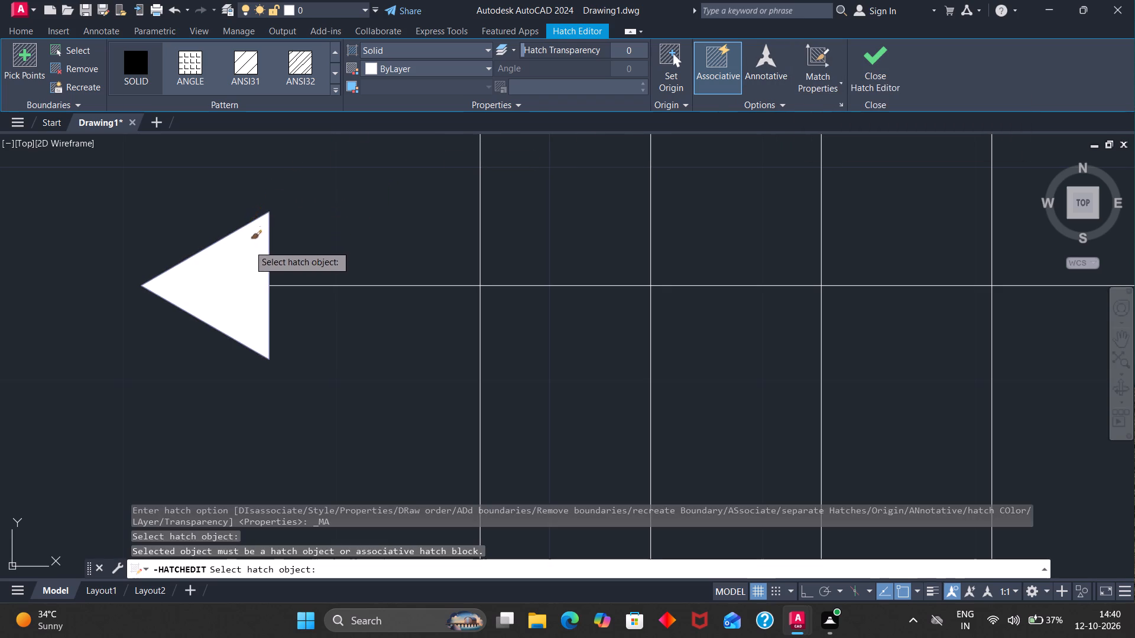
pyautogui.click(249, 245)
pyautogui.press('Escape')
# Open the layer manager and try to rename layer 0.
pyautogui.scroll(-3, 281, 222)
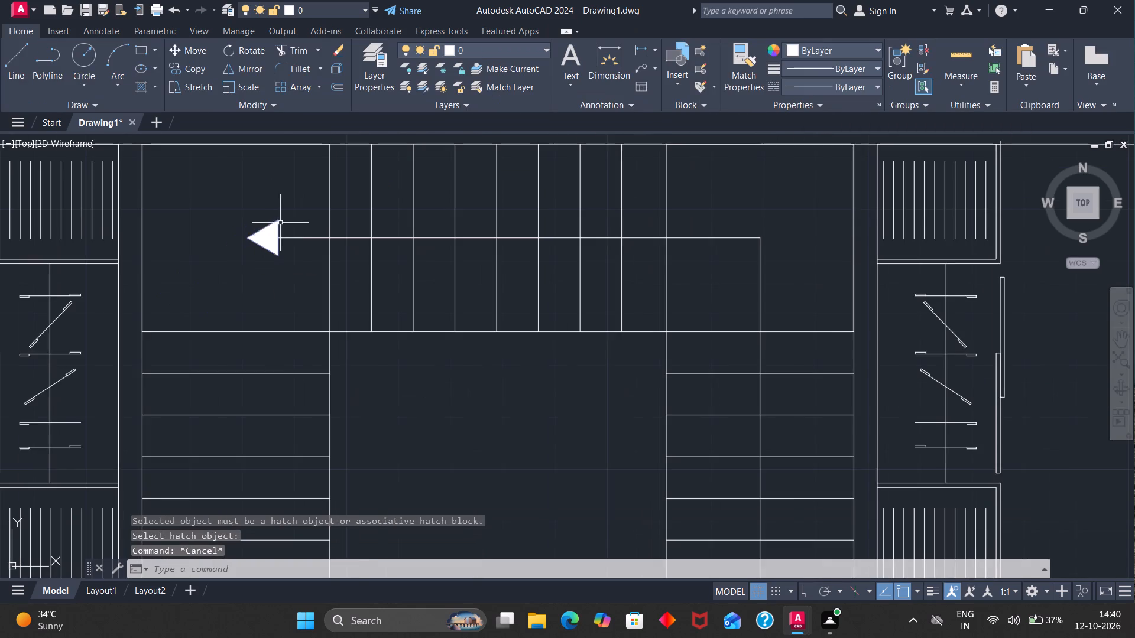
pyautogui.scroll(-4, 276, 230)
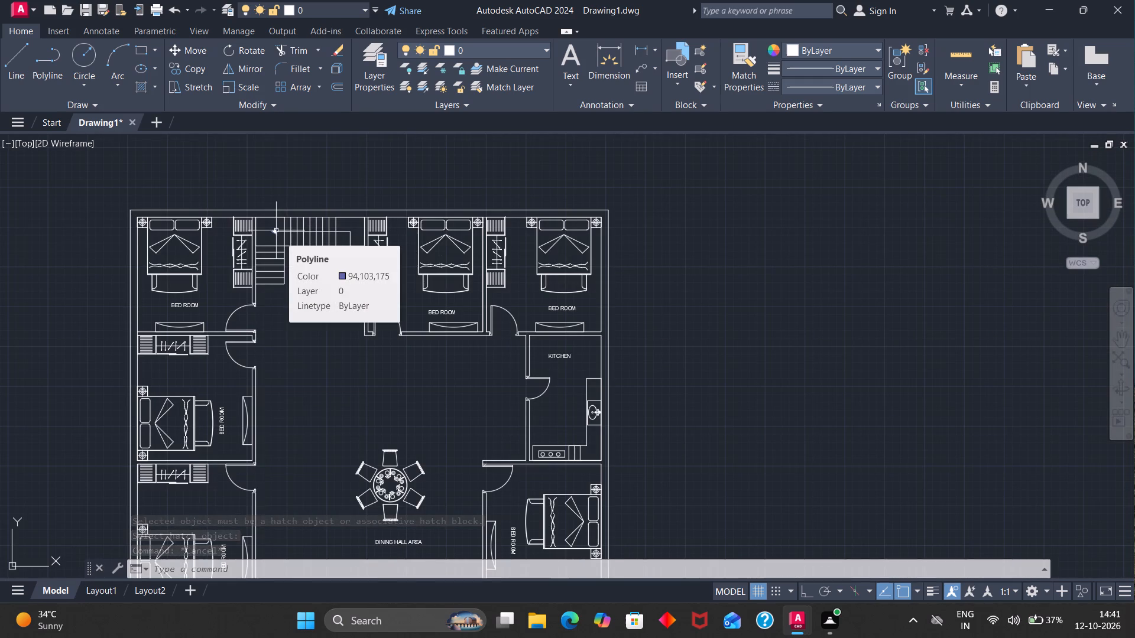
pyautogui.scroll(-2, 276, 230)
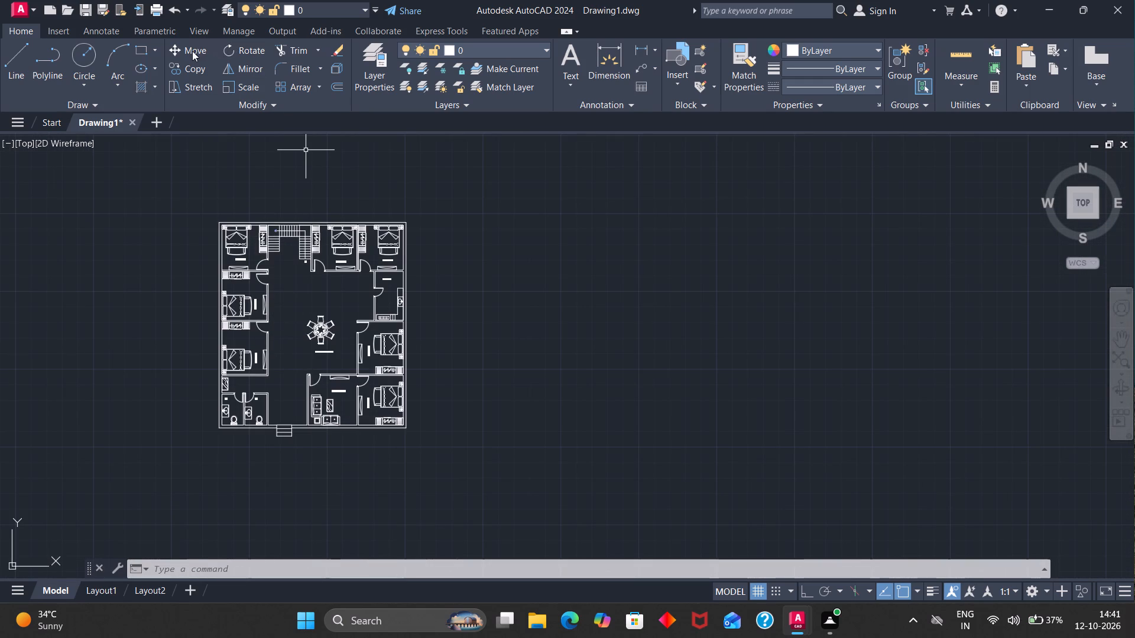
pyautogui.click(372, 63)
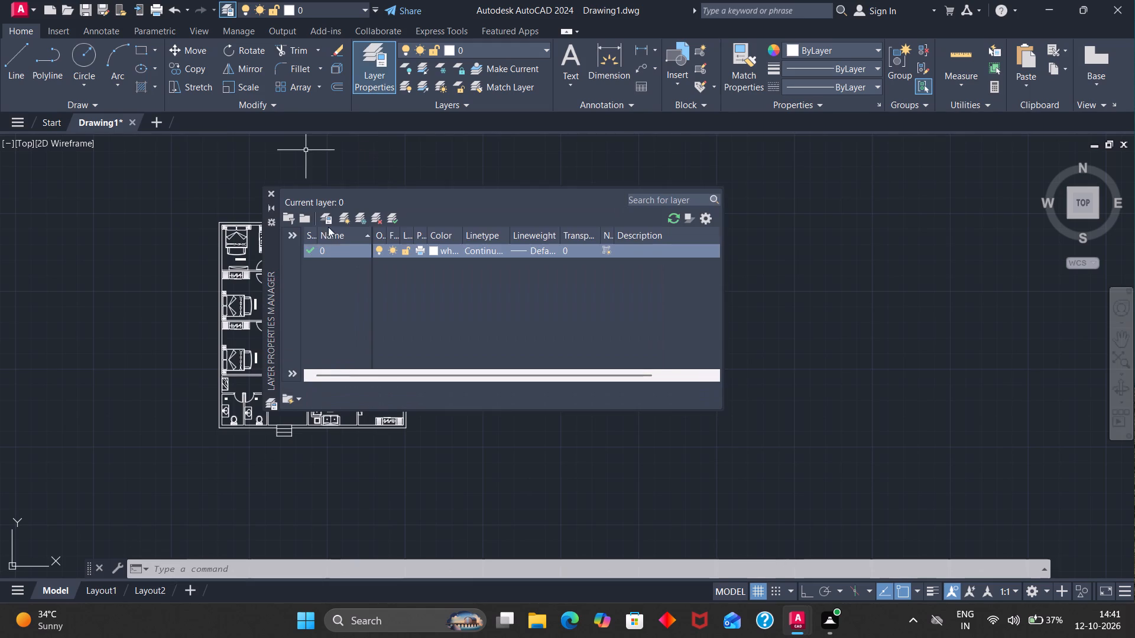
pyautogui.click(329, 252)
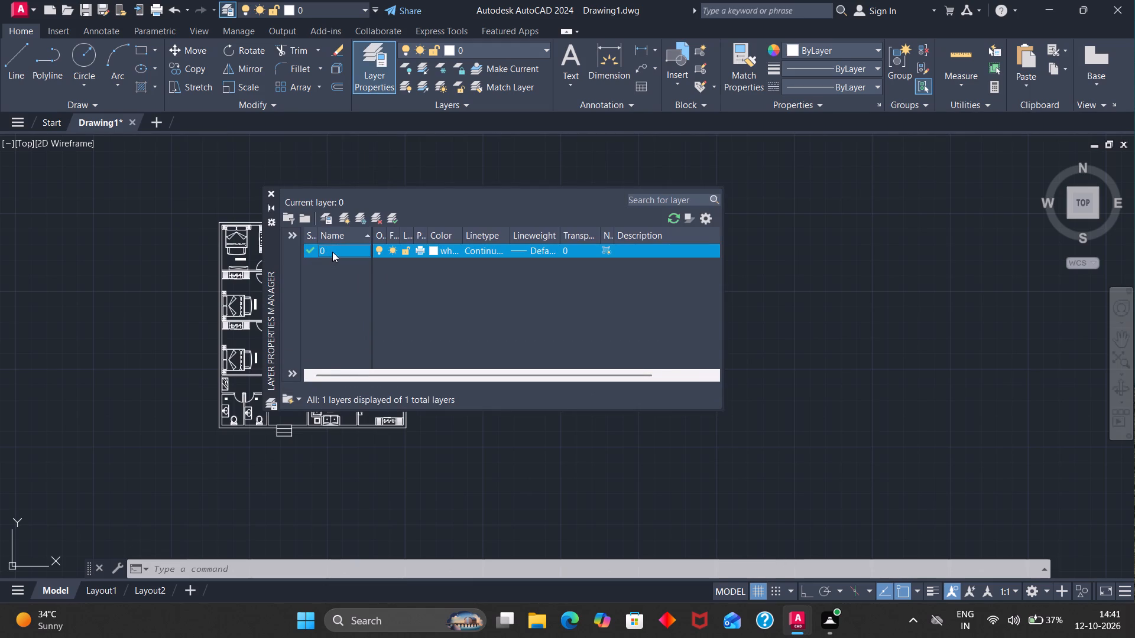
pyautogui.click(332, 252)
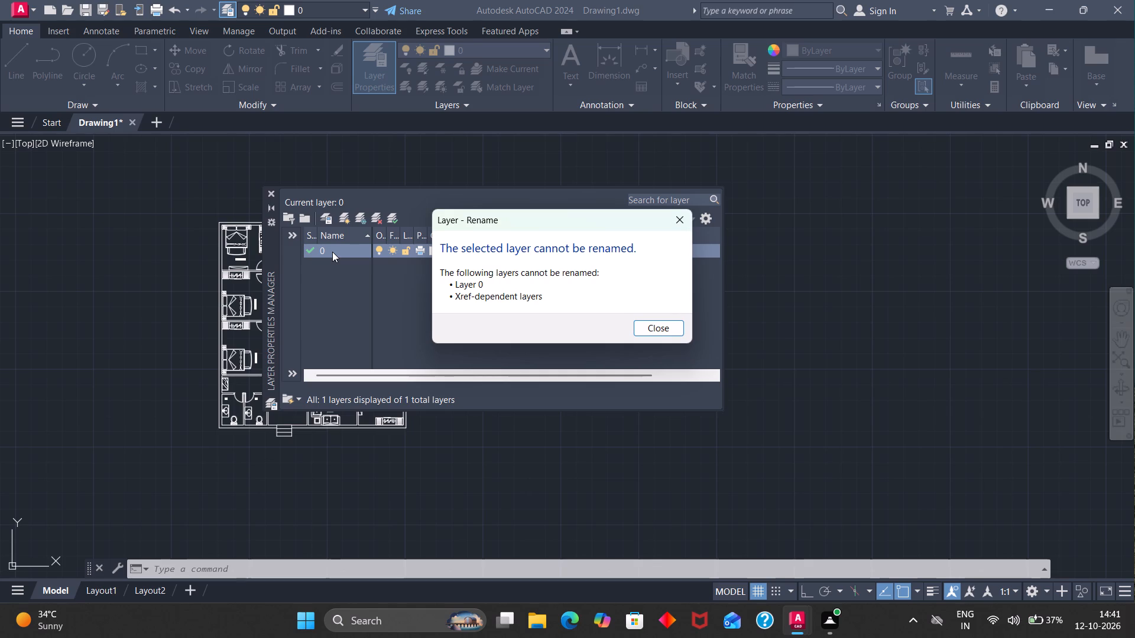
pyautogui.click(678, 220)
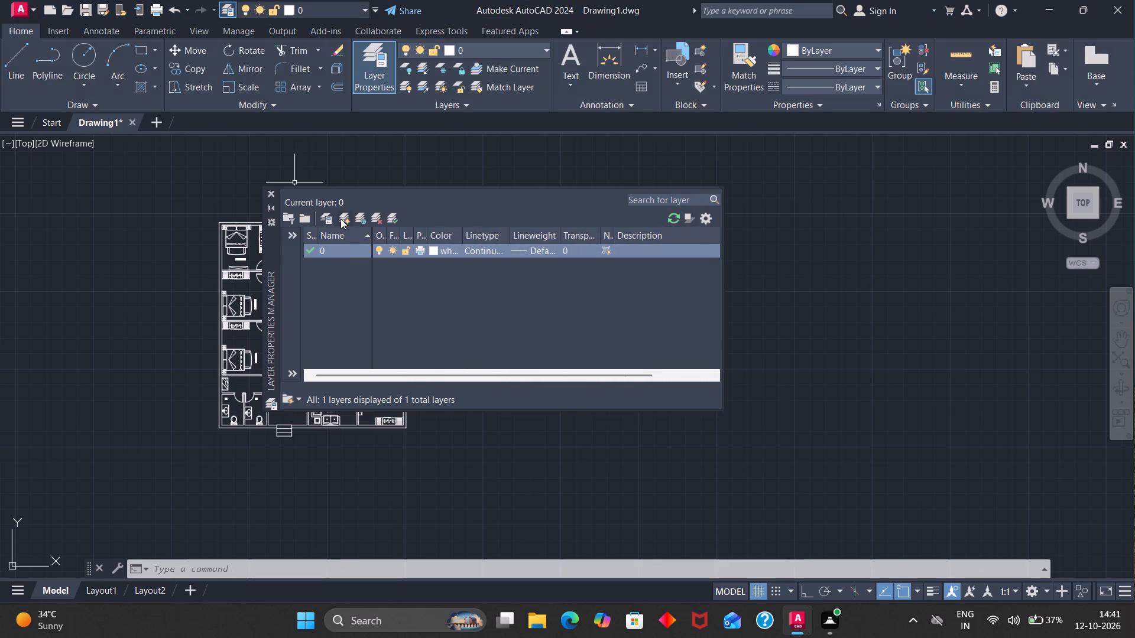
# Create a new layer named DOOR and set its colour to red.
pyautogui.click(340, 219)
pyautogui.click(346, 266)
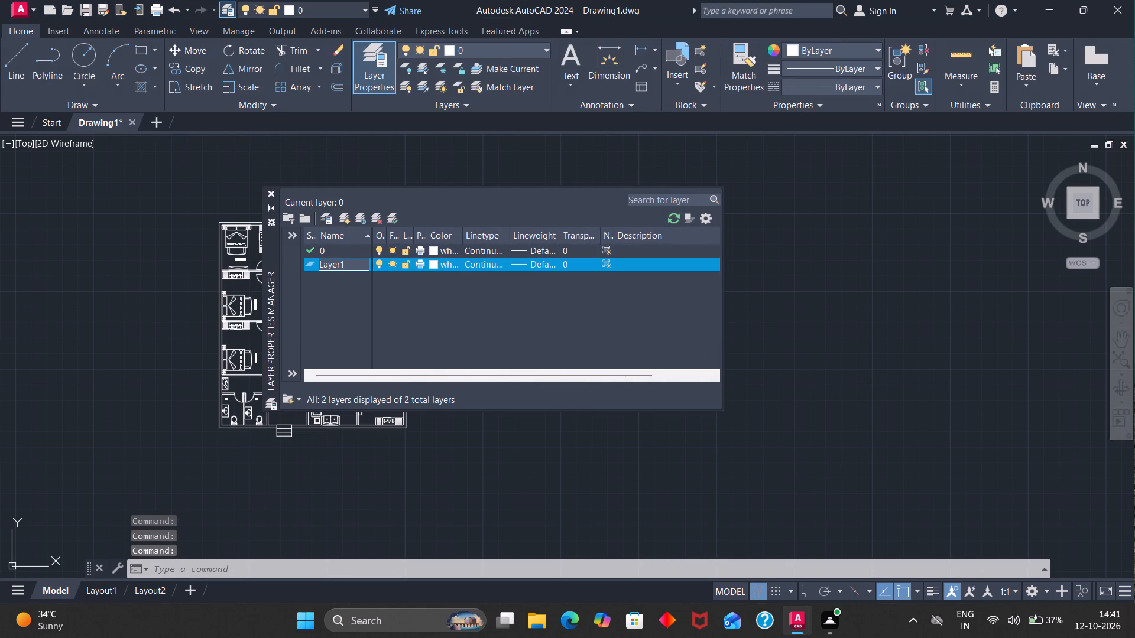
pyautogui.press('BackSpace')
pyautogui.press('BackSpace')
pyautogui.press('BackSpace')
pyautogui.press('BackSpace')
pyautogui.press('BackSpace')
pyautogui.press('BackSpace')
pyautogui.press('BackSpace')
pyautogui.press('BackSpace')
pyautogui.press('BackSpace')
pyautogui.press('BackSpace')
pyautogui.press('BackSpace')
pyautogui.press('BackSpace')
pyautogui.press('BackSpace')
pyautogui.write('DOOR')
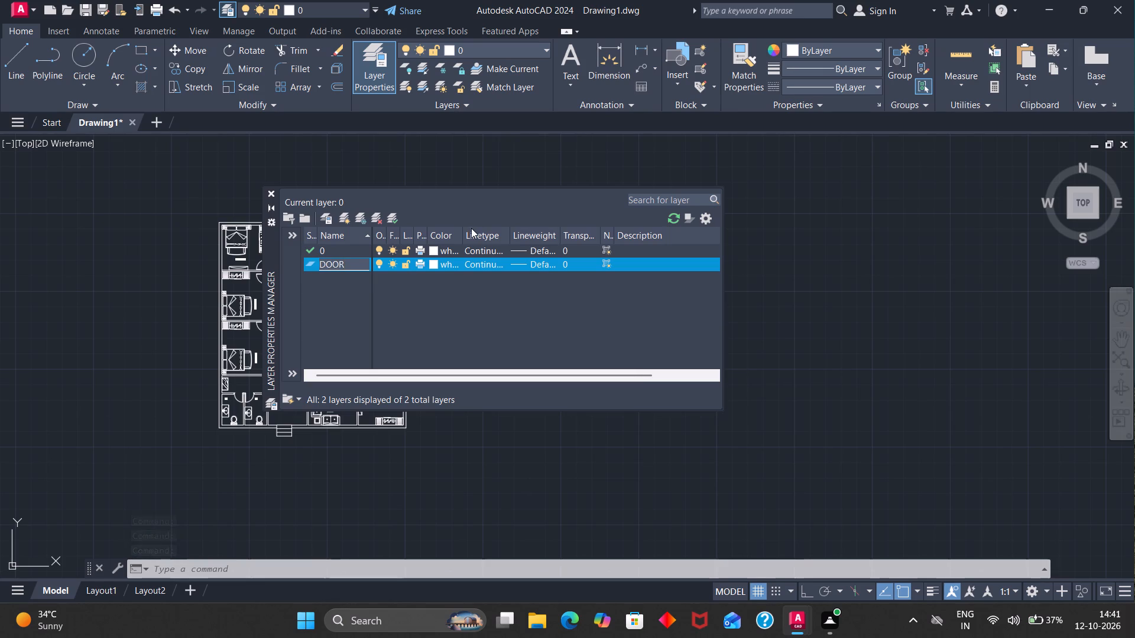
pyautogui.click(433, 266)
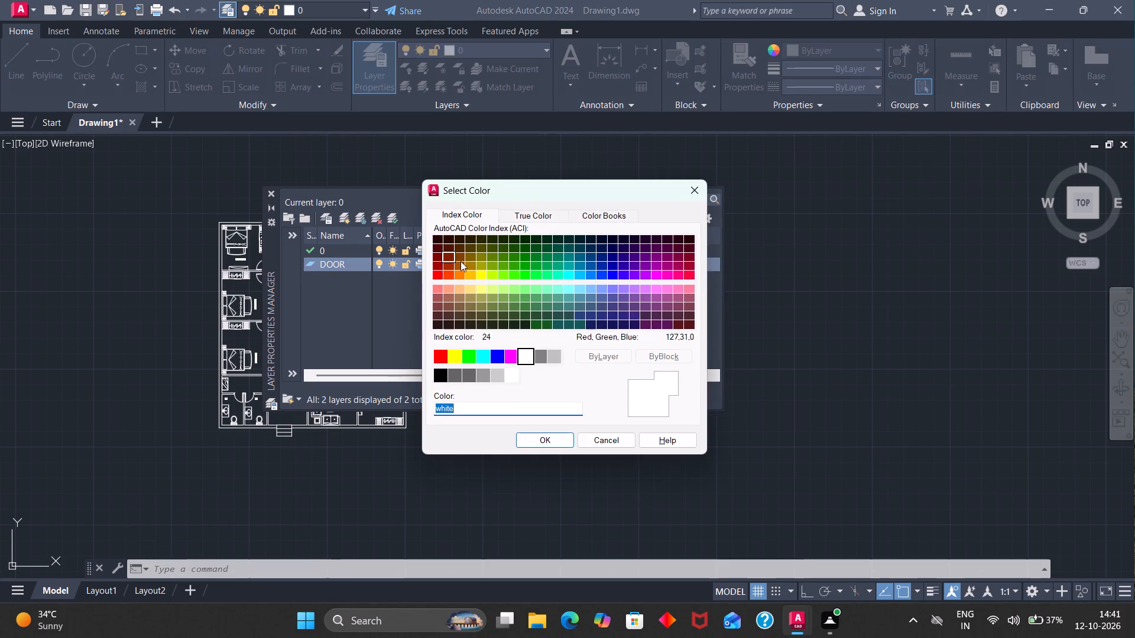
pyautogui.click(443, 360)
pyautogui.click(528, 441)
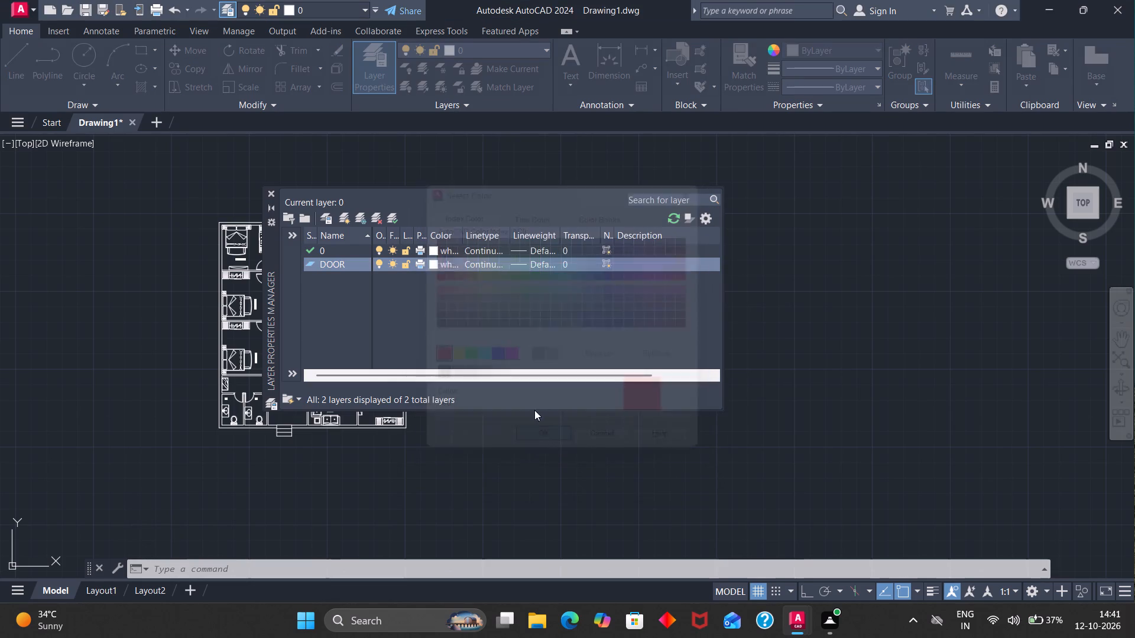
pyautogui.click(270, 192)
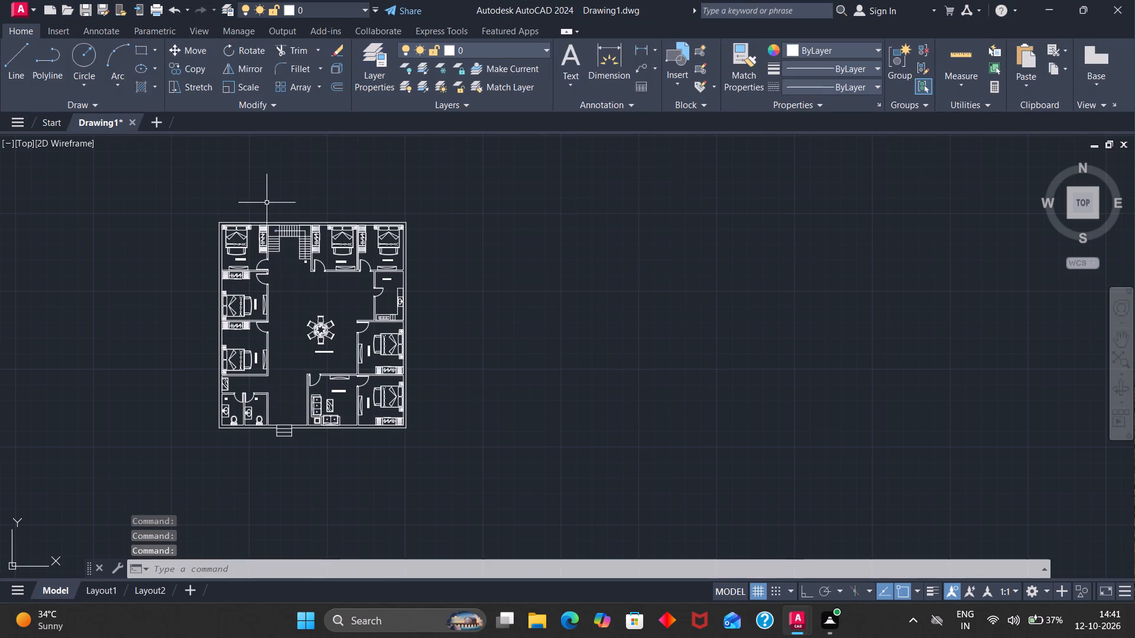
# Move all eleven door blocks of the bedrooms, kitchen, bathrooms and sofa room onto the DOOR layer.
pyautogui.scroll(3, 261, 278)
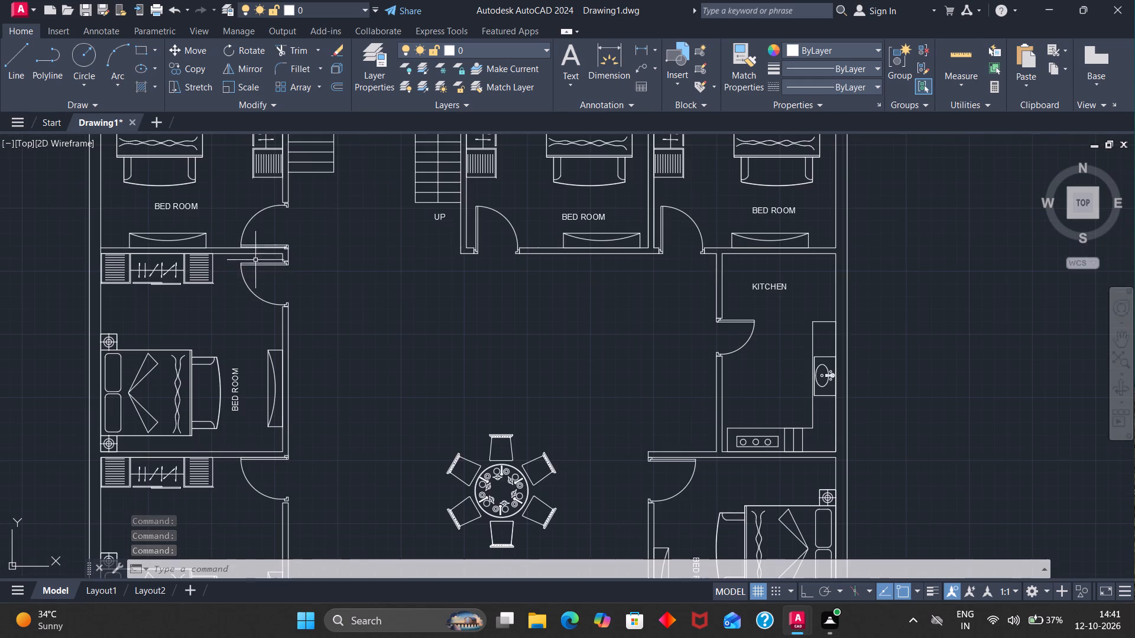
pyautogui.click(243, 240)
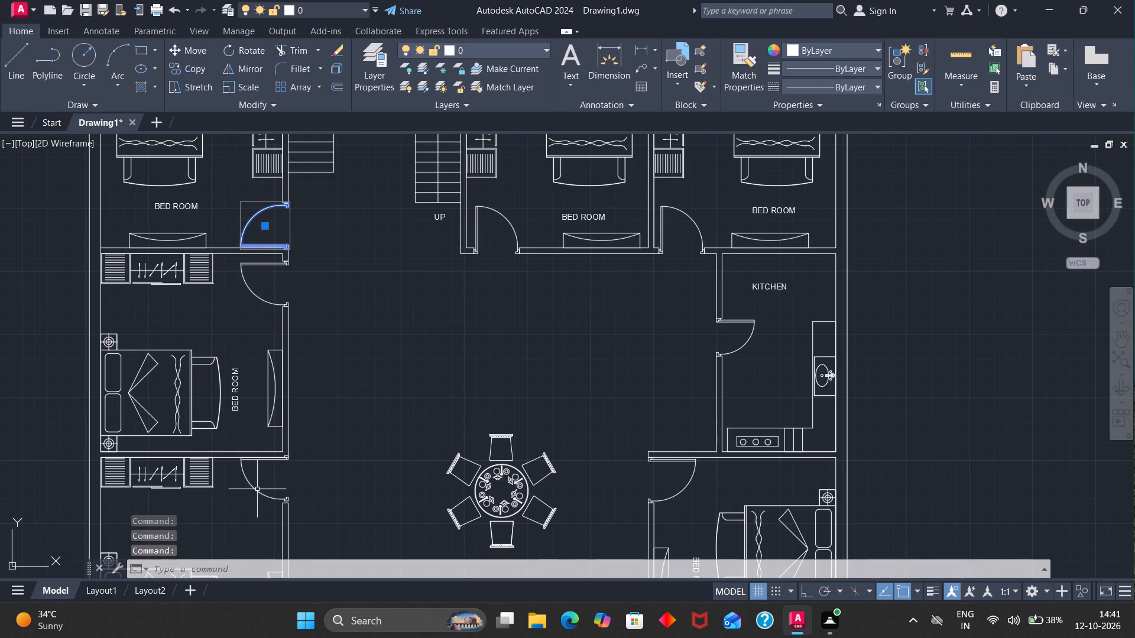
pyautogui.click(257, 490)
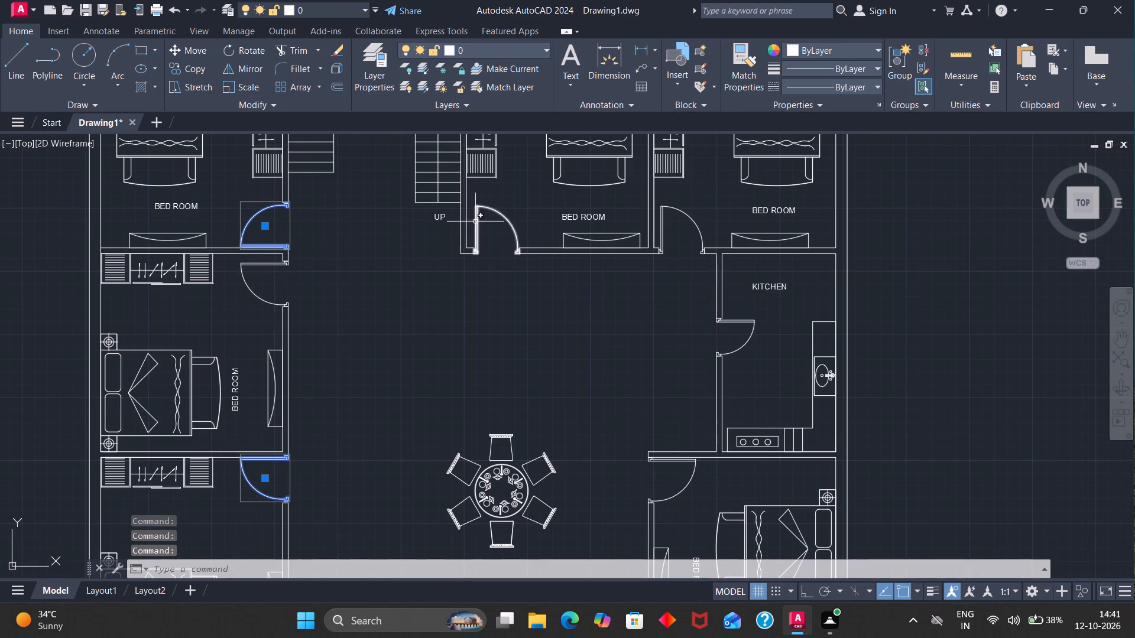
pyautogui.click(475, 222)
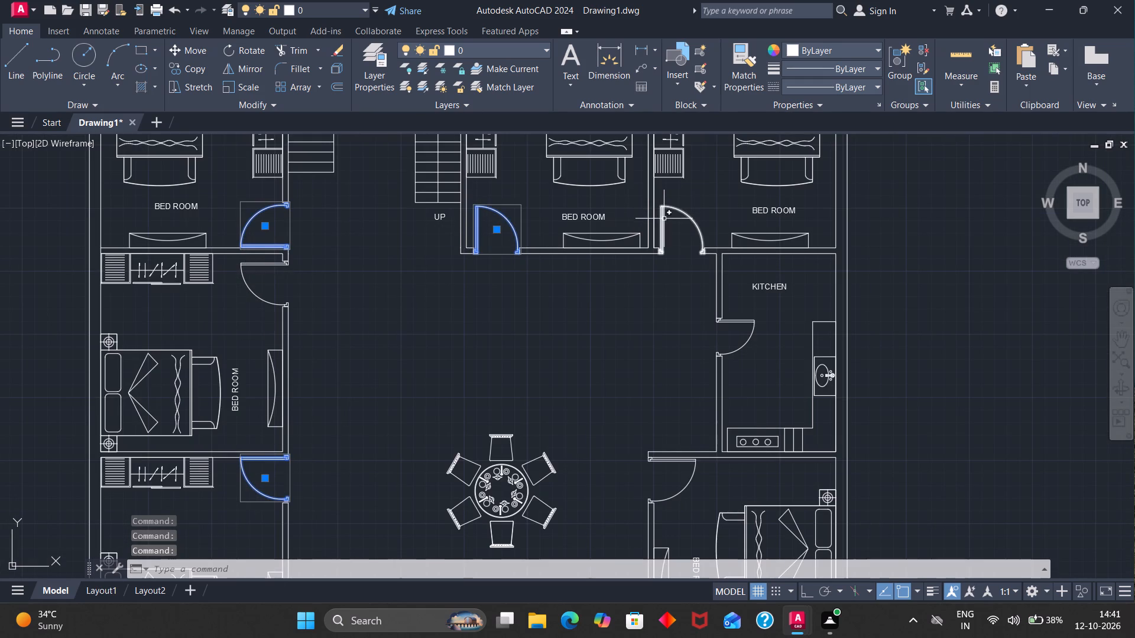
pyautogui.click(661, 222)
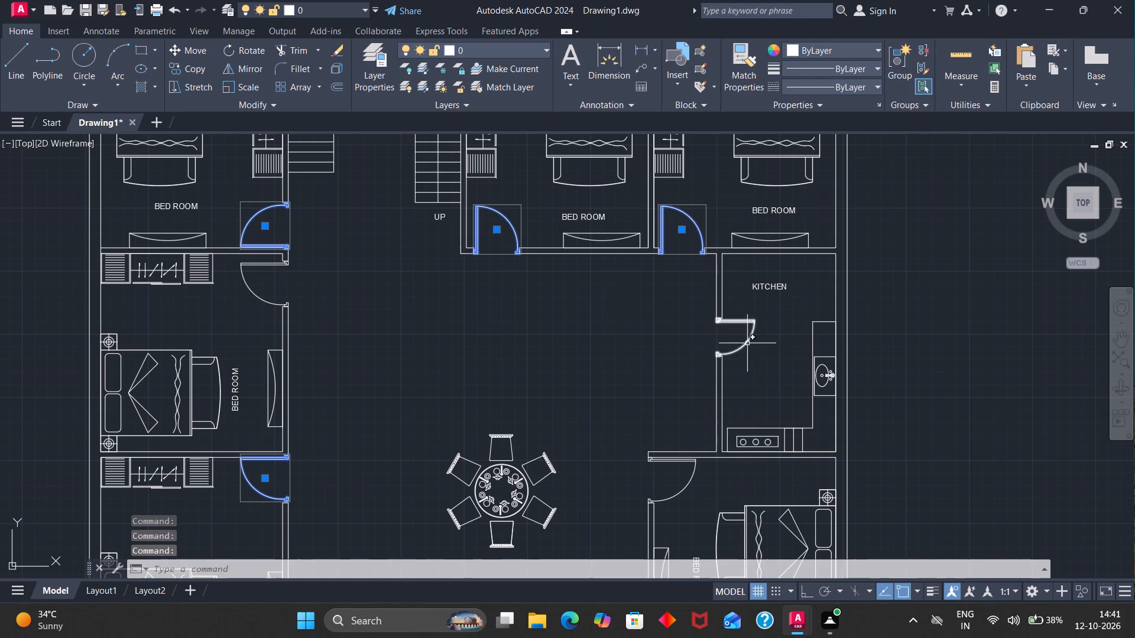
pyautogui.click(747, 343)
pyautogui.scroll(-2, 743, 351)
pyautogui.click(720, 408)
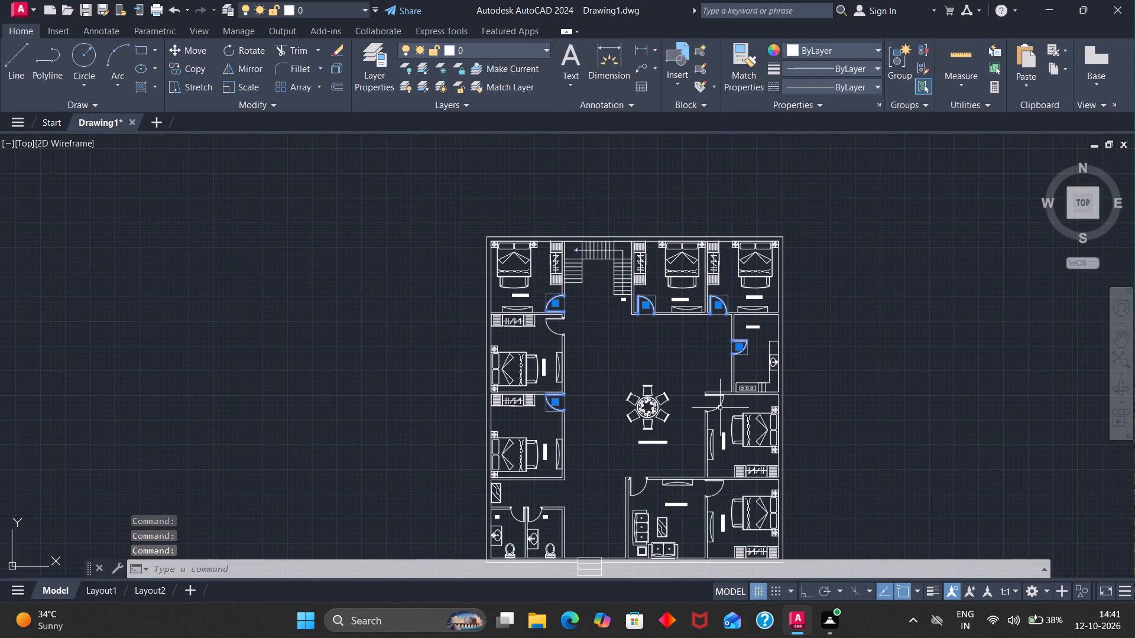
pyautogui.click(715, 493)
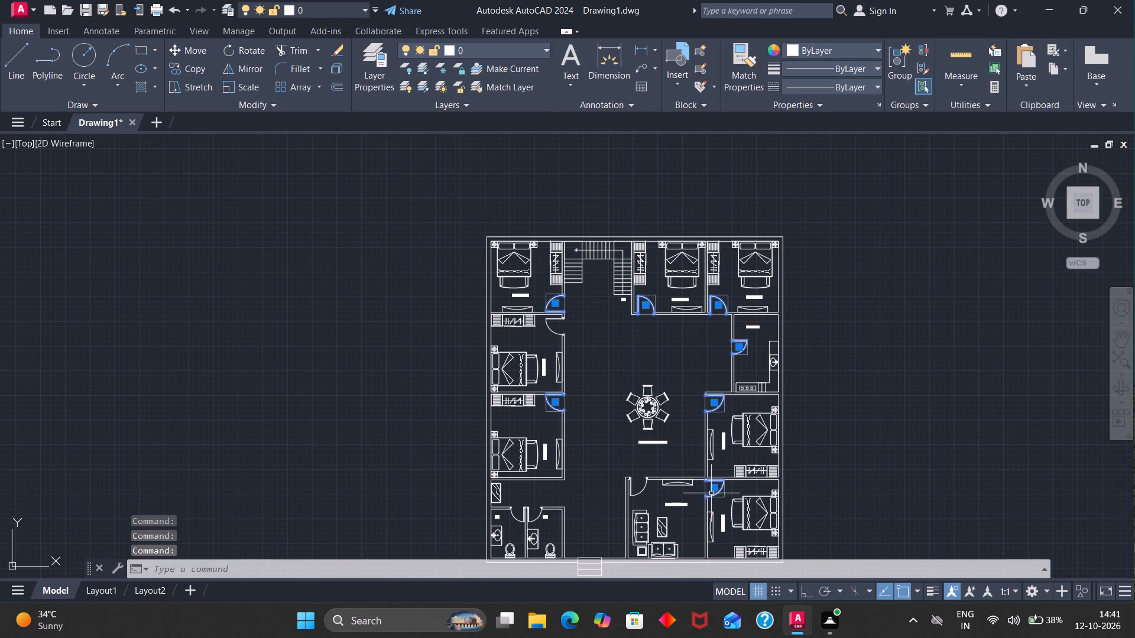
pyautogui.click(536, 520)
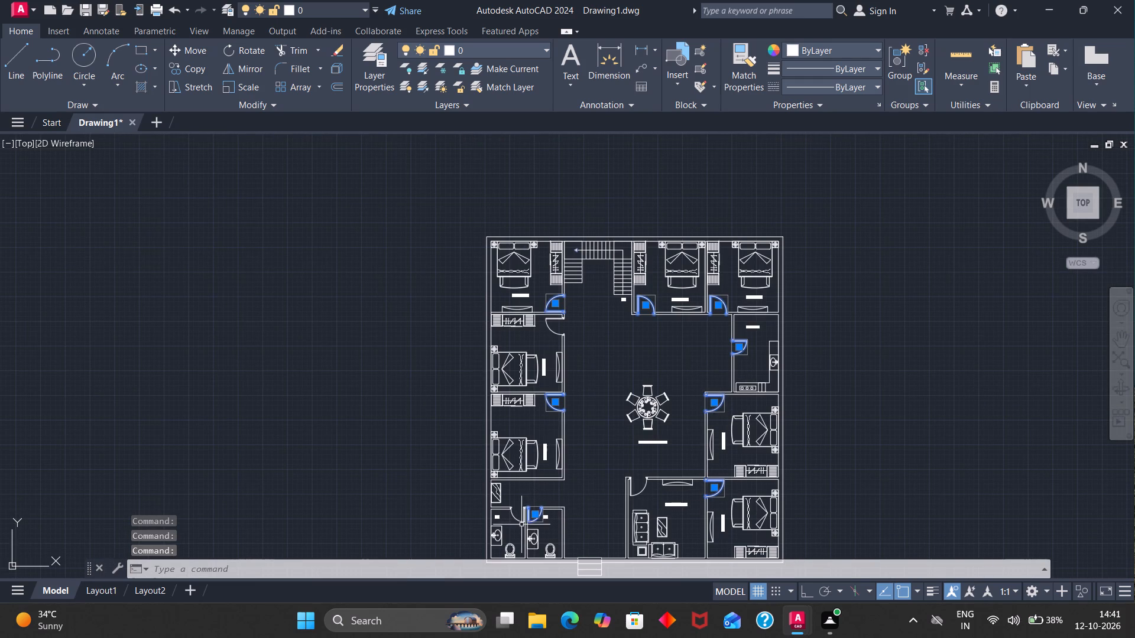
pyautogui.click(516, 517)
pyautogui.click(549, 326)
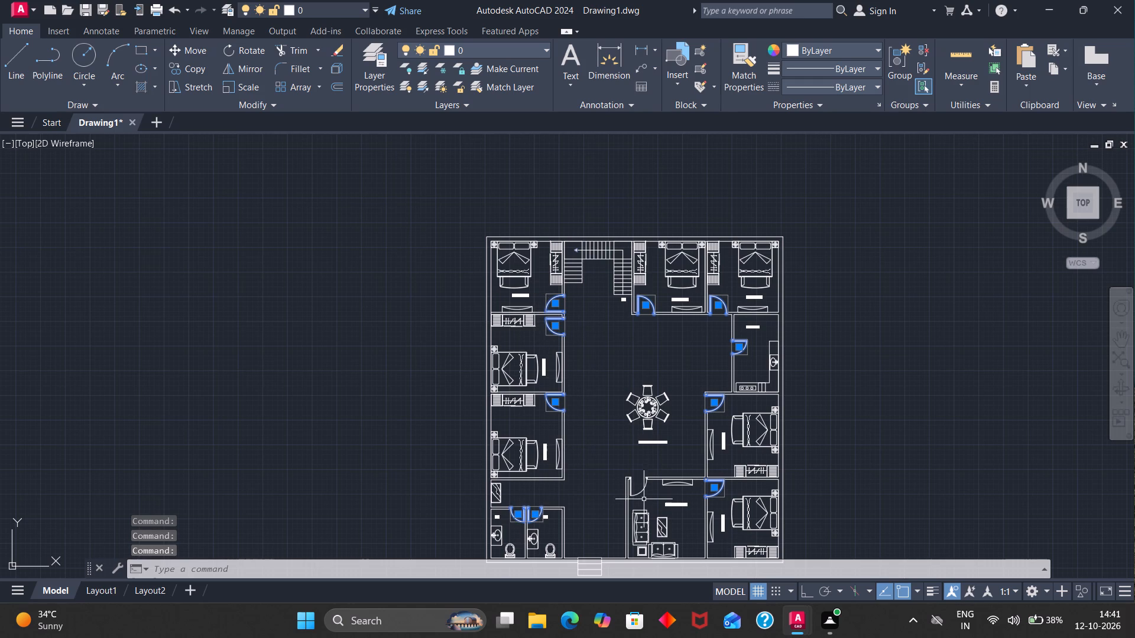
pyautogui.click(645, 491)
pyautogui.click(544, 47)
pyautogui.click(447, 86)
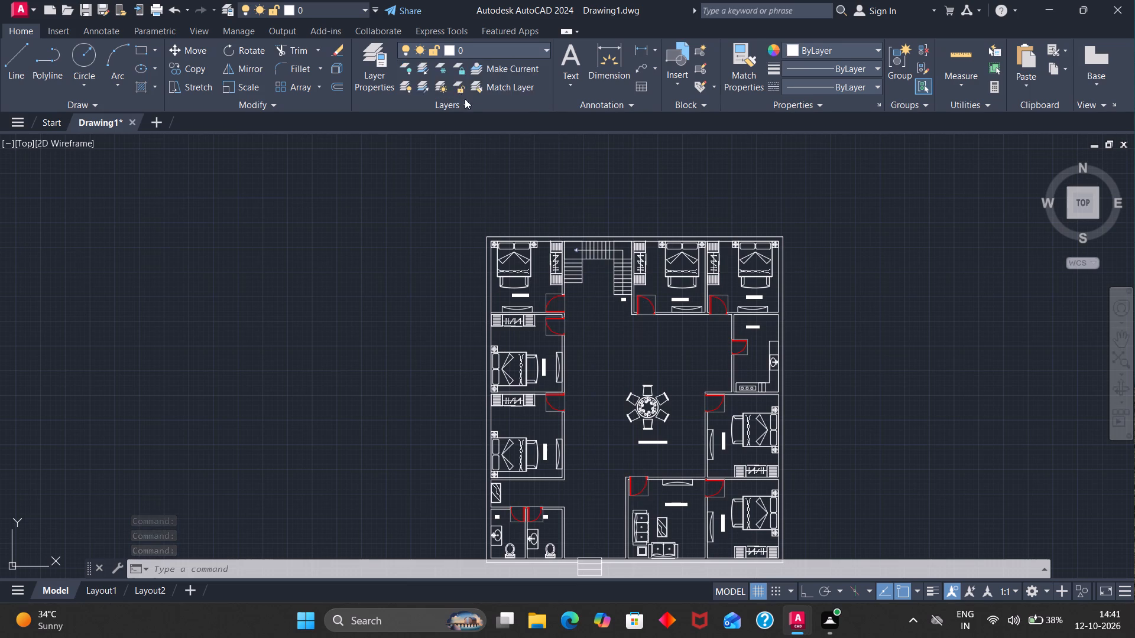
pyautogui.click(543, 441)
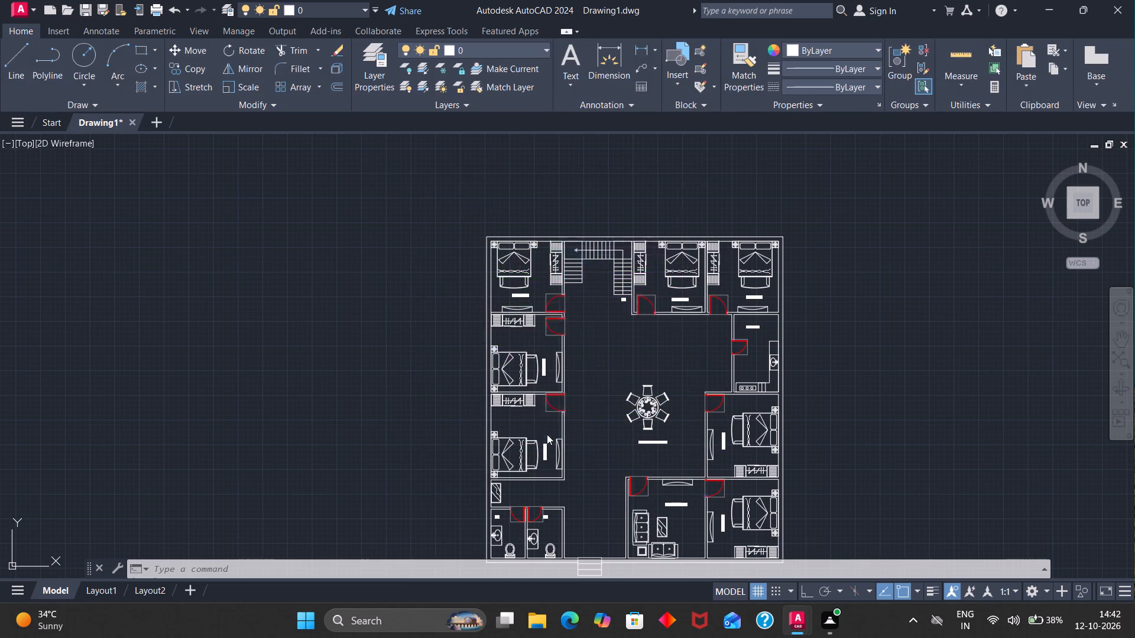
pyautogui.press('`')
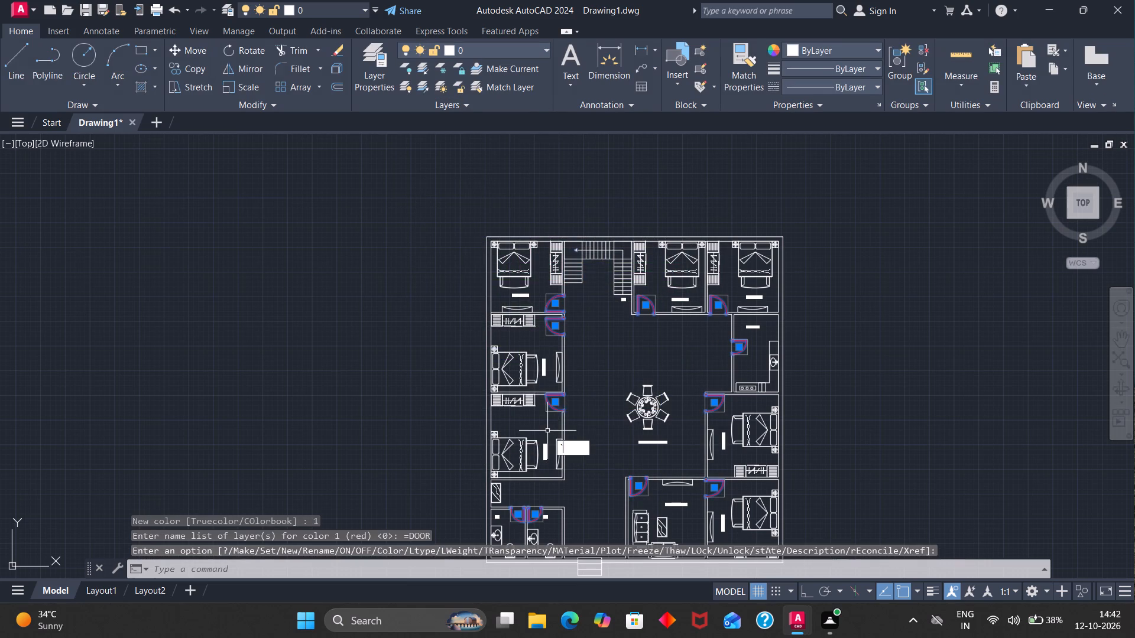
# Clear the door selection, add a new layer in the layer manager and empty its default name.
pyautogui.press('Escape')
pyautogui.scroll(-1, 560, 398)
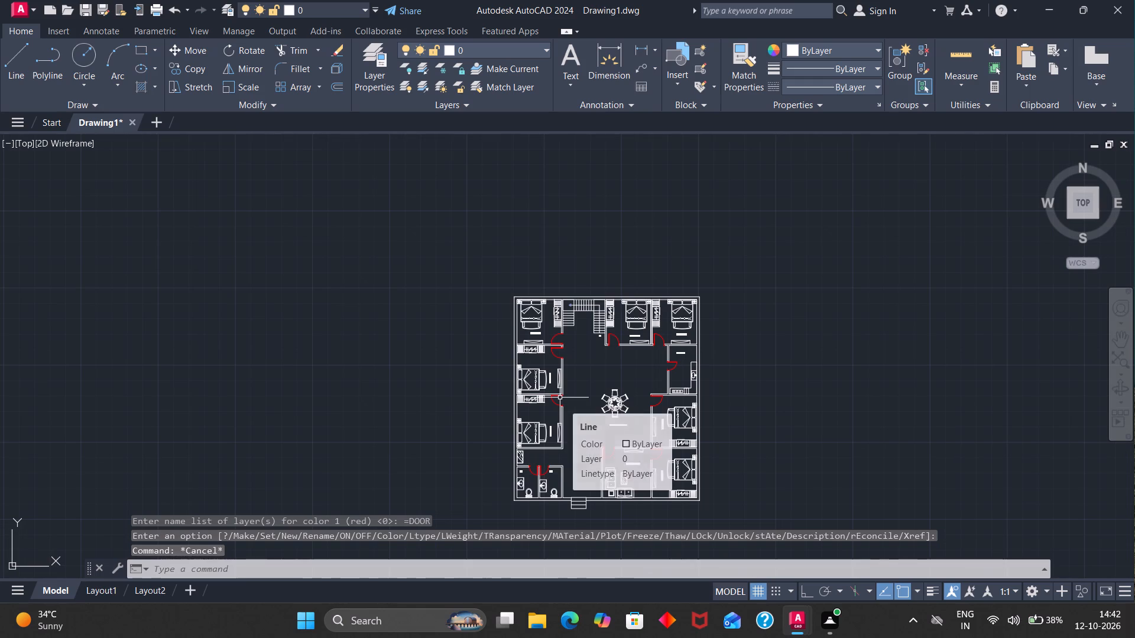
pyautogui.scroll(2, 569, 491)
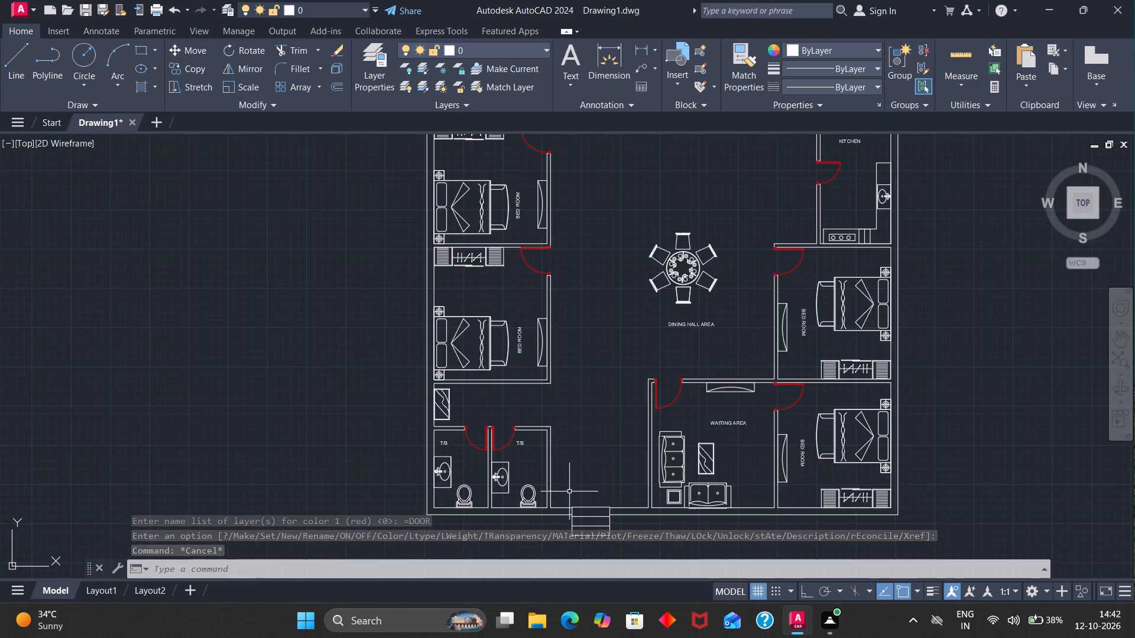
pyautogui.scroll(-1, 569, 491)
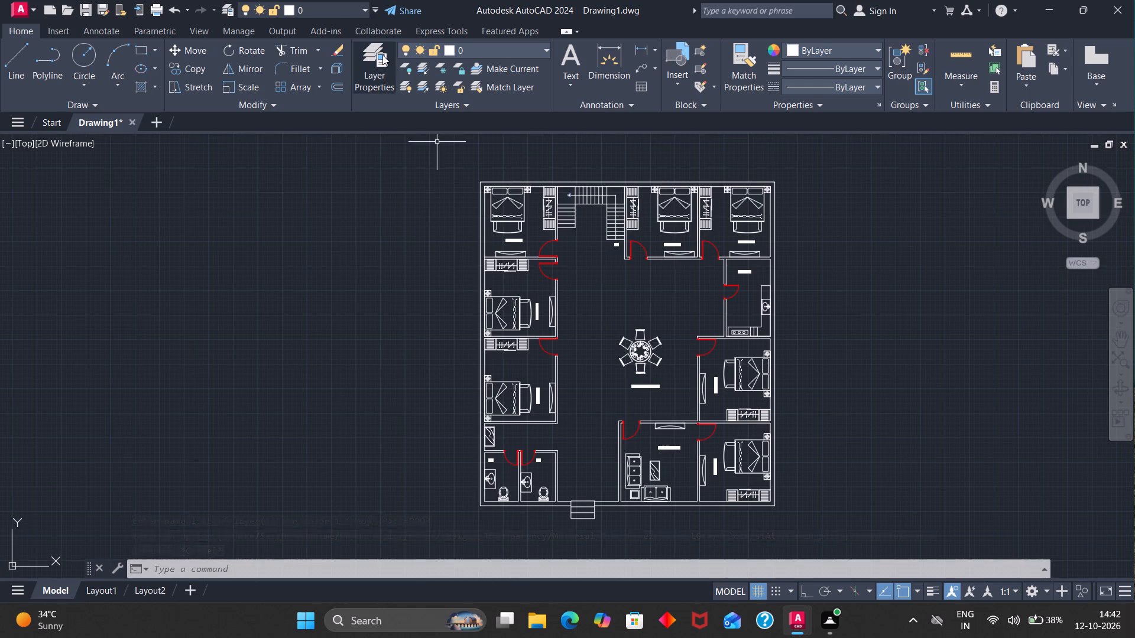
pyautogui.click(382, 55)
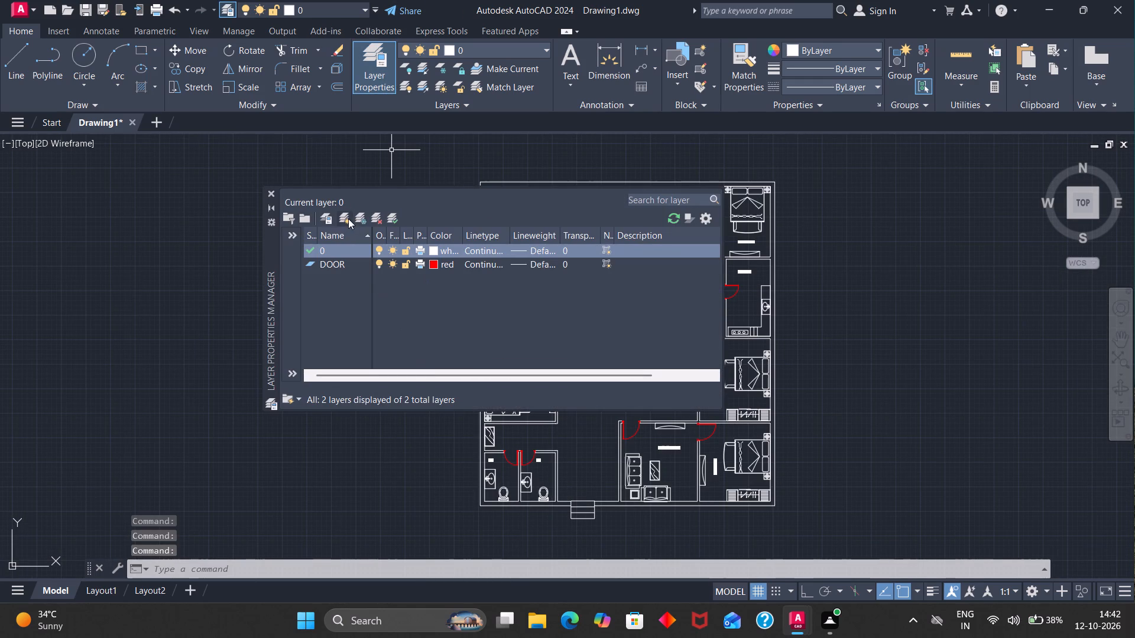
pyautogui.click(348, 219)
pyautogui.click(355, 269)
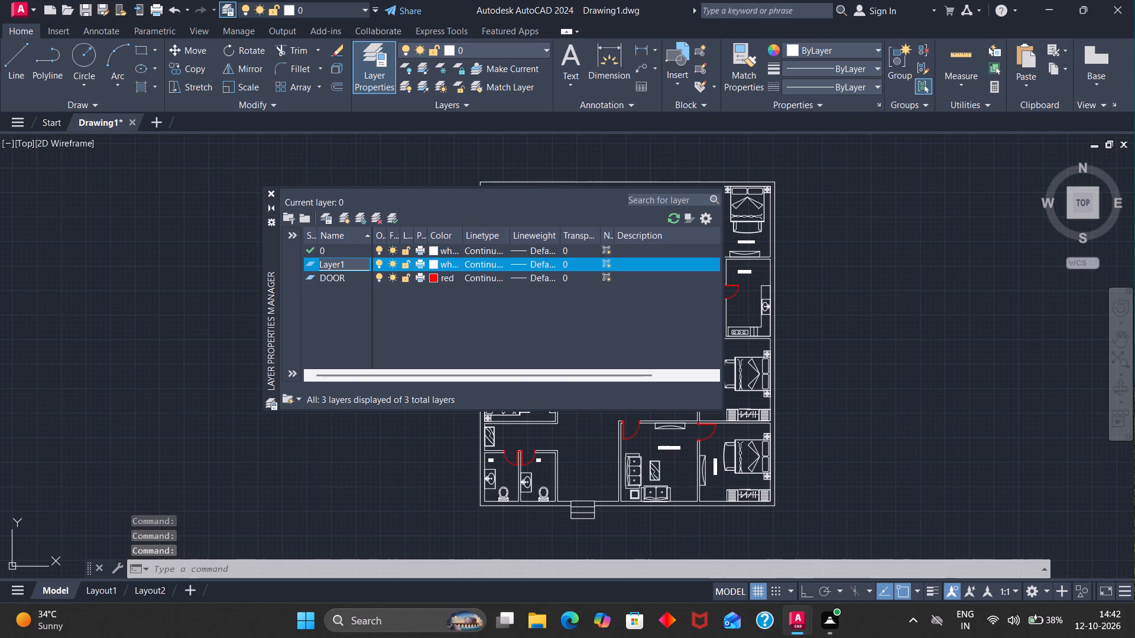
pyautogui.press('BackSpace')
pyautogui.press('BackSpace')
pyautogui.press('BackSpace')
pyautogui.press('BackSpace')
pyautogui.press('BackSpace')
pyautogui.press('BackSpace')
pyautogui.press('BackSpace')
pyautogui.press('BackSpace')
pyautogui.press('BackSpace')
pyautogui.press('BackSpace')
pyautogui.press('BackSpace')
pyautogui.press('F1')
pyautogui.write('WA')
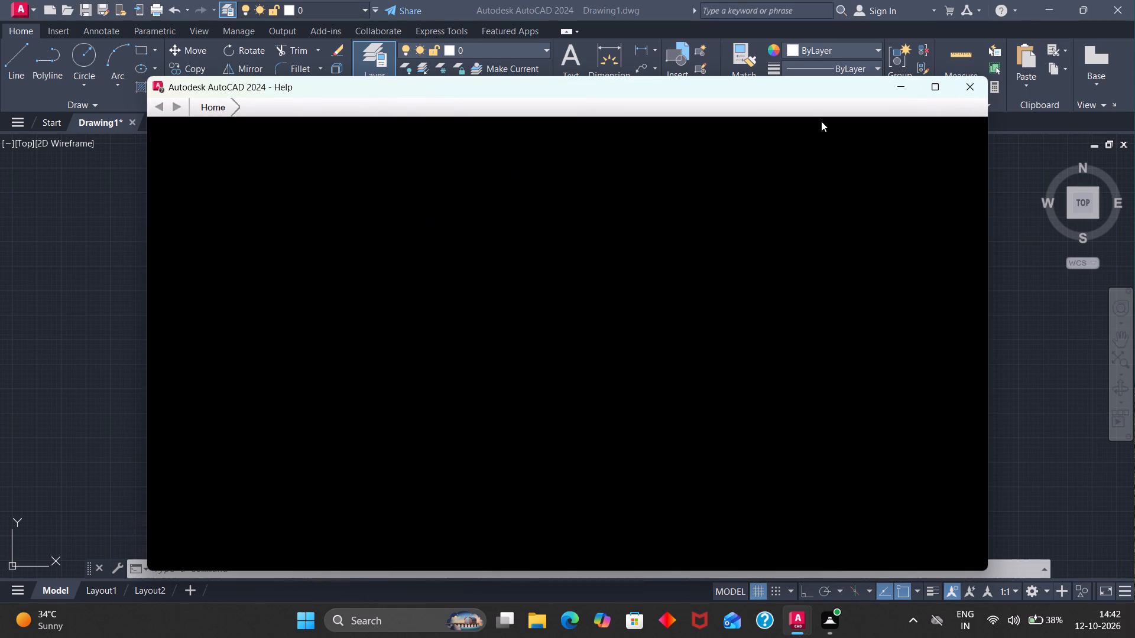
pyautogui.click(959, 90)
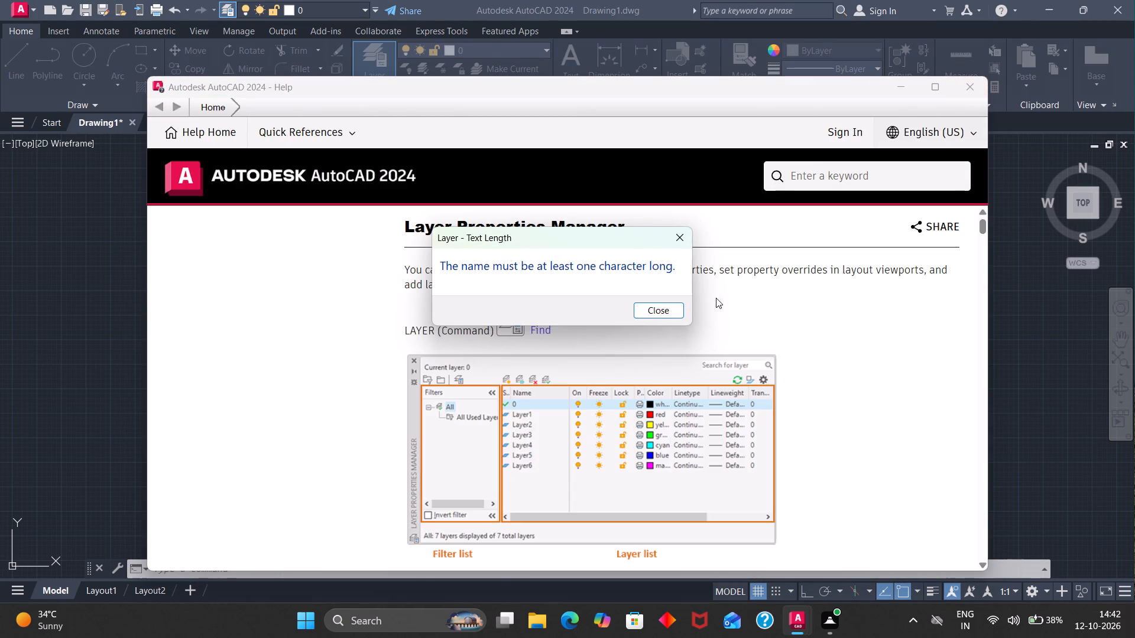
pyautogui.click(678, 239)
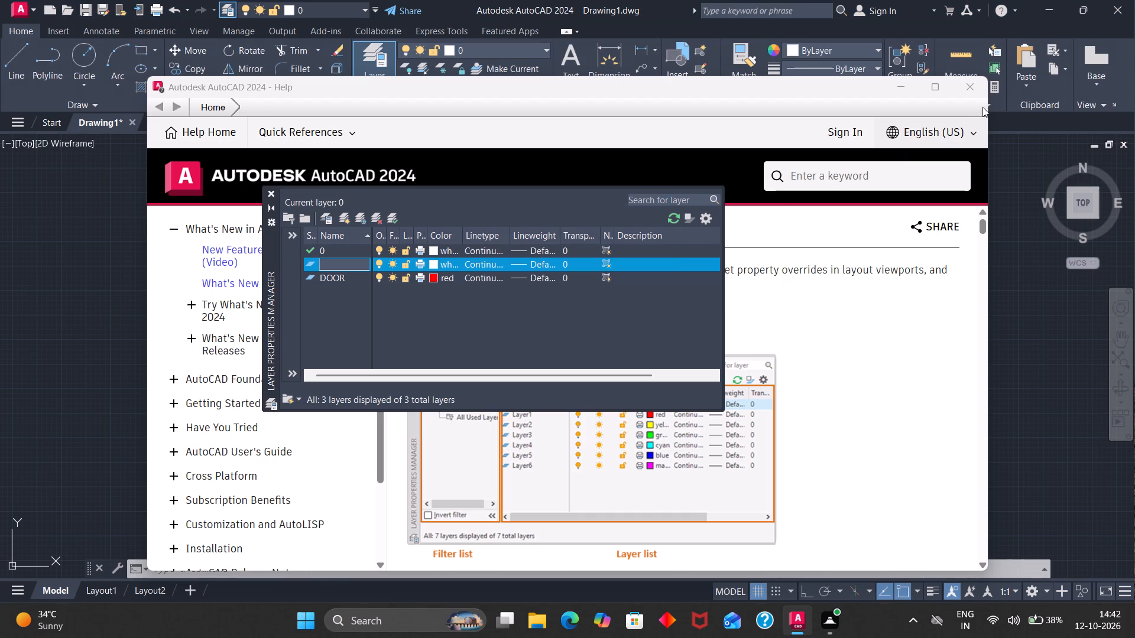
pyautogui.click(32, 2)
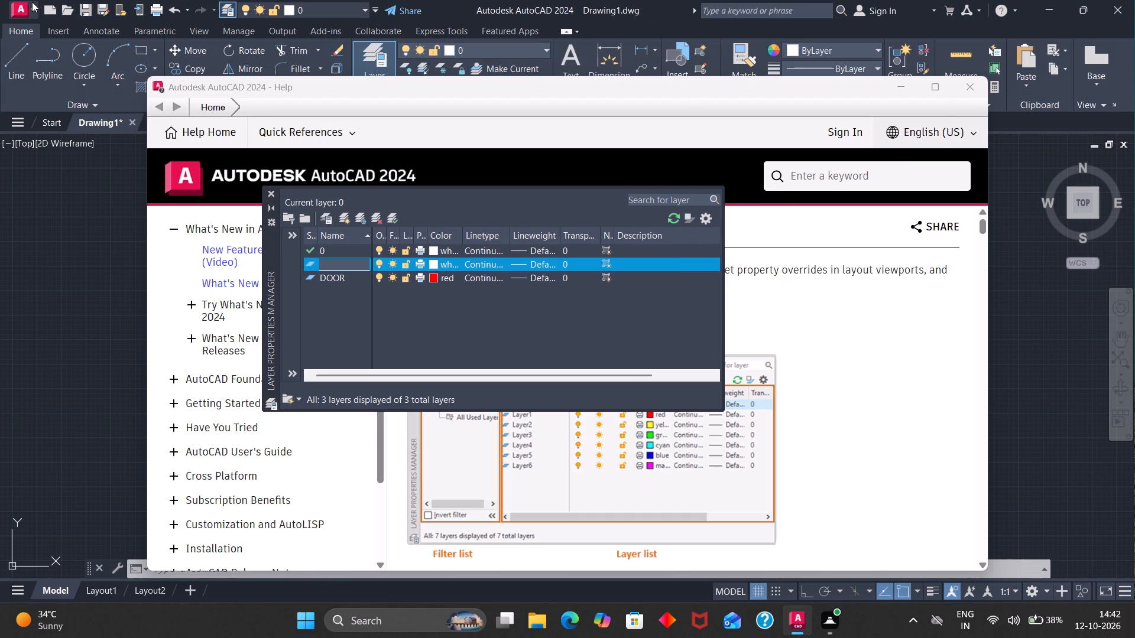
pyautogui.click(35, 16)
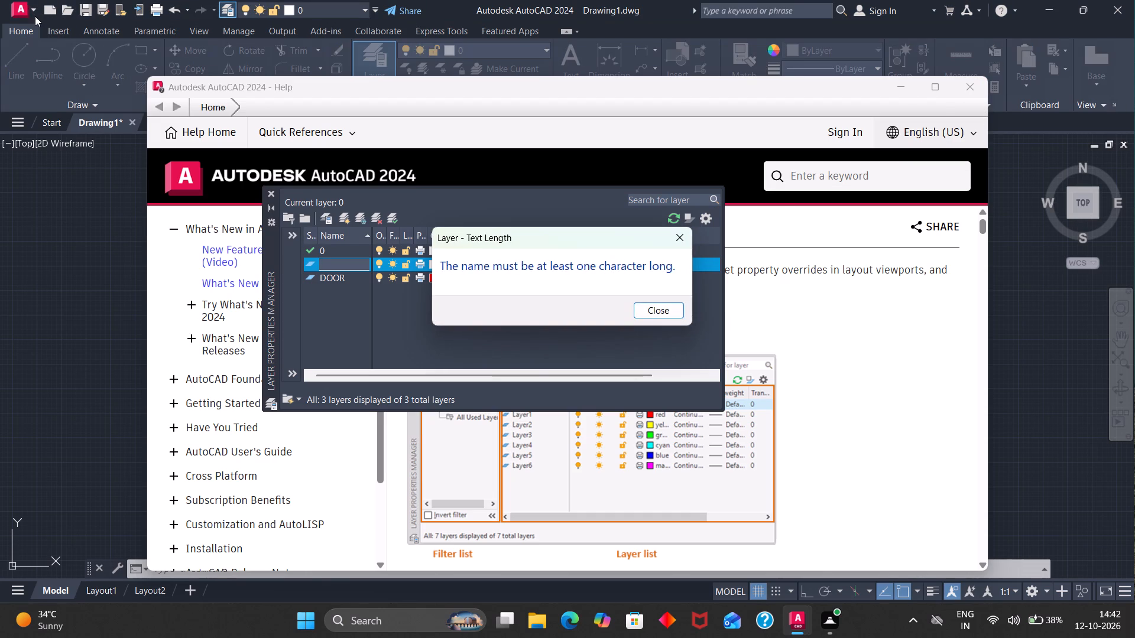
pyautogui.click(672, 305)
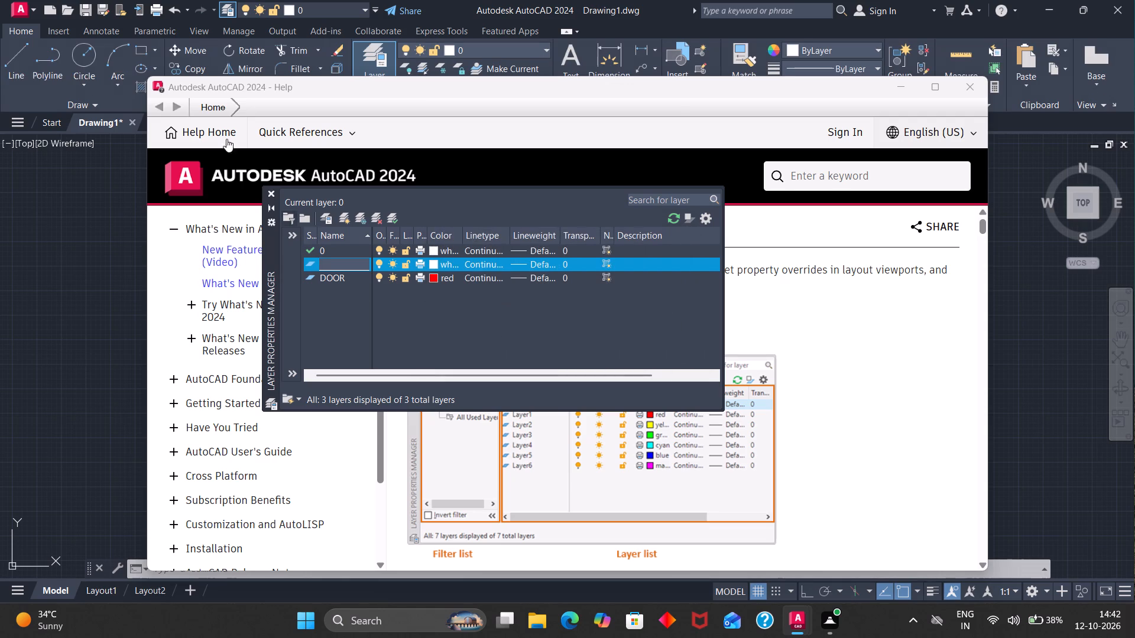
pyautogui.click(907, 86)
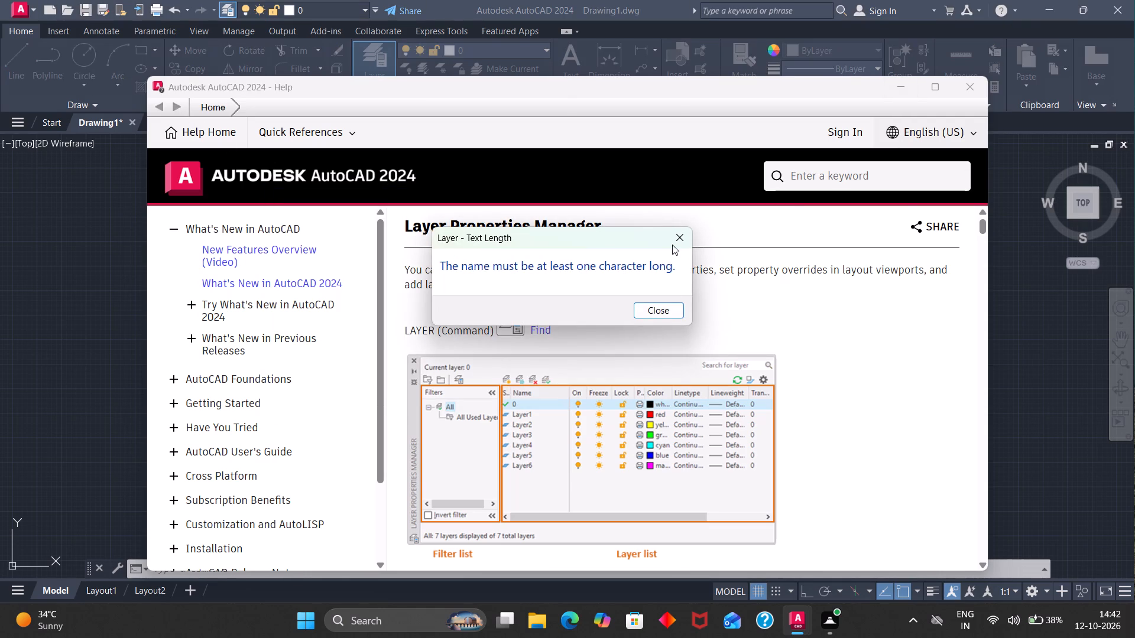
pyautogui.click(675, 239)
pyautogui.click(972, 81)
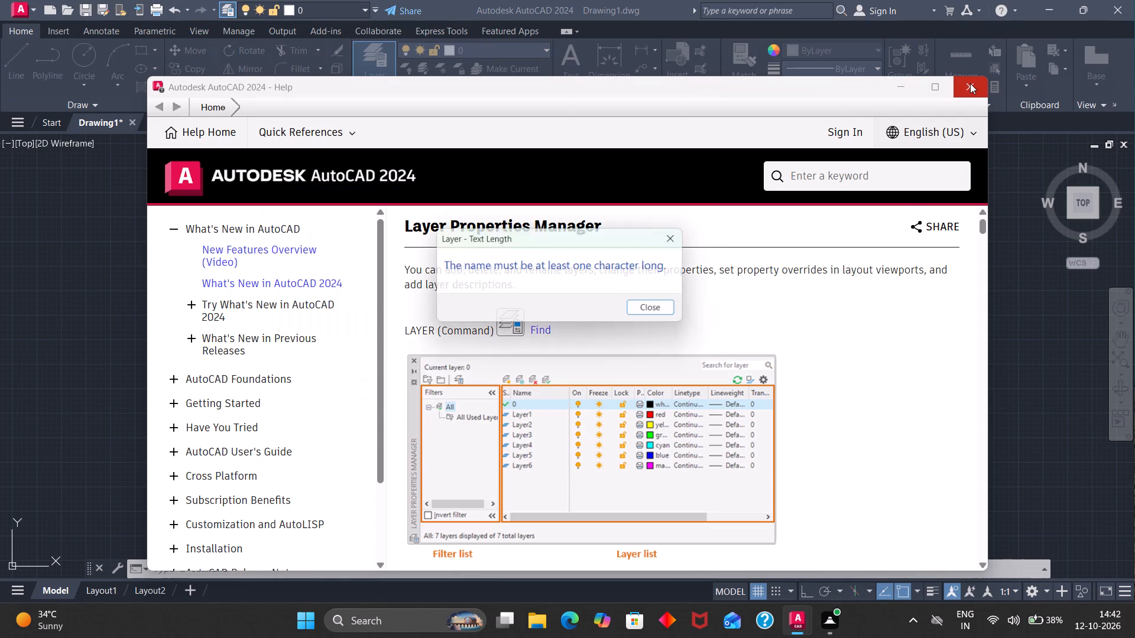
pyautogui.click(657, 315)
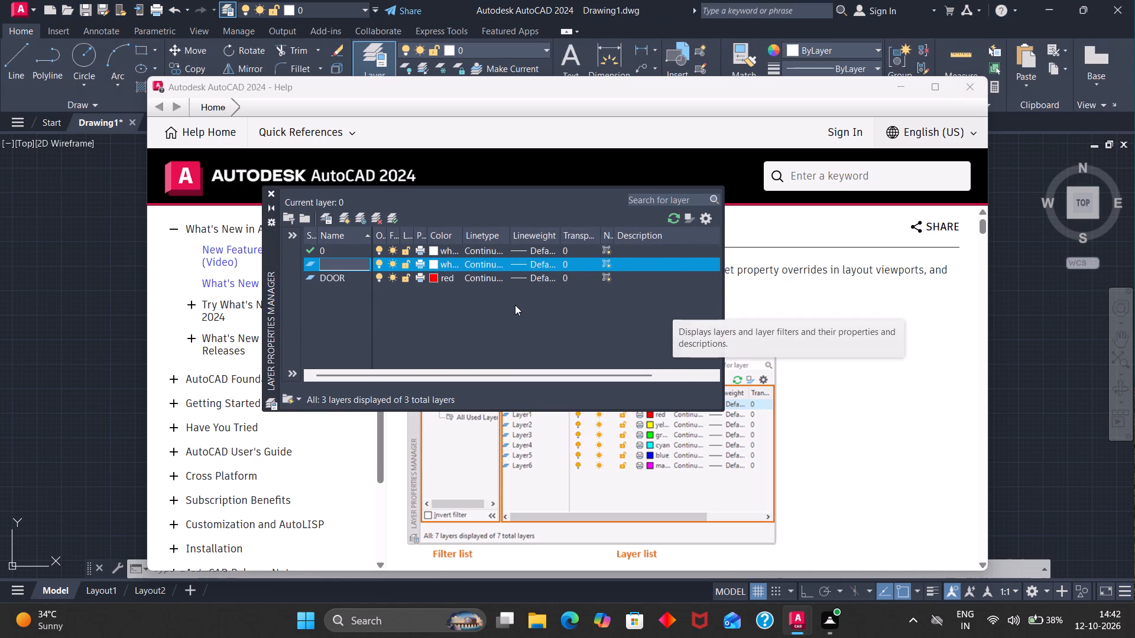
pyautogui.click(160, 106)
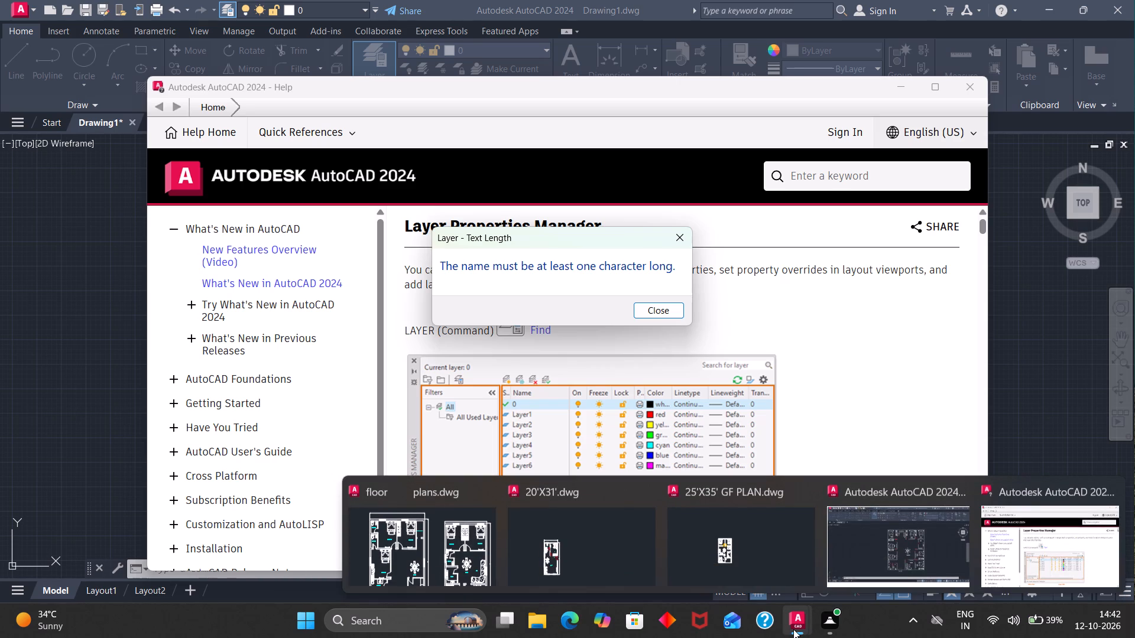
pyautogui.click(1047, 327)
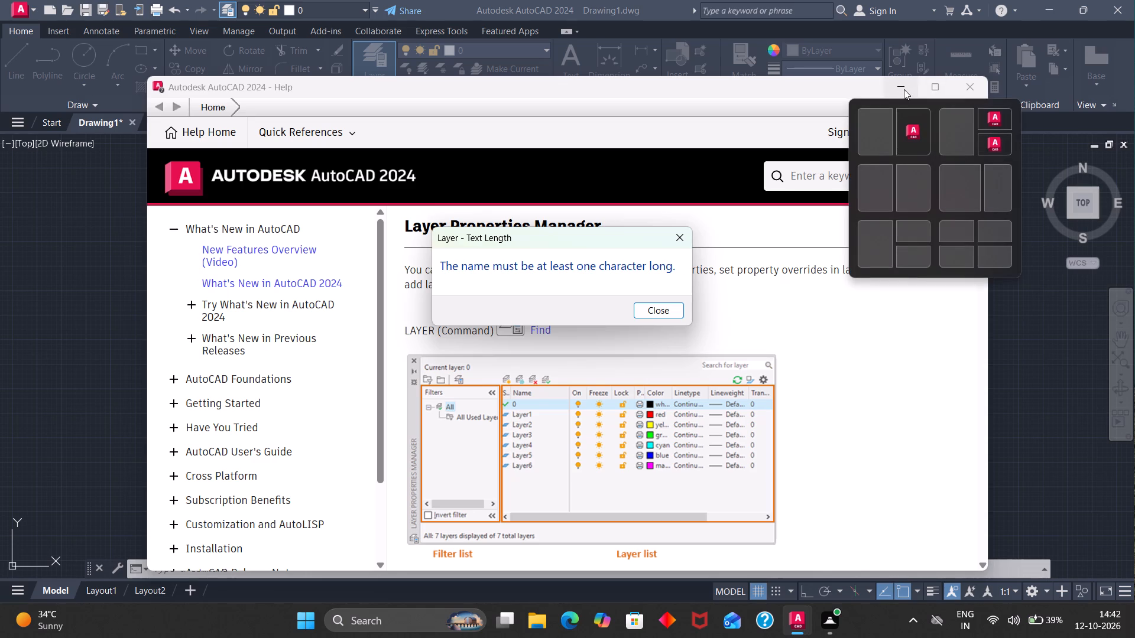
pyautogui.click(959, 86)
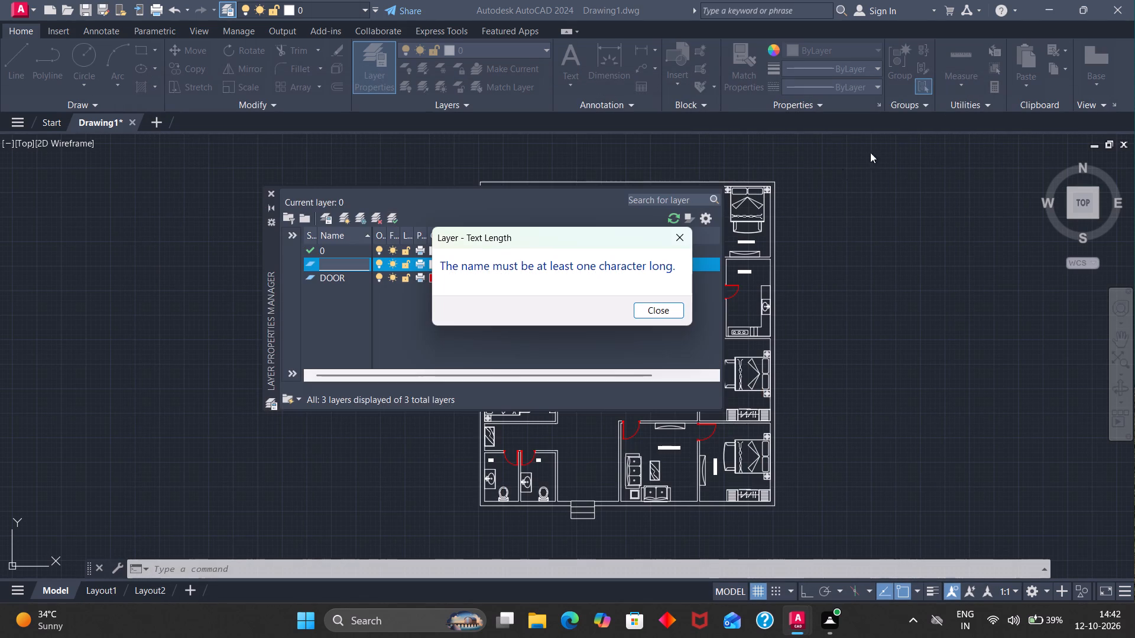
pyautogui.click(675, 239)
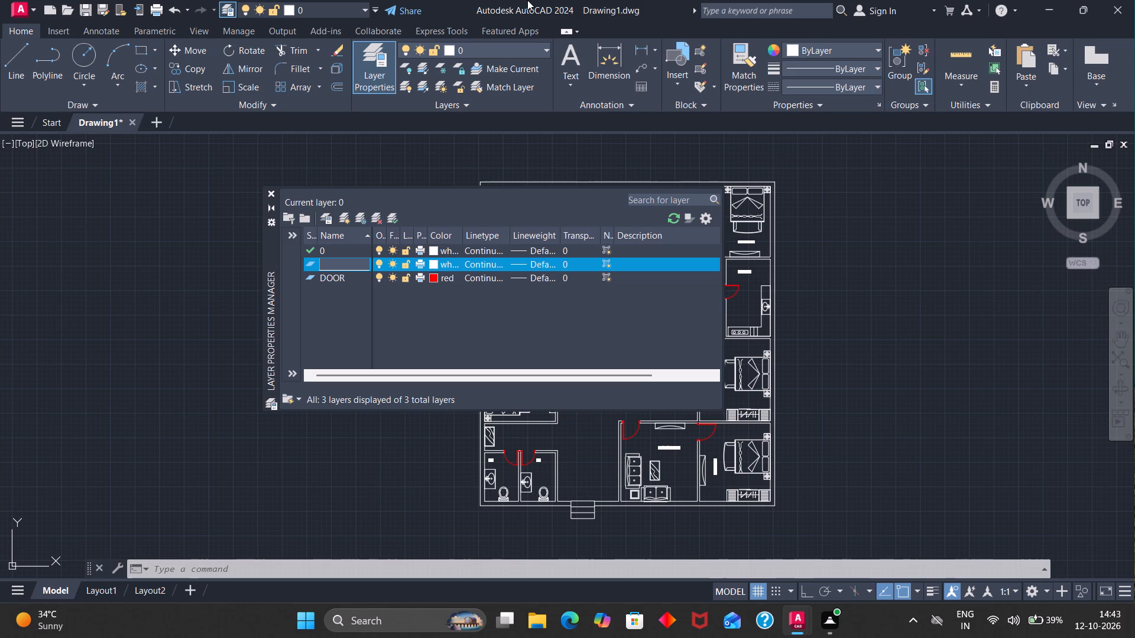
# Name the new layer WALL, set its colour to yellow and close the layer manager.
pyautogui.write('WALL')
pyautogui.click(436, 262)
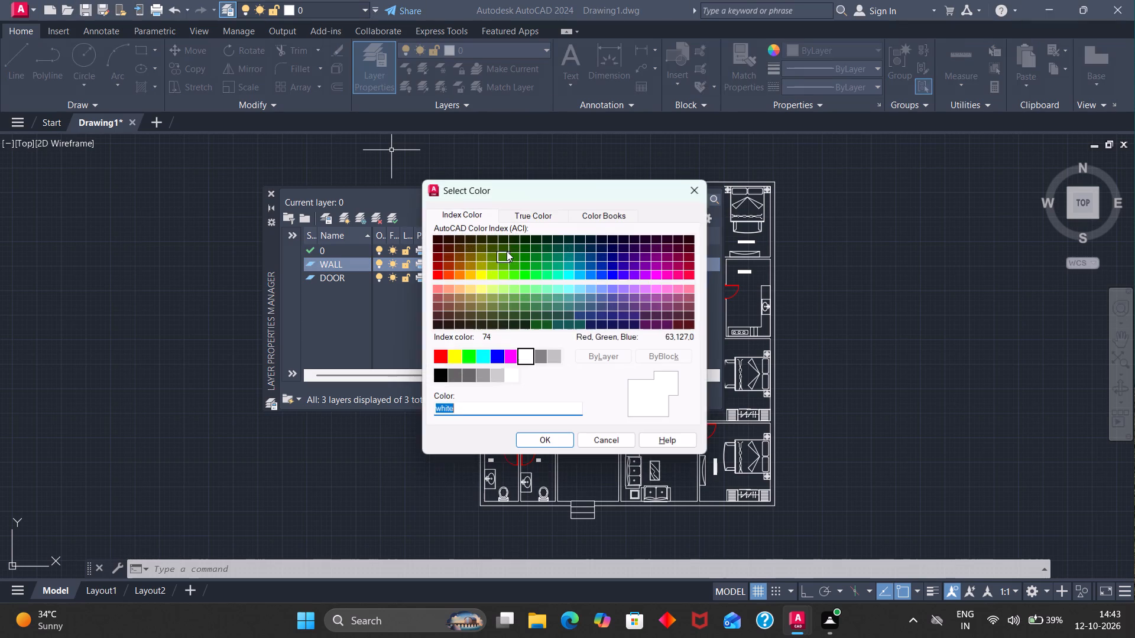
pyautogui.click(456, 358)
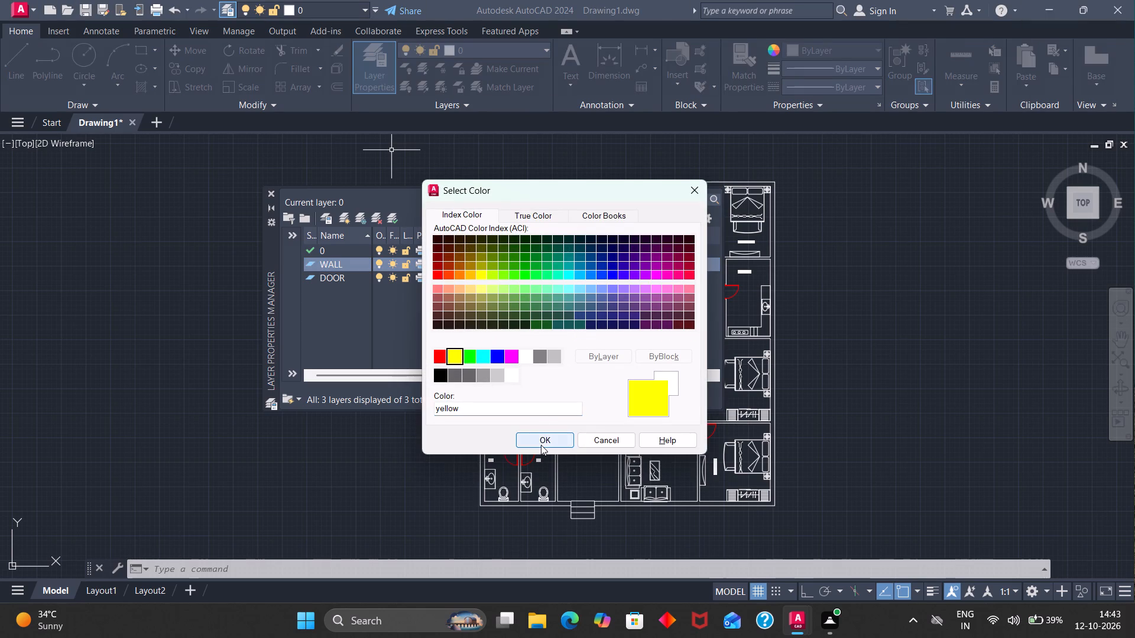
pyautogui.click(541, 444)
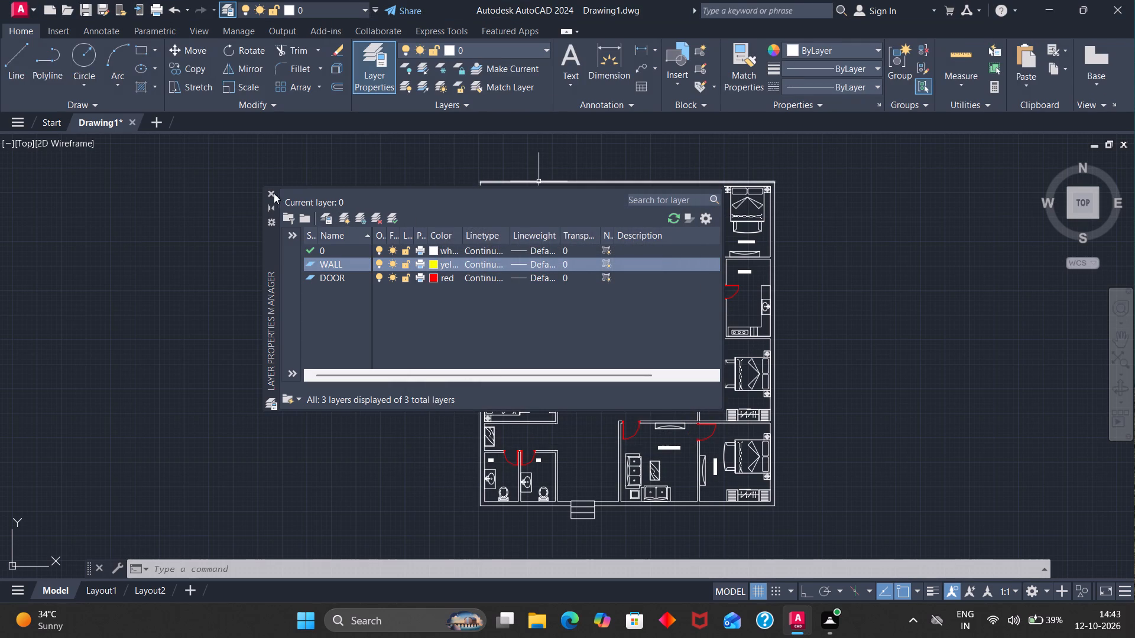
pyautogui.click(274, 193)
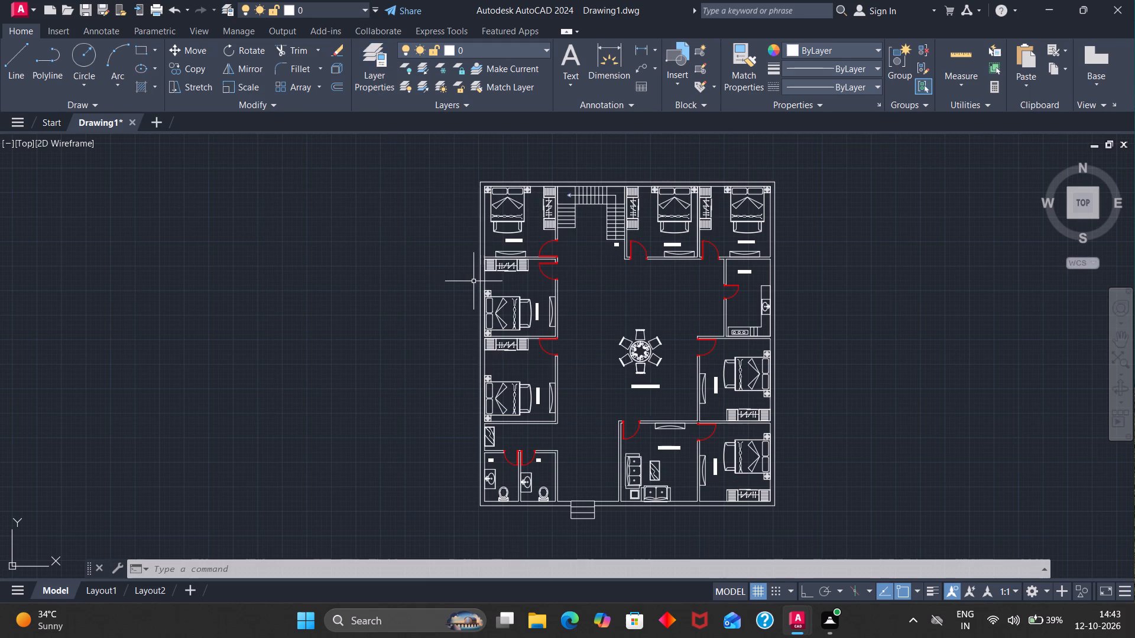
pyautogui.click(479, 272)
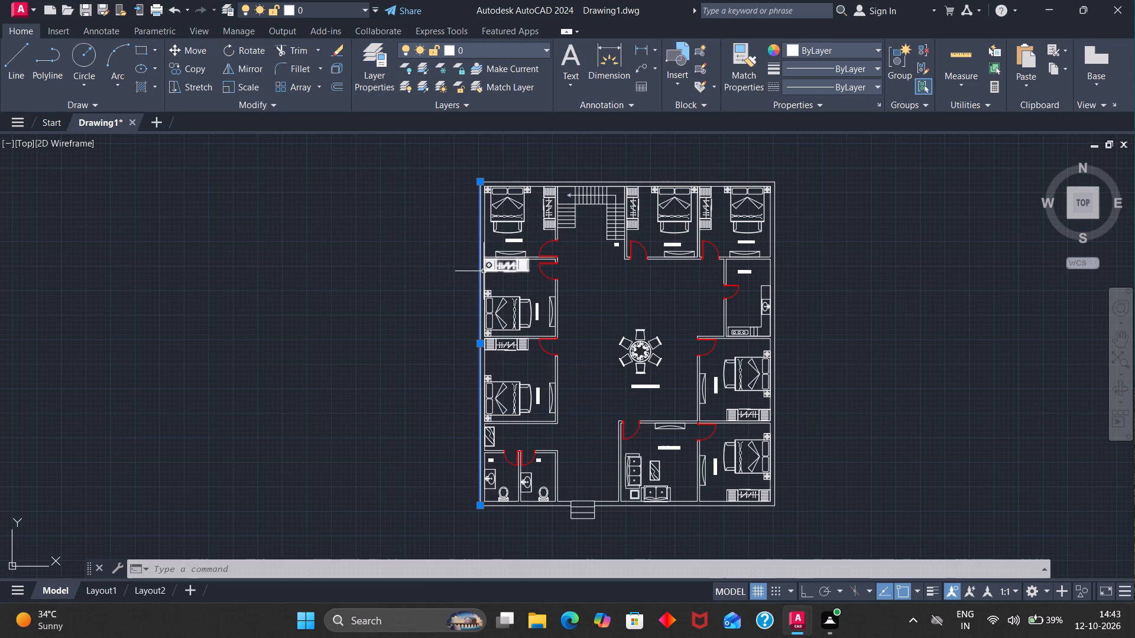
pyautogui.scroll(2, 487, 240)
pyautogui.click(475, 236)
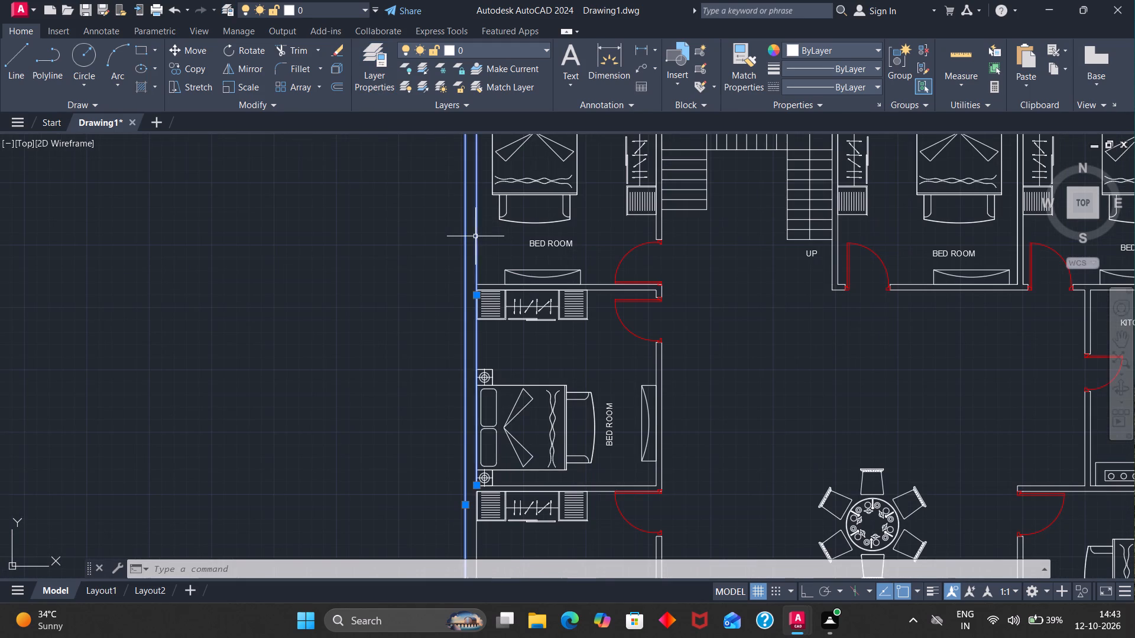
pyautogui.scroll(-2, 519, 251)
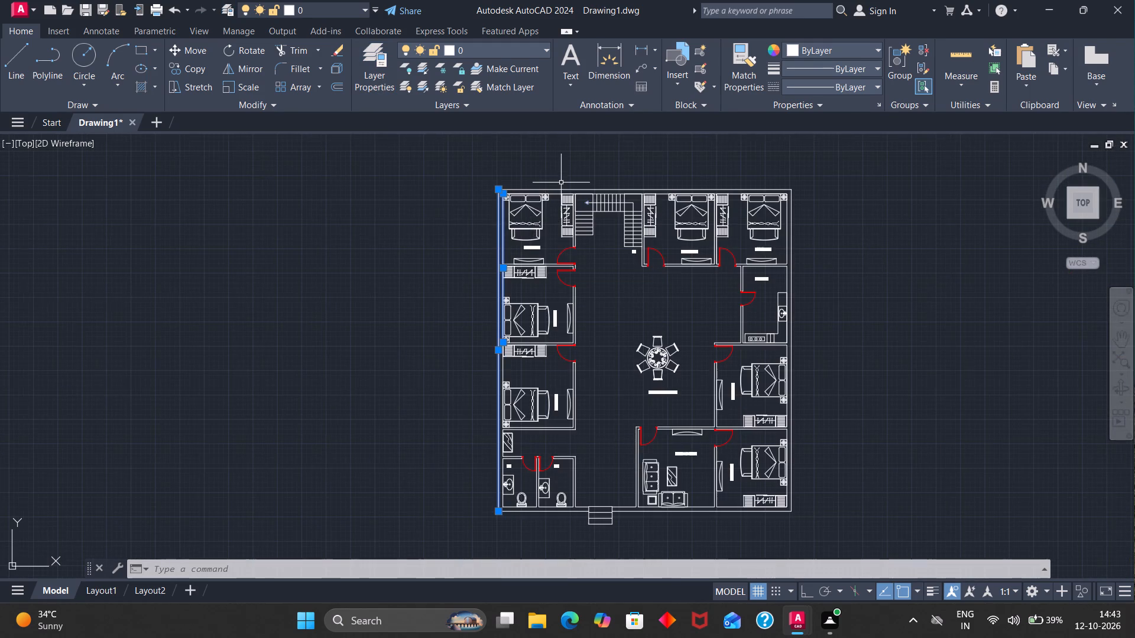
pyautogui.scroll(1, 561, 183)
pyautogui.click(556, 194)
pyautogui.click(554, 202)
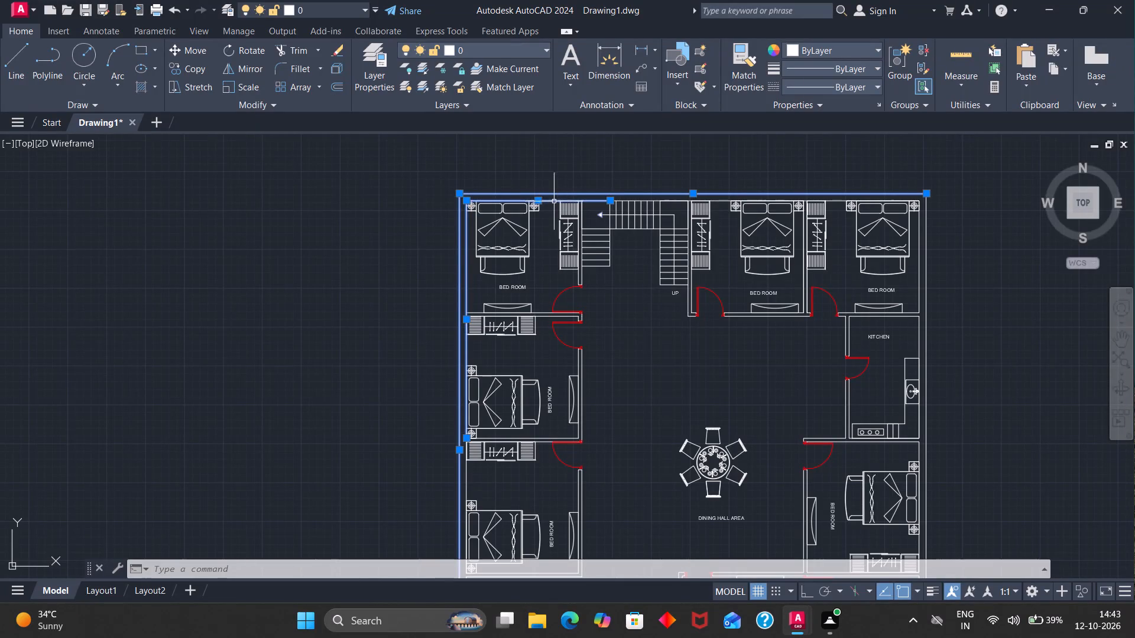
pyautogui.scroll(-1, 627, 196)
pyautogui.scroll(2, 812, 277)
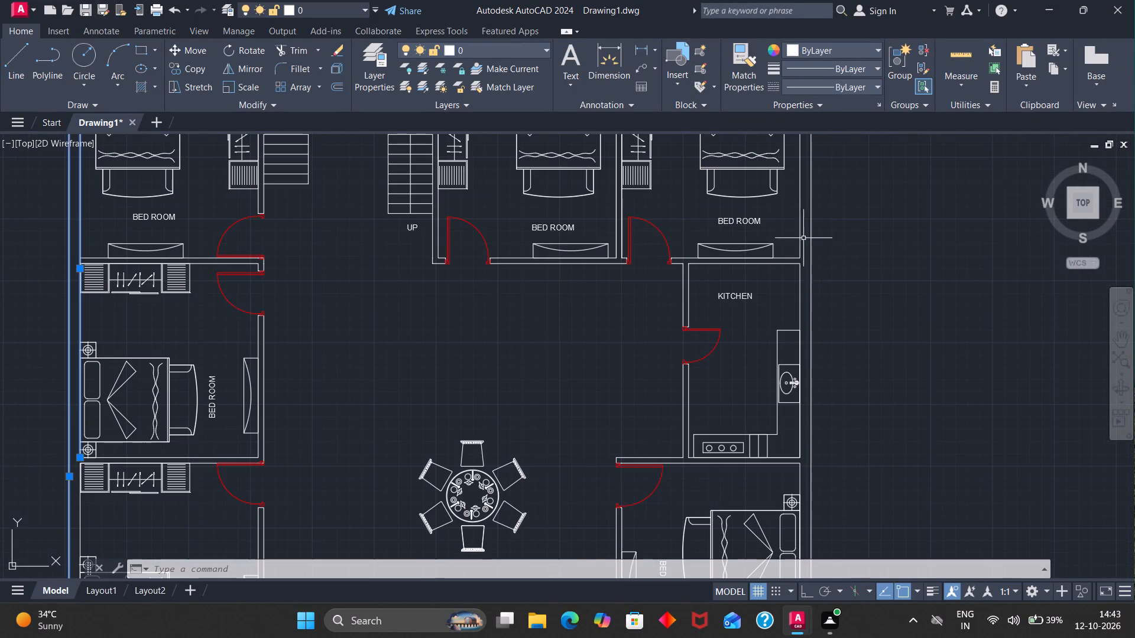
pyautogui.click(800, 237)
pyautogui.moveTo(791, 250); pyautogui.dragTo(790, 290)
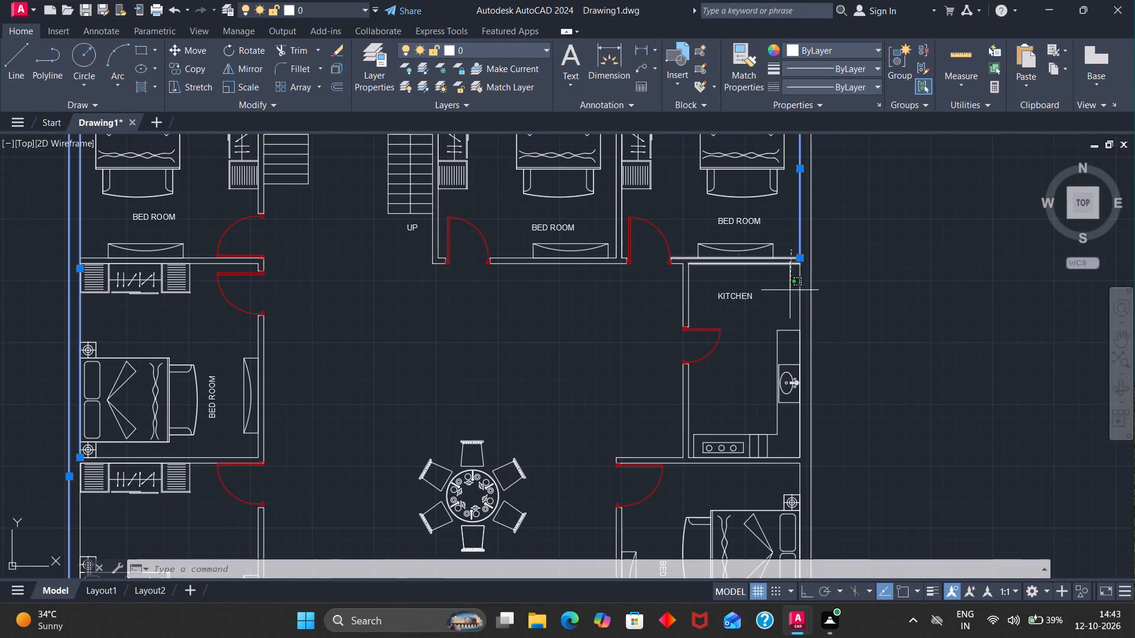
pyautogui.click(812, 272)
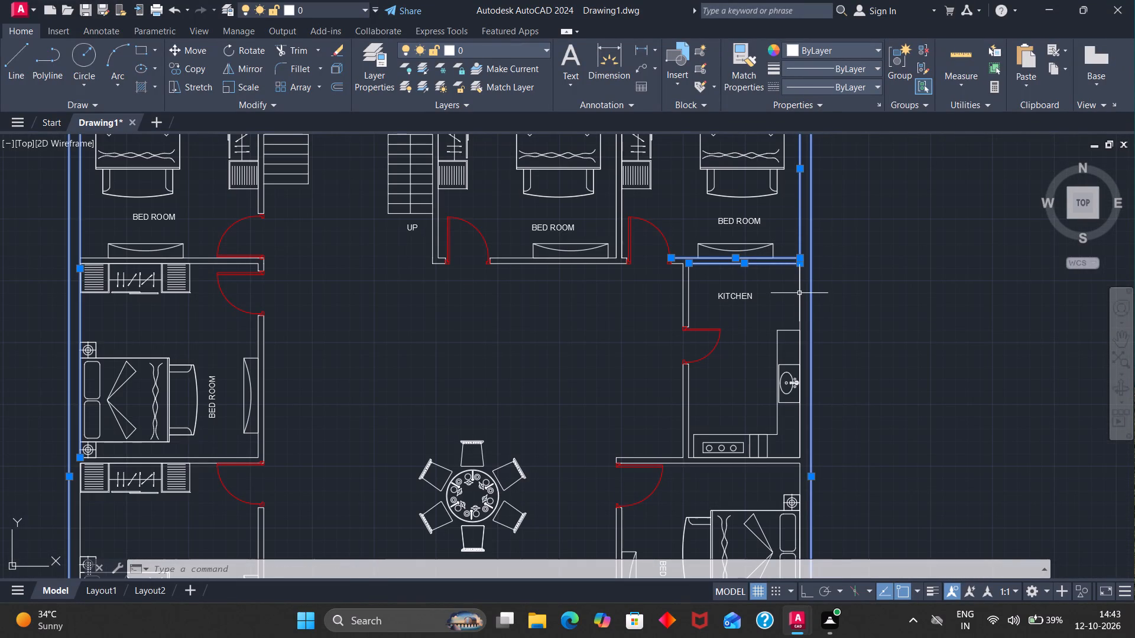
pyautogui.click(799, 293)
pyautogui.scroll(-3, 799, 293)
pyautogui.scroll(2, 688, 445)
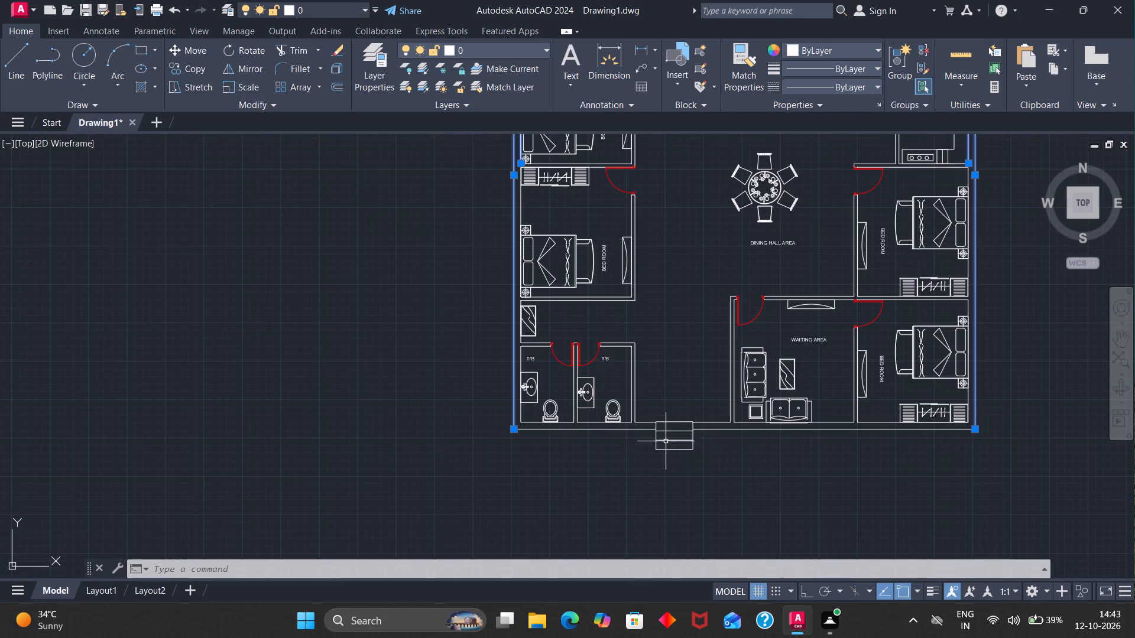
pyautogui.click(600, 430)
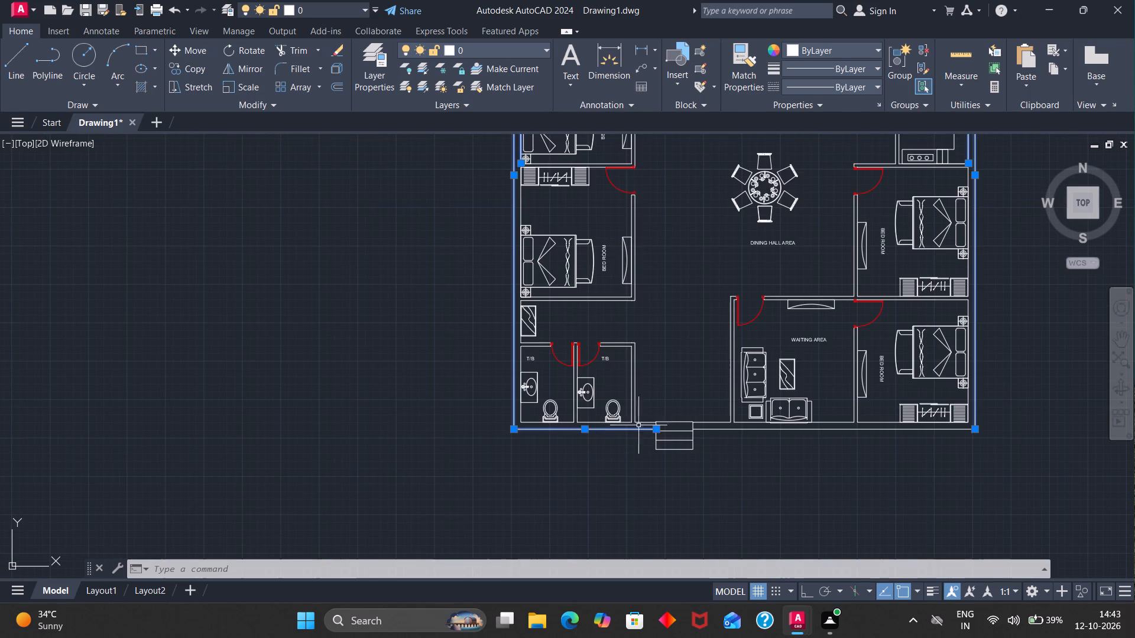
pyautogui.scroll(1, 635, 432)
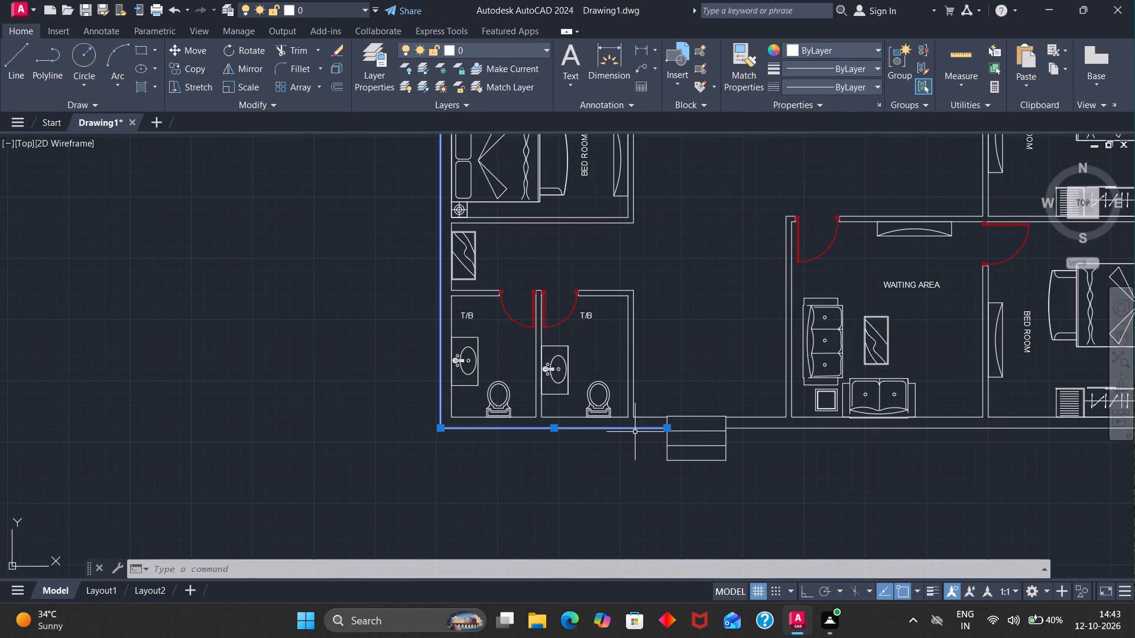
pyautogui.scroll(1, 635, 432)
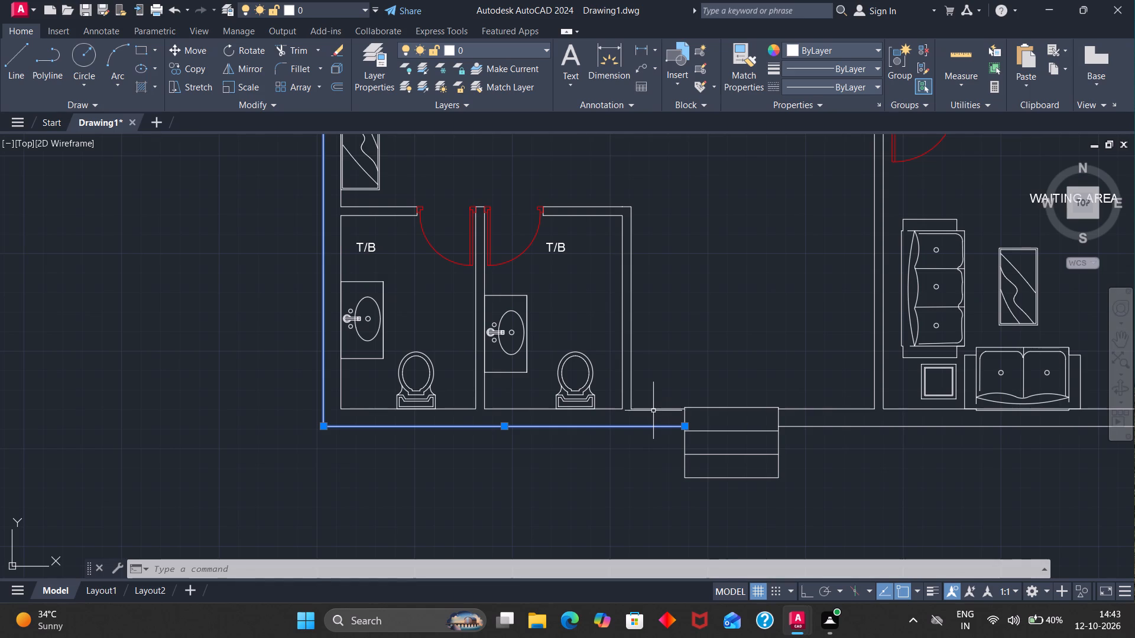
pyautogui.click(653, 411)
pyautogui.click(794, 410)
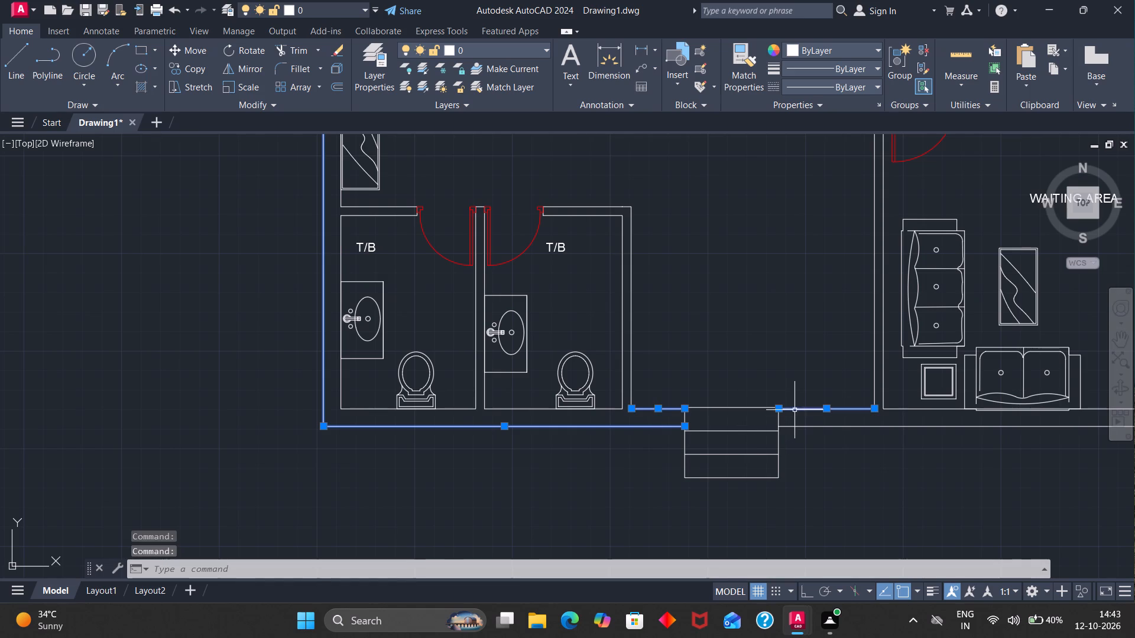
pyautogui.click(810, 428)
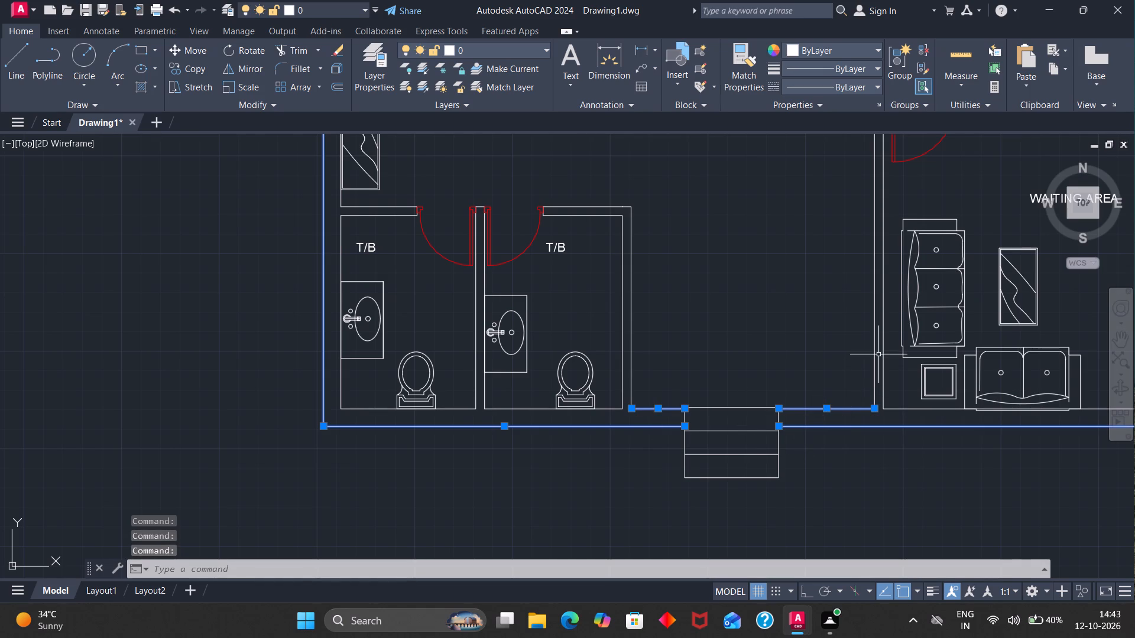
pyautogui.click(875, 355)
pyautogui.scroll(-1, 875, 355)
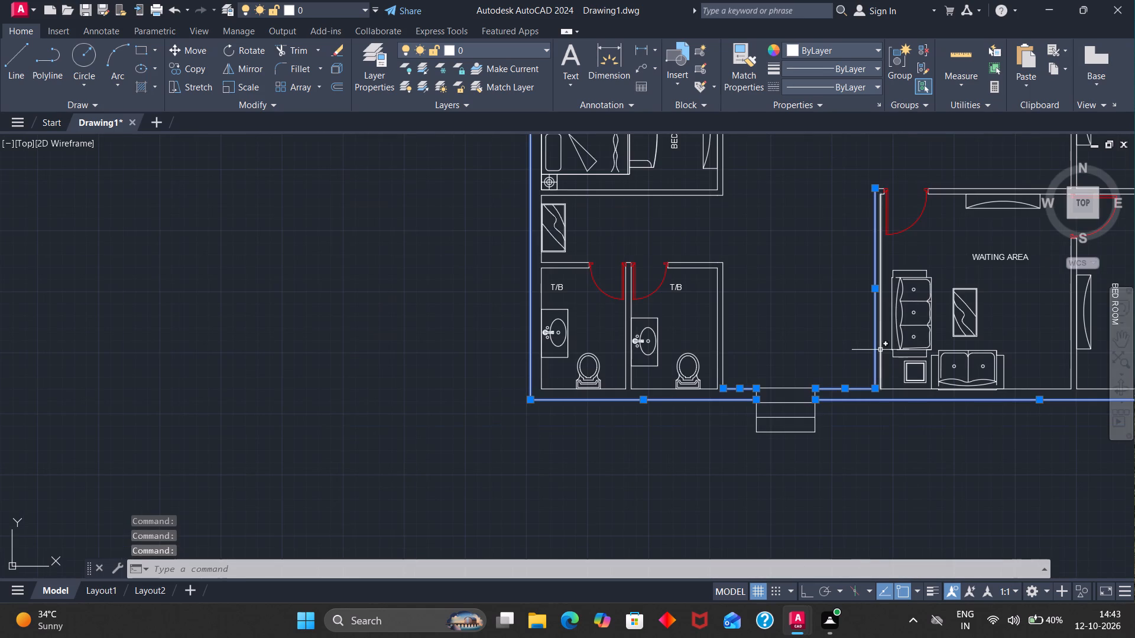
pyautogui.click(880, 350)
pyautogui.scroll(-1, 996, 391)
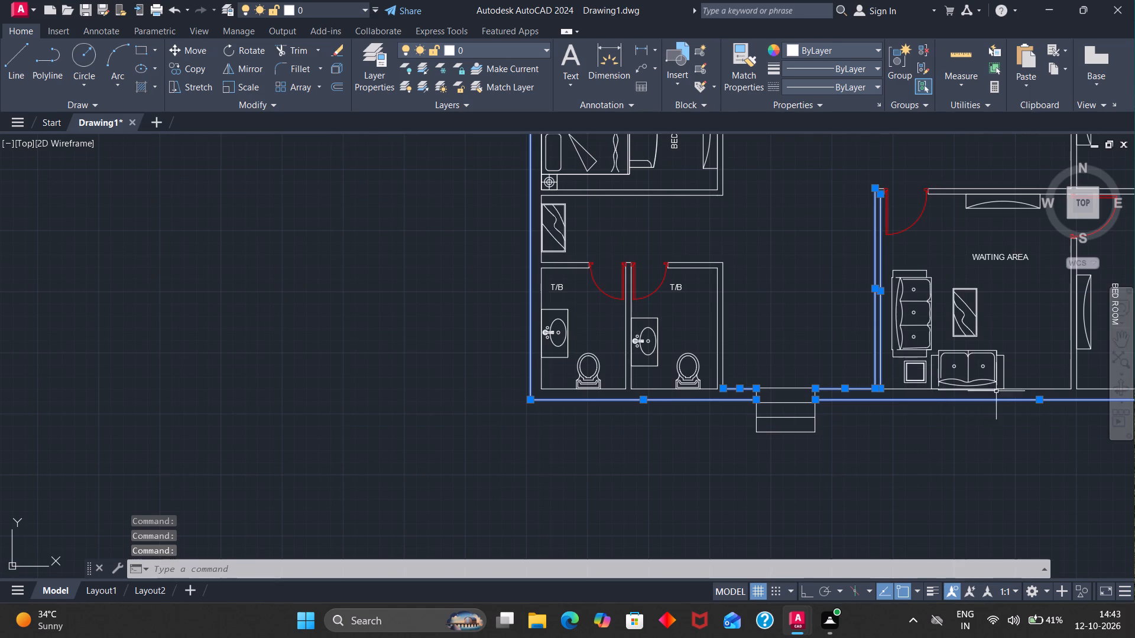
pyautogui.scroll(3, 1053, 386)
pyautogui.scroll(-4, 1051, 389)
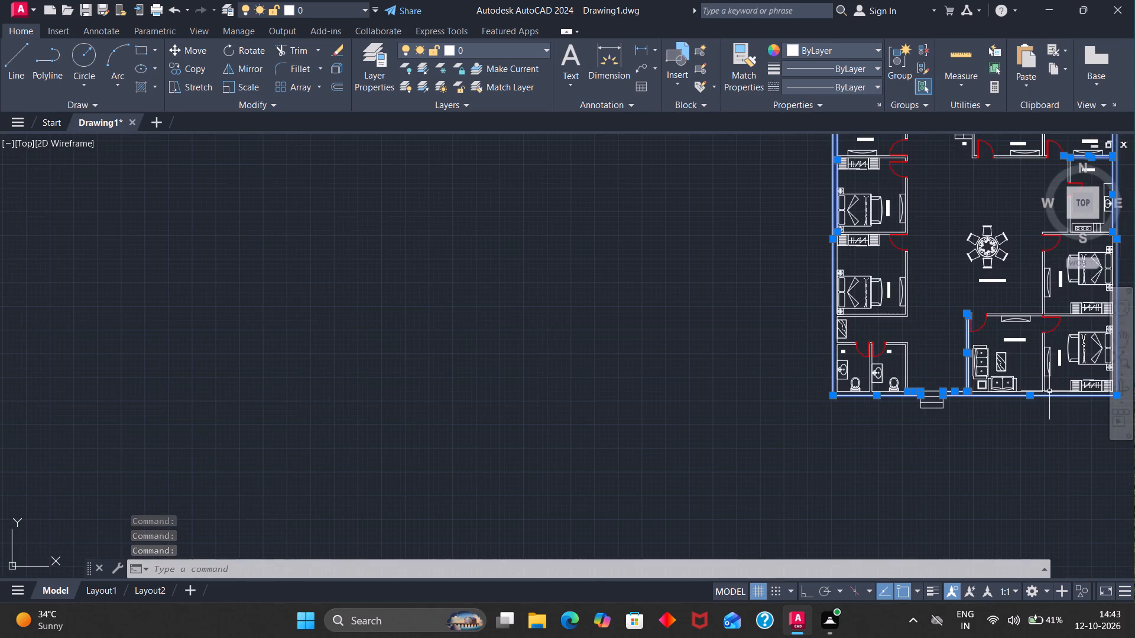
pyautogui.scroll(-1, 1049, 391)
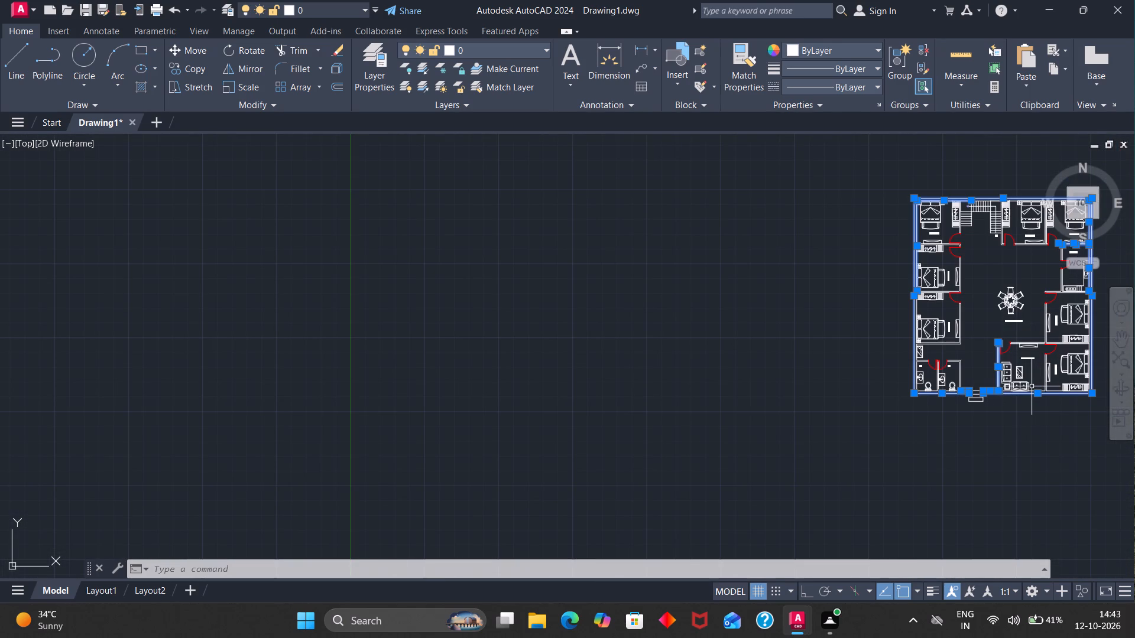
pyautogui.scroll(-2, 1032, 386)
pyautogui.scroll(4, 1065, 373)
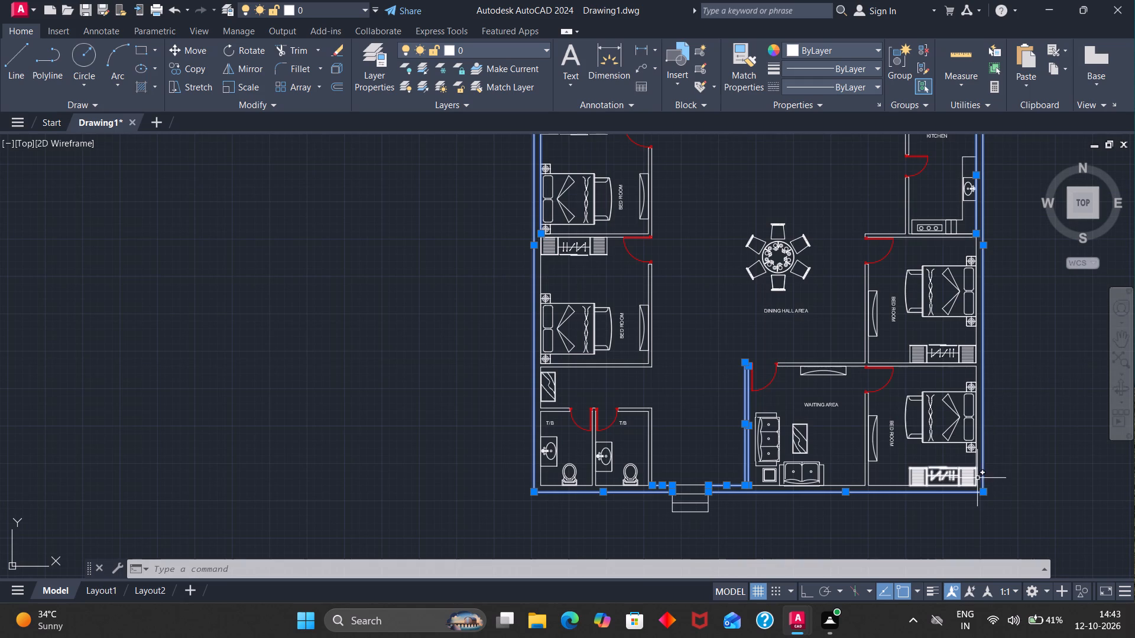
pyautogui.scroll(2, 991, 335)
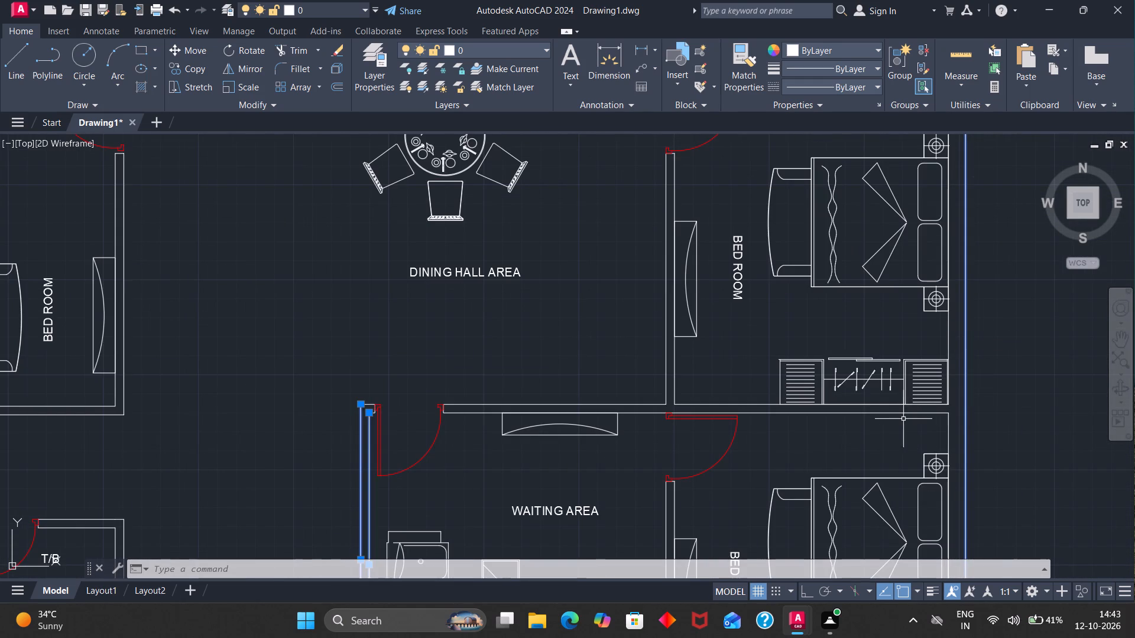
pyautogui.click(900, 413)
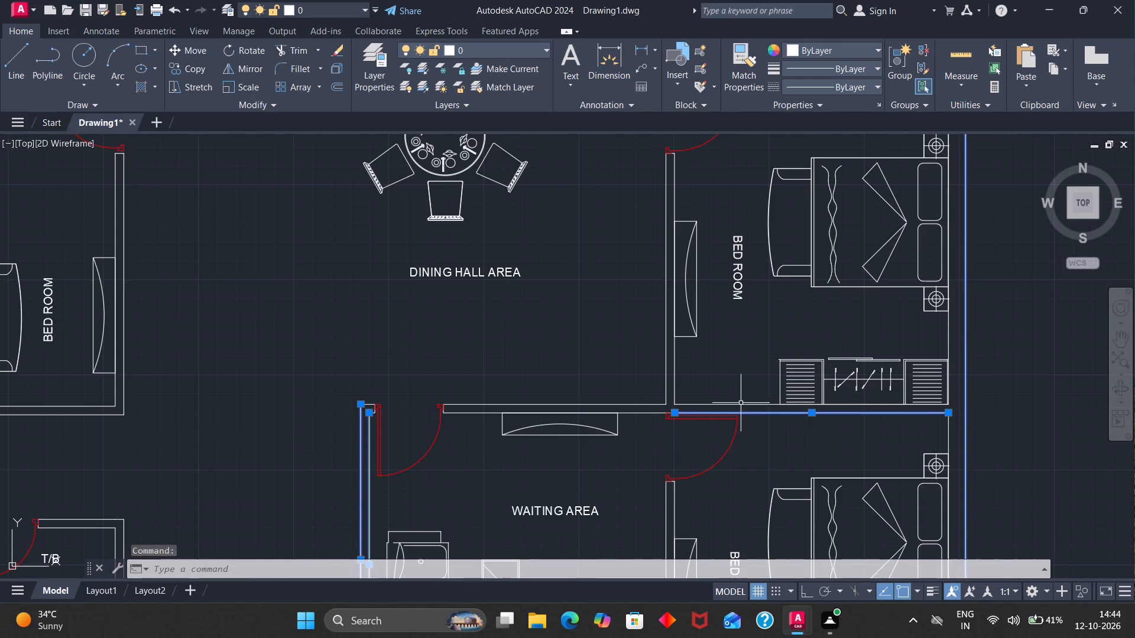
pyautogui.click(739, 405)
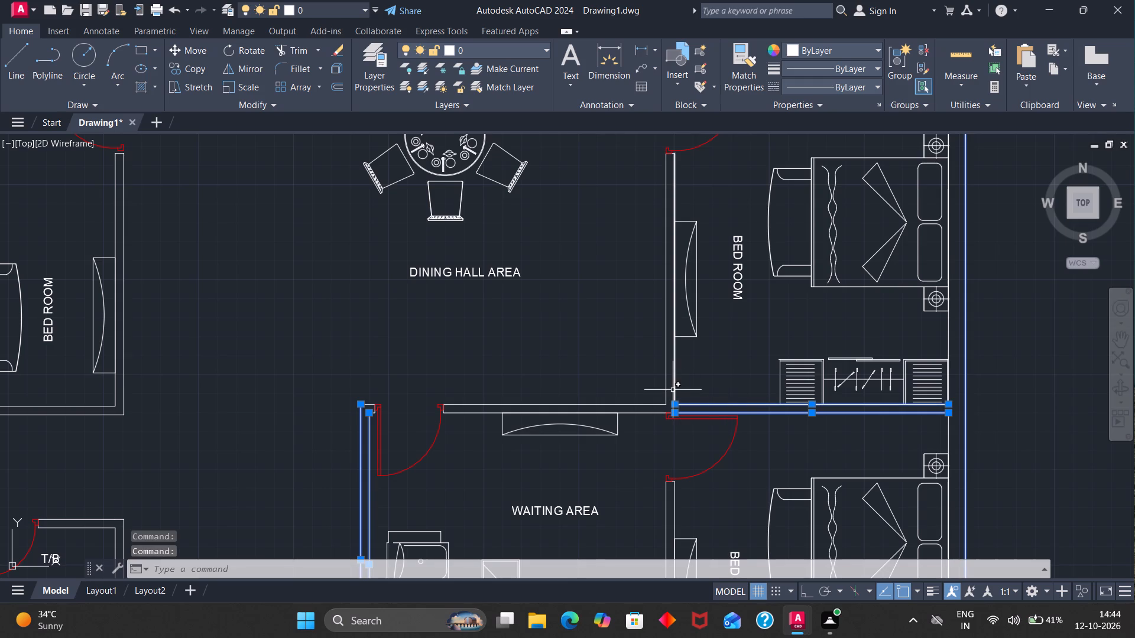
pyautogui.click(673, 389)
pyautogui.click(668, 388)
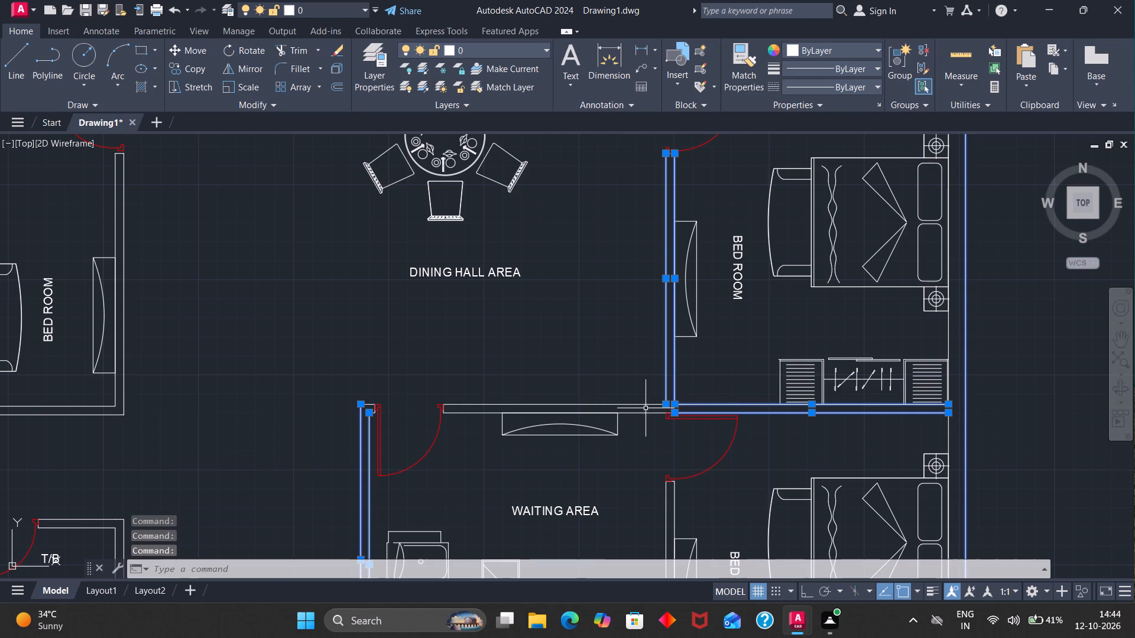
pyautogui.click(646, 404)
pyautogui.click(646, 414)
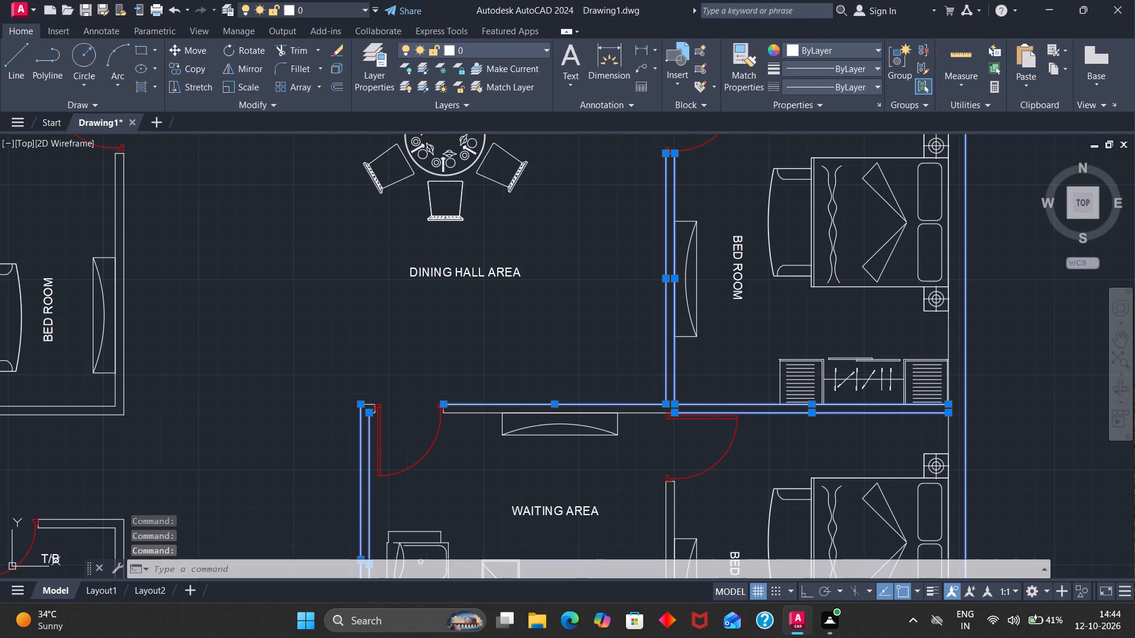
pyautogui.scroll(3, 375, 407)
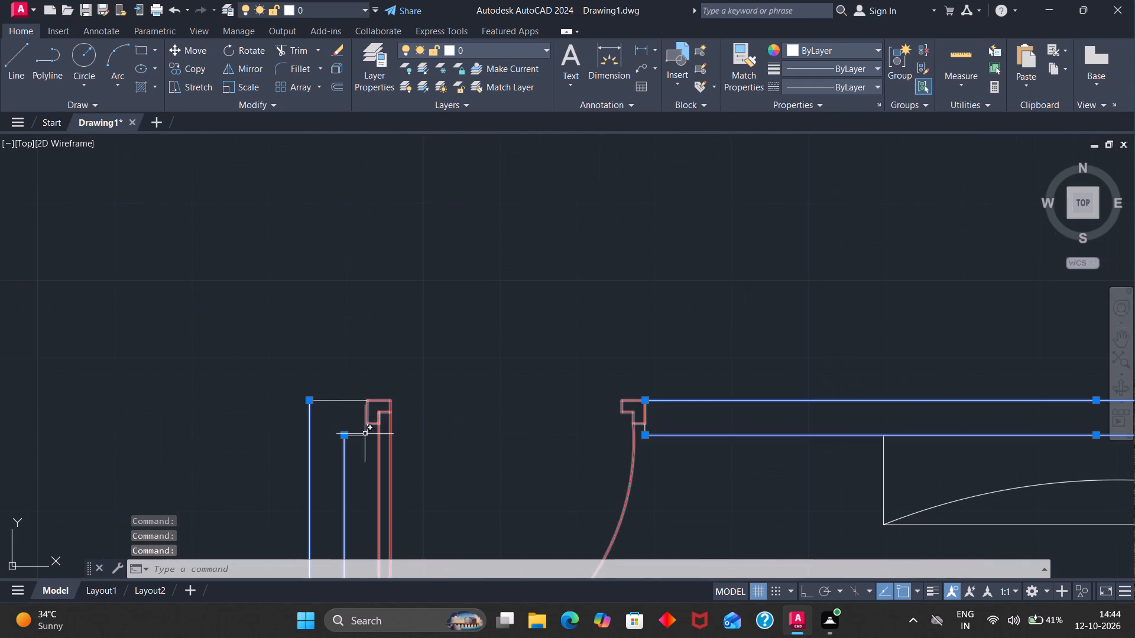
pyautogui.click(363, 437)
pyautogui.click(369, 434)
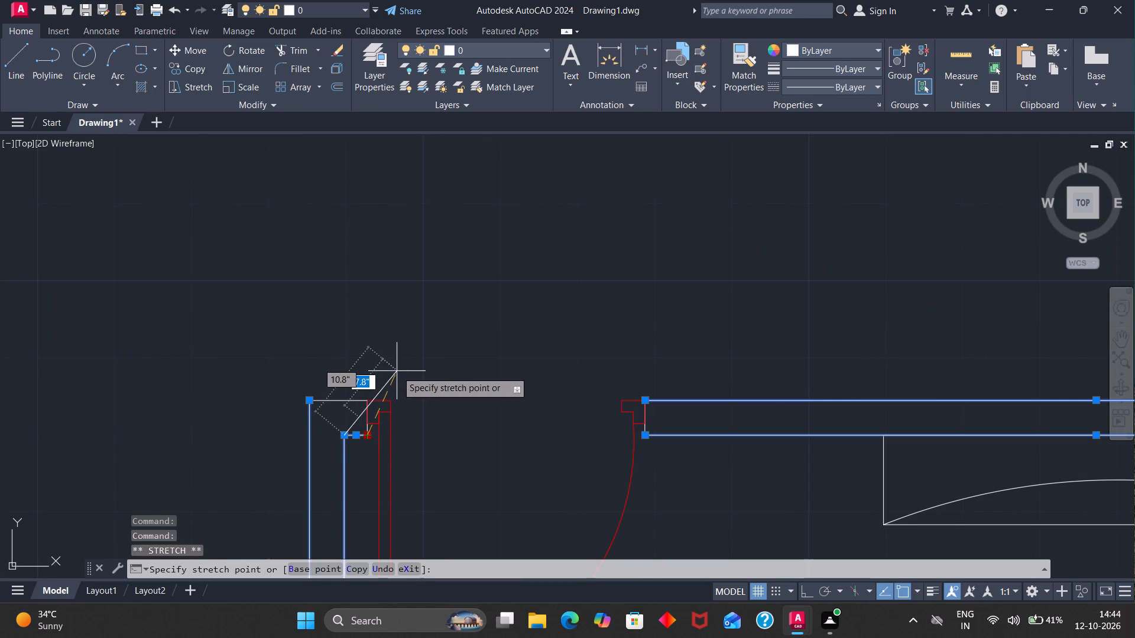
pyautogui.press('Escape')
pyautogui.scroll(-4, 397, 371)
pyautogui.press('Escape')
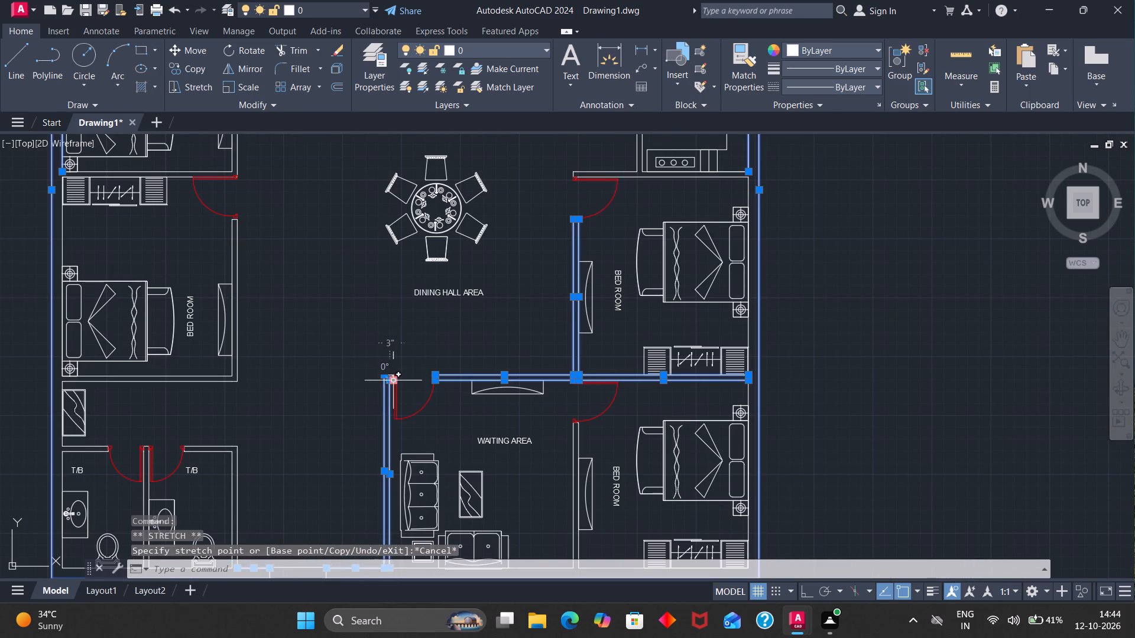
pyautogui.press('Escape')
# Make the yellow WALL layer current in the layer manager and rename it STAIRCASE.
pyautogui.scroll(-2, 424, 344)
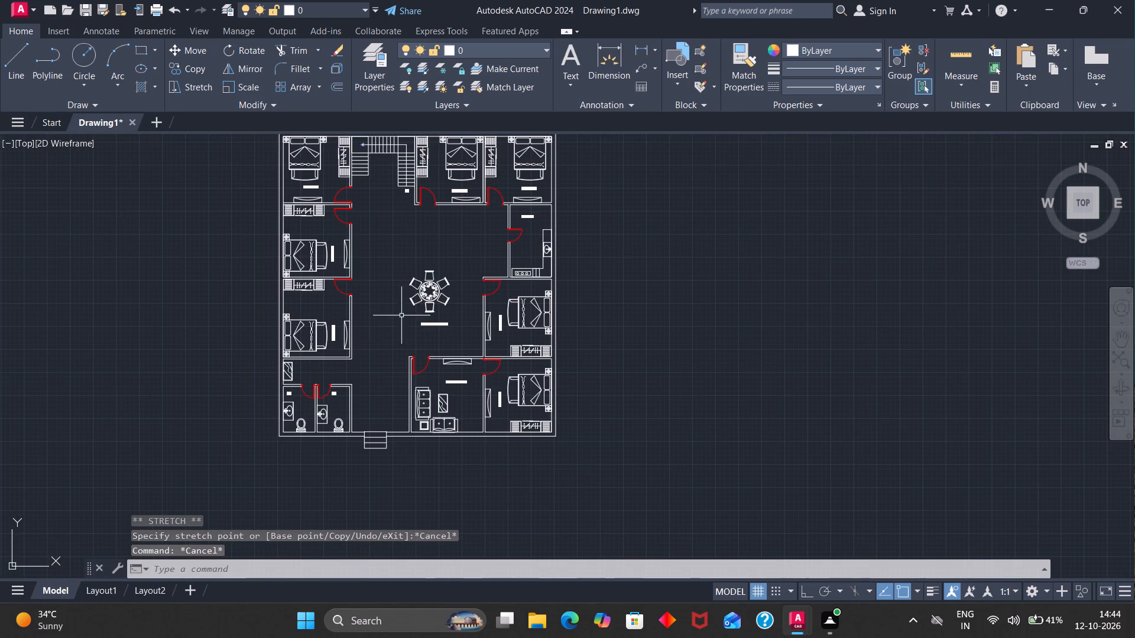
pyautogui.scroll(-1, 404, 308)
pyautogui.scroll(1, 352, 298)
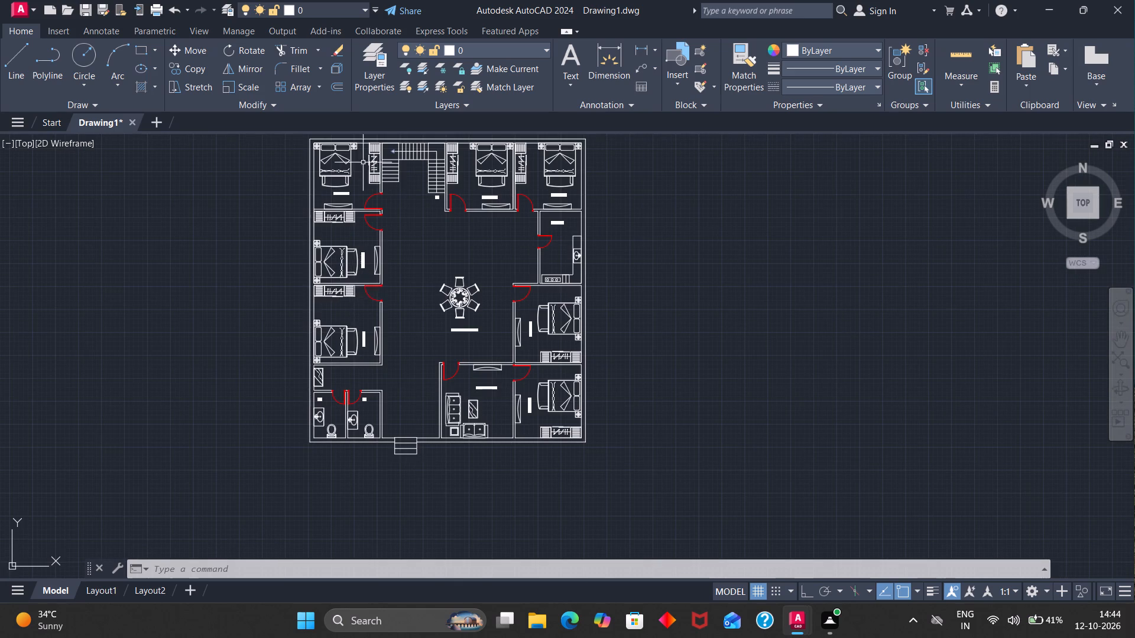
pyautogui.scroll(-2, 365, 145)
pyautogui.scroll(6, 385, 117)
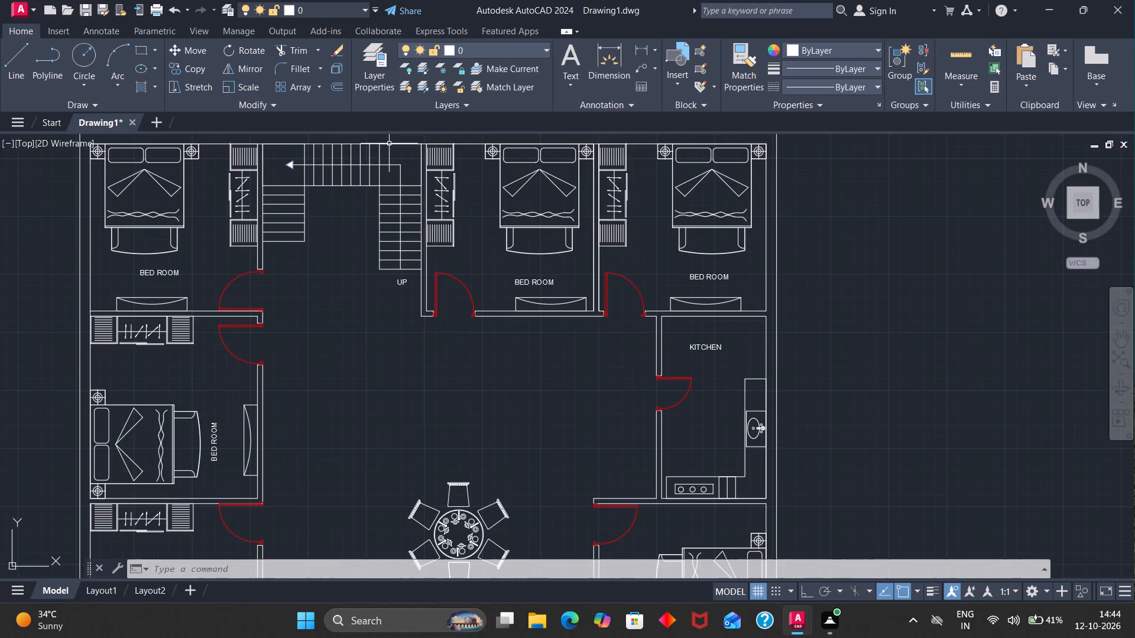
pyautogui.click(369, 71)
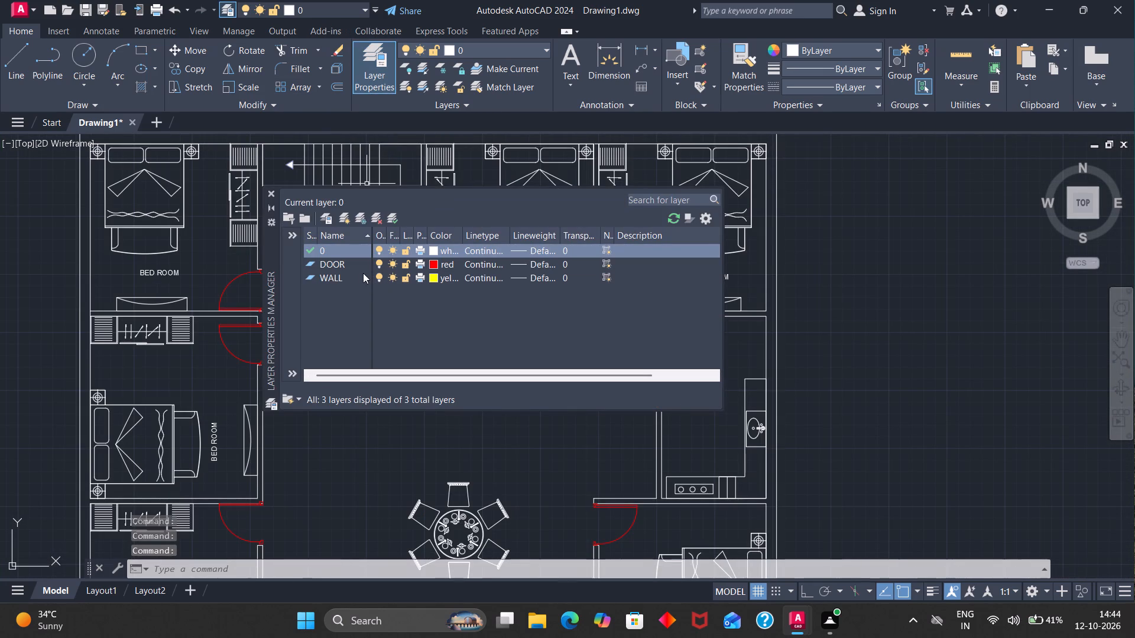
pyautogui.click(350, 275)
pyautogui.click(350, 275)
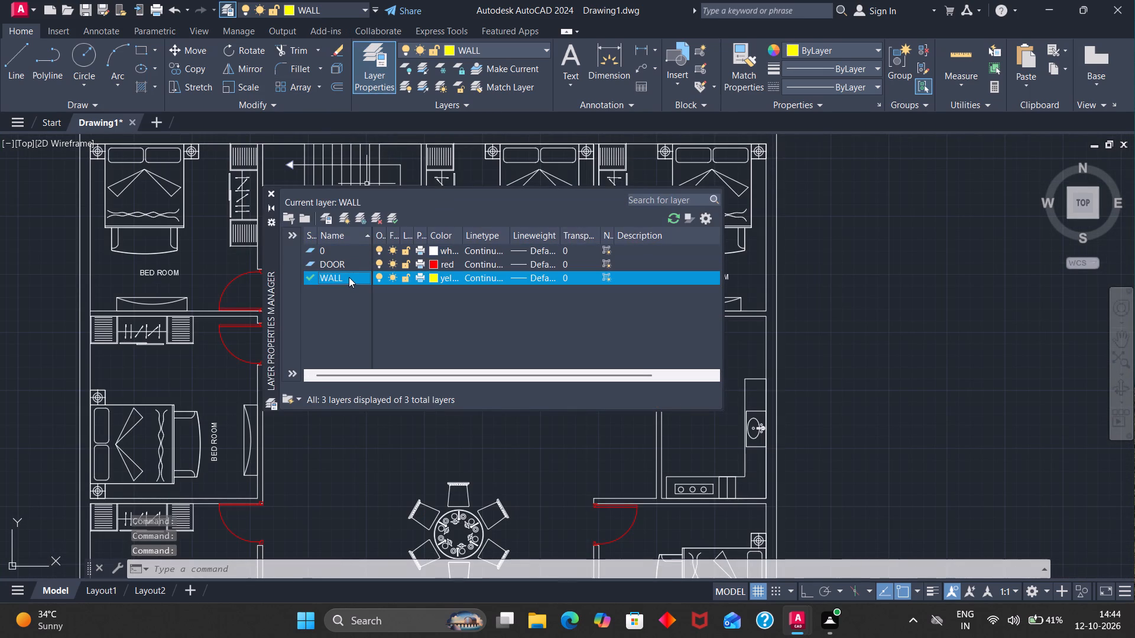
pyautogui.click(348, 278)
pyautogui.click(343, 278)
pyautogui.press('BackSpace')
pyautogui.press('BackSpace')
pyautogui.press('BackSpace')
pyautogui.press('BackSpace')
pyautogui.press('BackSpace')
pyautogui.press('BackSpace')
pyautogui.press('BackSpace')
pyautogui.press('BackSpace')
pyautogui.press('BackSpace')
pyautogui.press('BackSpace')
pyautogui.press('BackSpace')
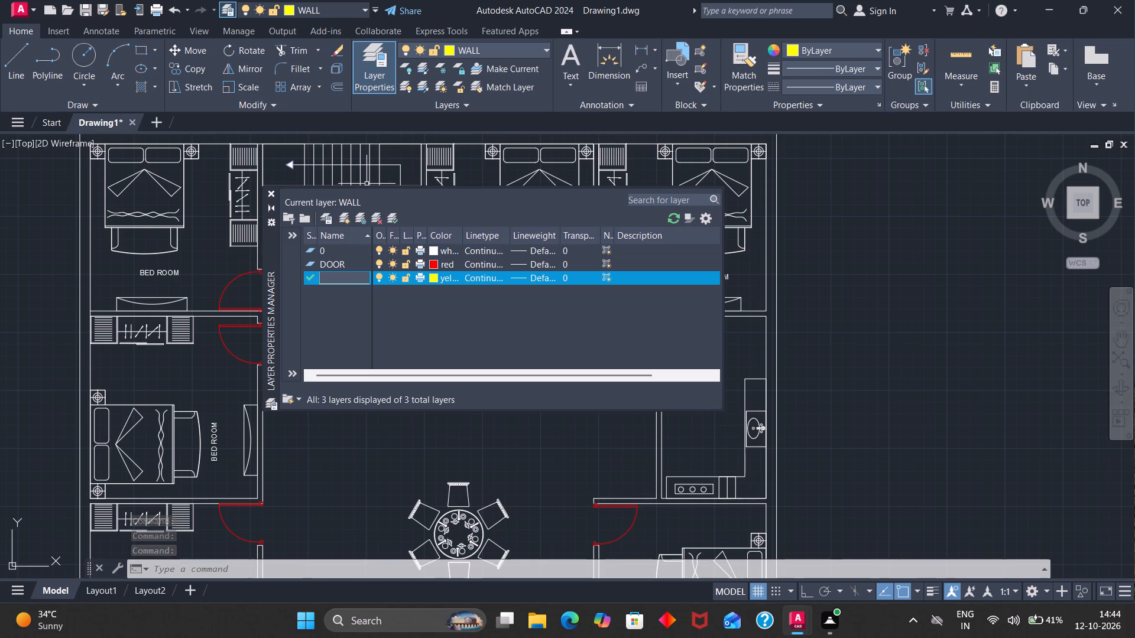
pyautogui.write('STAIRCASE')
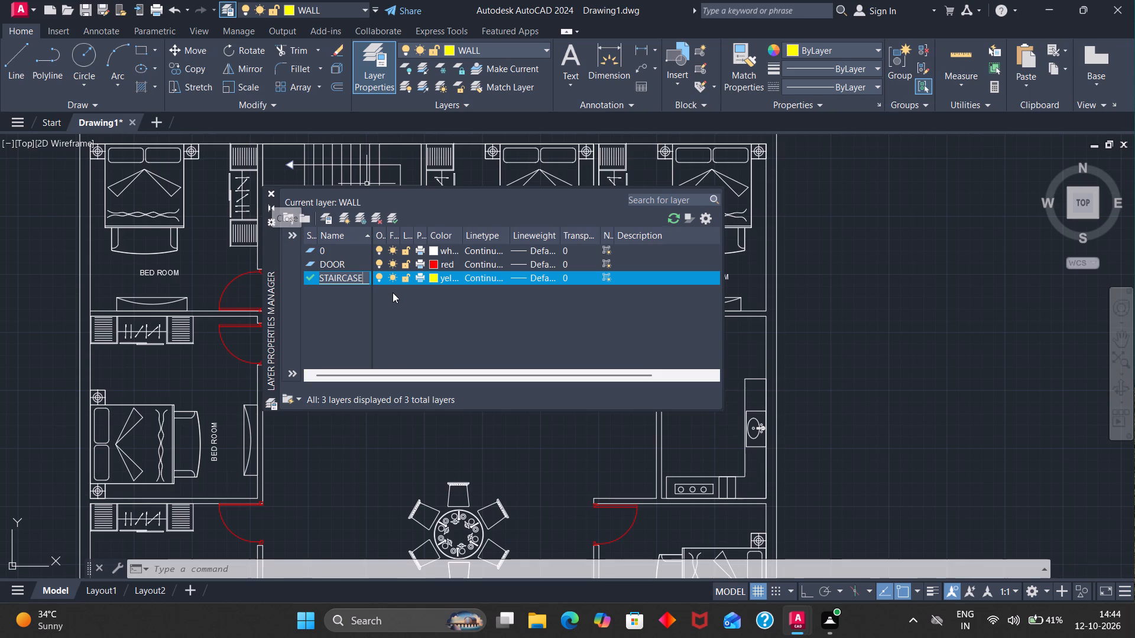
pyautogui.press('Return')
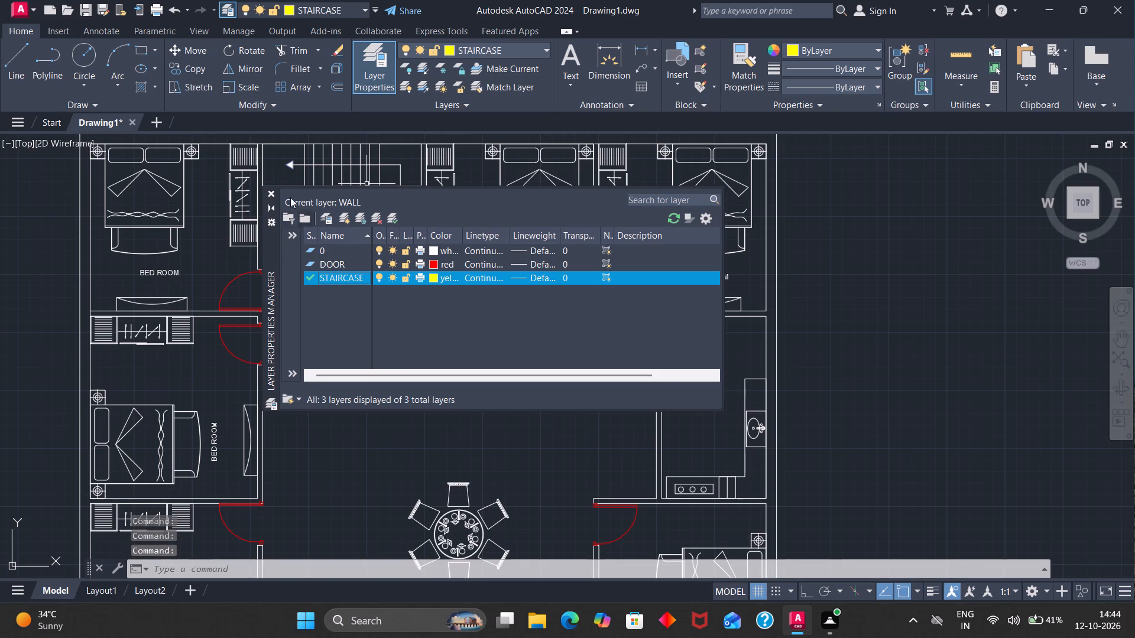
# Close the layer manager and group the staircase's treads in all three flights, its outer landing edges, side edges and arrowhead.
pyautogui.click(270, 194)
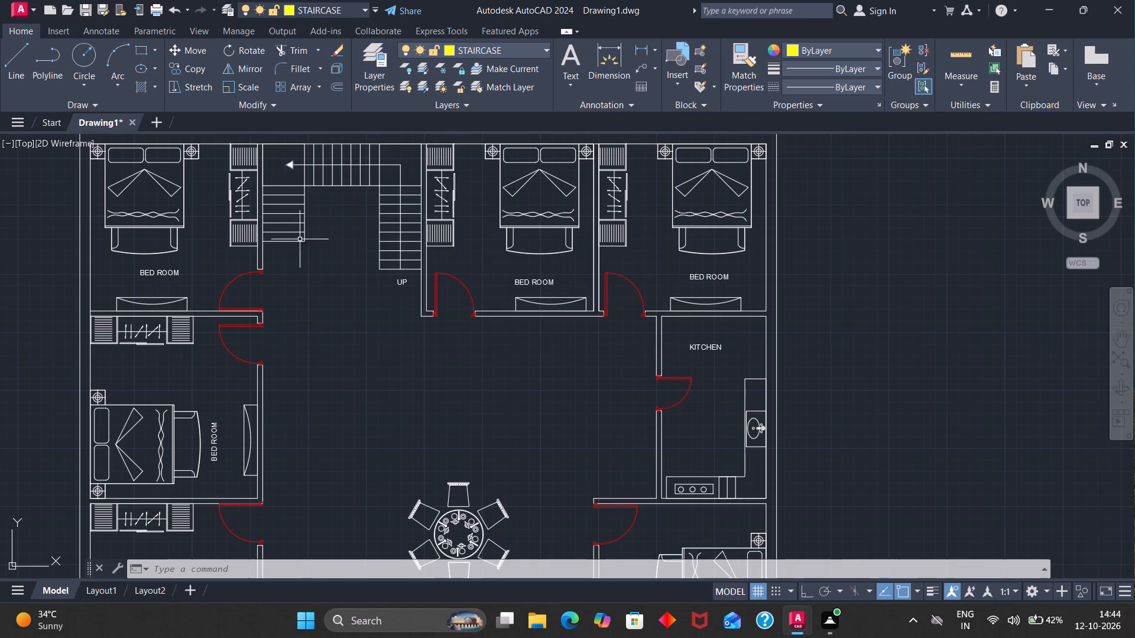
pyautogui.moveTo(290, 259); pyautogui.dragTo(288, 154)
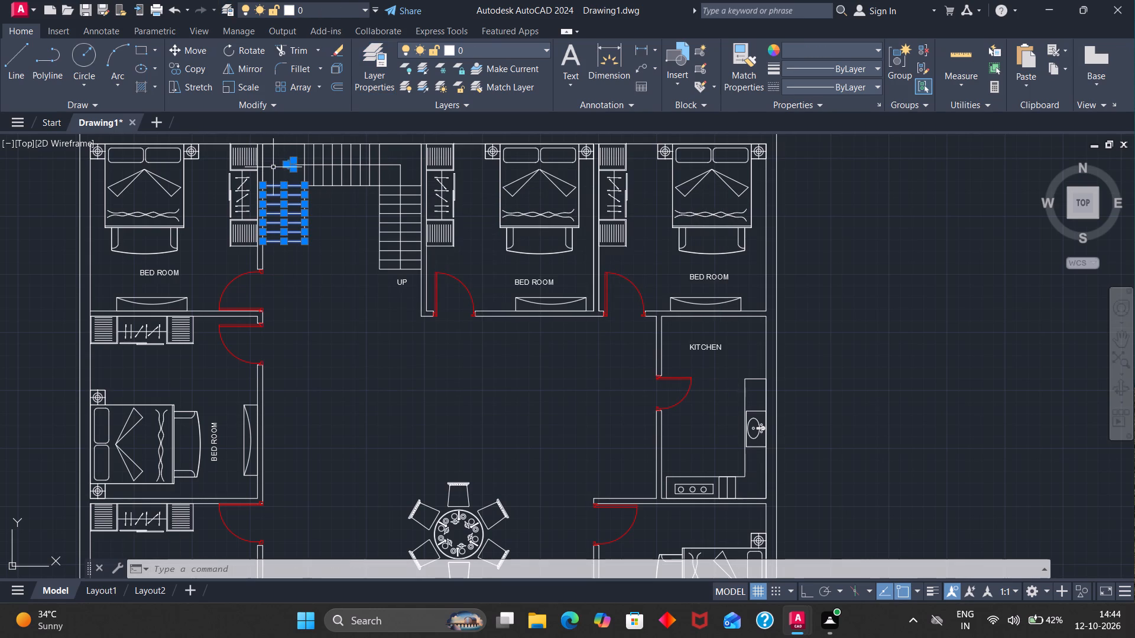
pyautogui.scroll(3, 262, 169)
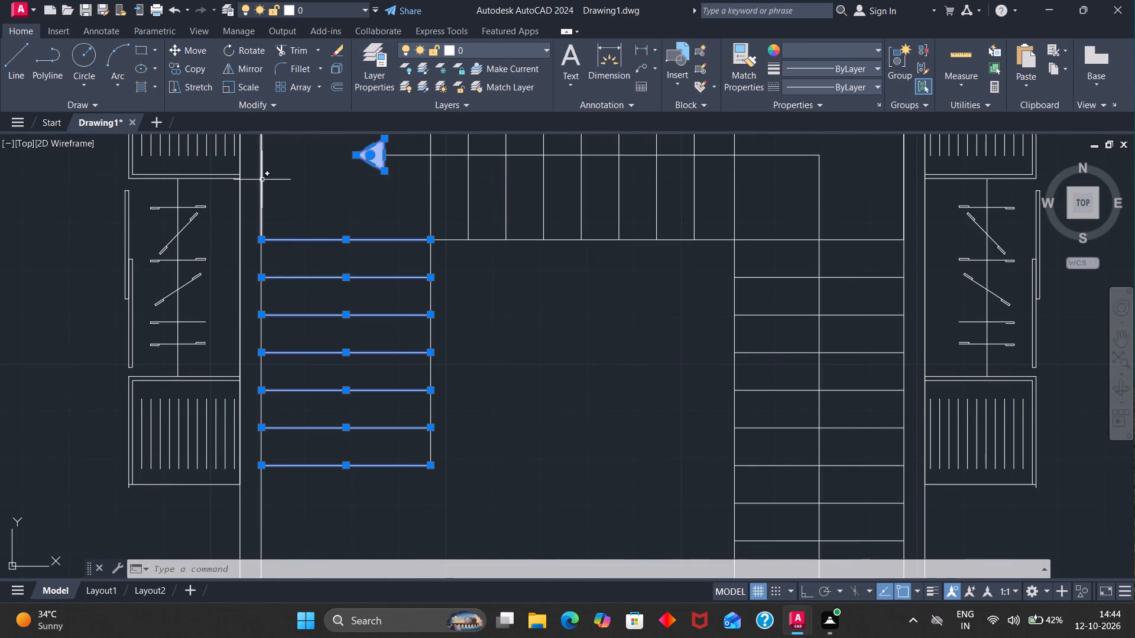
pyautogui.click(262, 269)
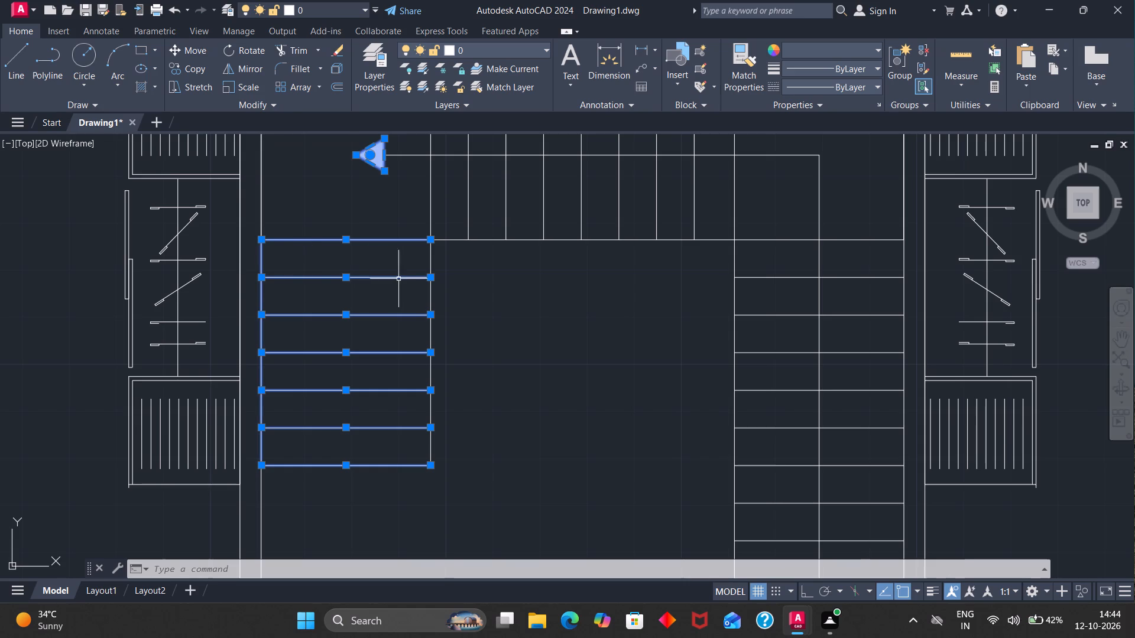
pyautogui.click(432, 295)
pyautogui.scroll(-2, 476, 289)
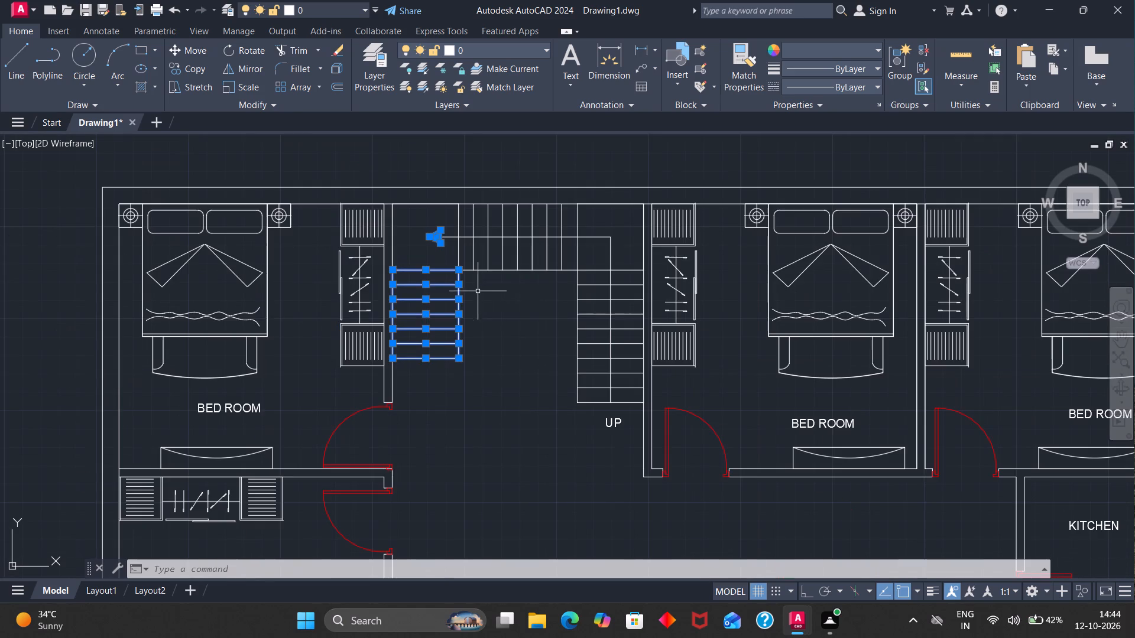
pyautogui.scroll(2, 586, 328)
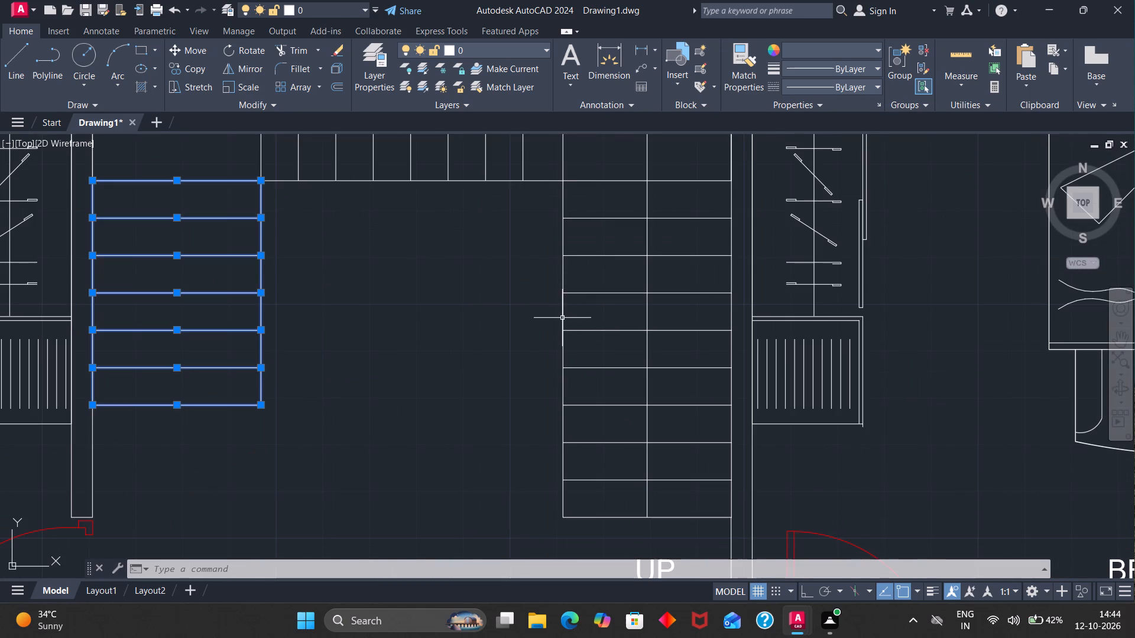
pyautogui.click(562, 318)
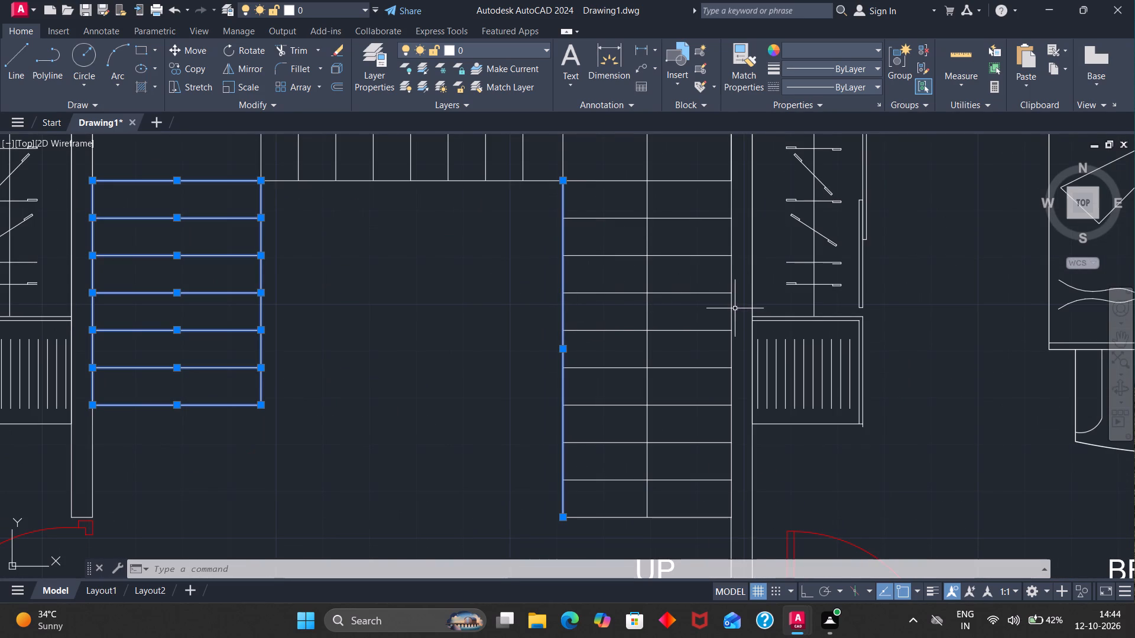
pyautogui.click(733, 310)
pyautogui.moveTo(680, 171); pyautogui.dragTo(675, 282)
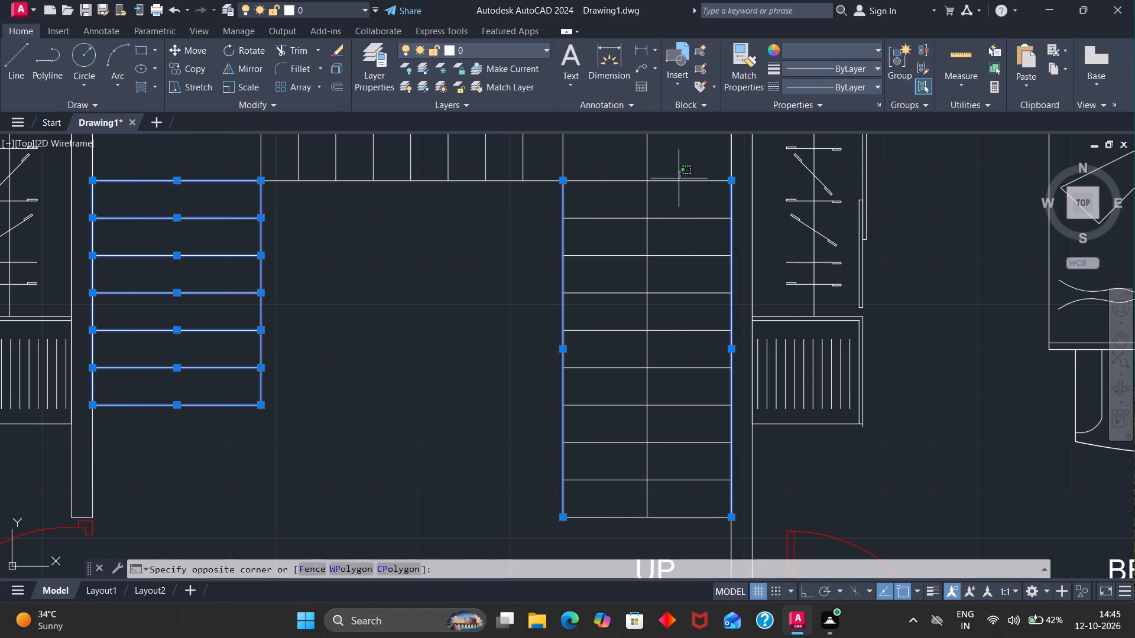
pyautogui.moveTo(675, 282); pyautogui.dragTo(669, 502)
pyautogui.moveTo(683, 528); pyautogui.dragTo(679, 466)
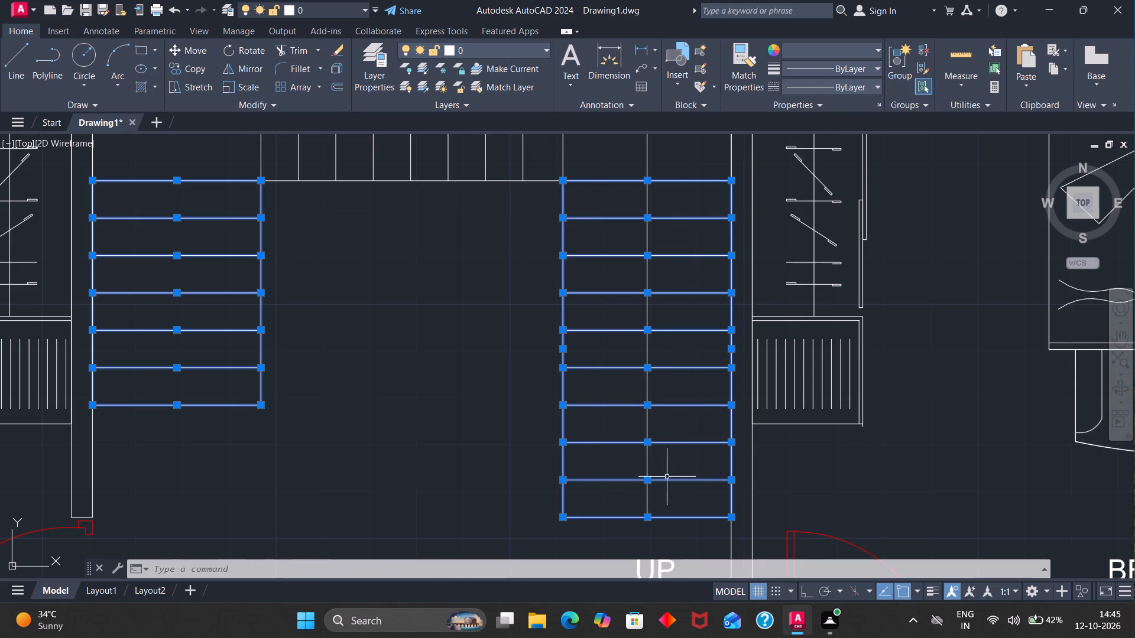
pyautogui.scroll(-2, 662, 475)
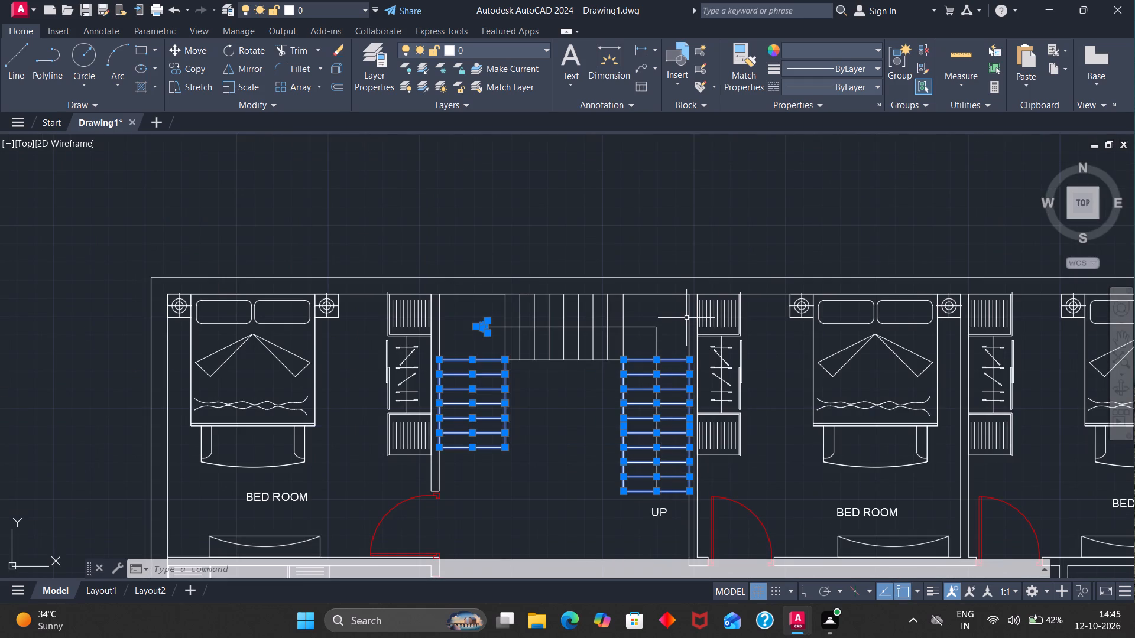
pyautogui.click(689, 318)
pyautogui.moveTo(645, 310); pyautogui.dragTo(596, 317)
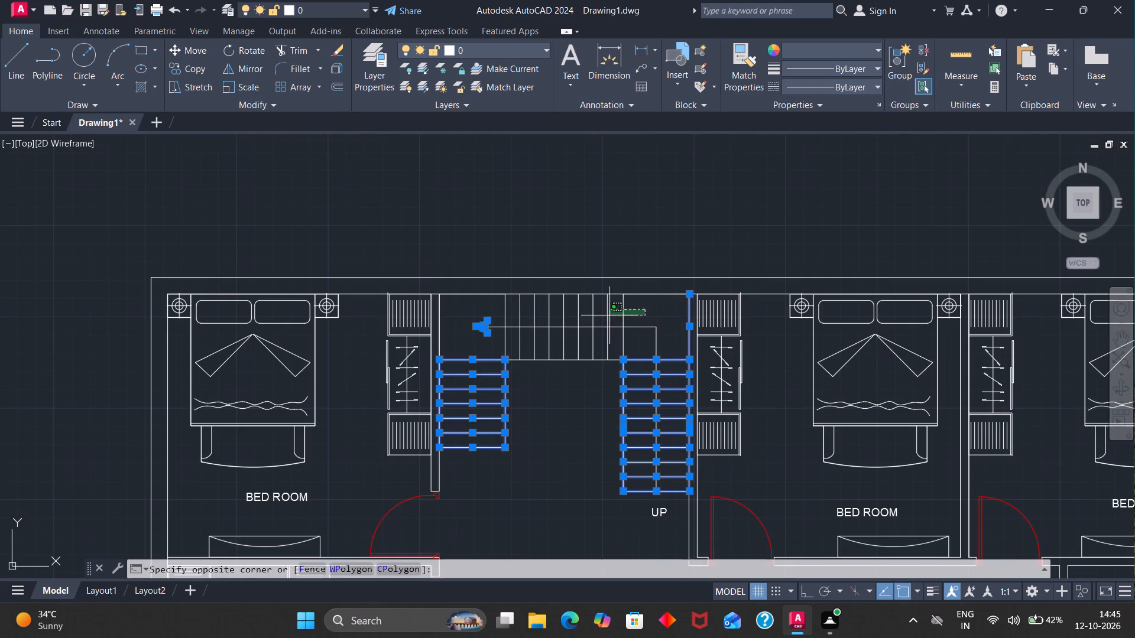
pyautogui.moveTo(596, 317); pyautogui.dragTo(501, 318)
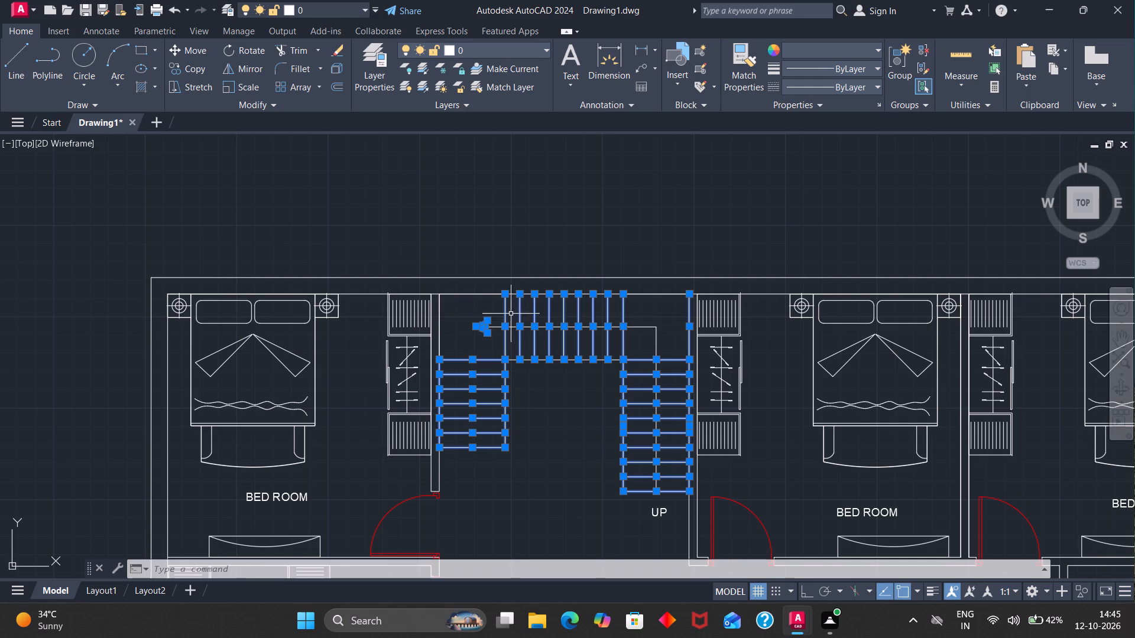
pyautogui.click(485, 295)
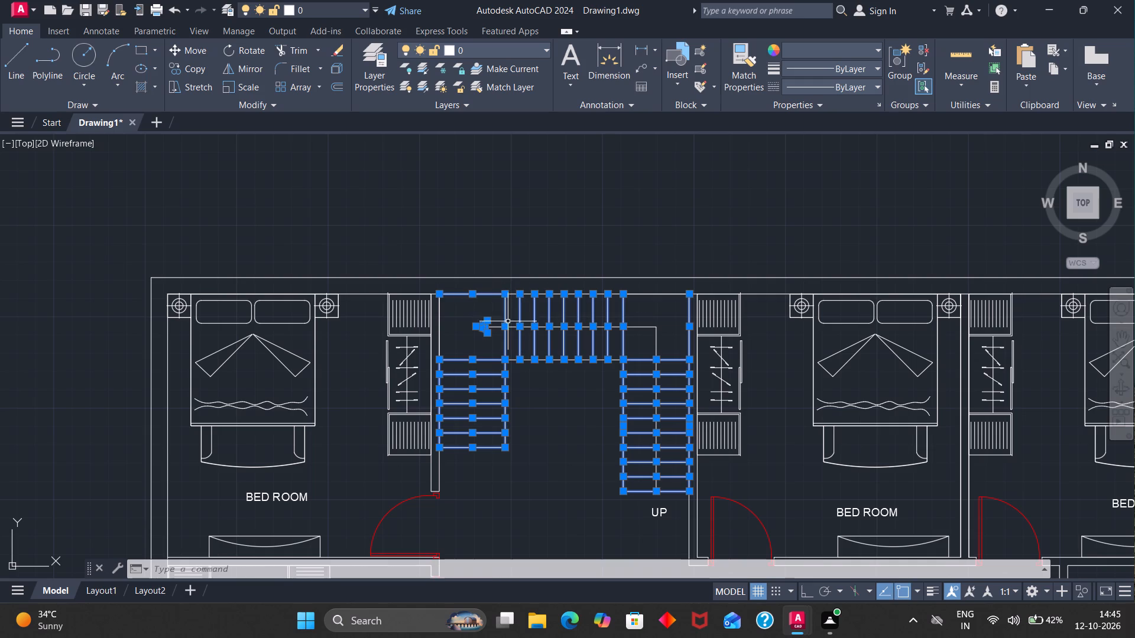
pyautogui.scroll(2, 473, 331)
pyautogui.click(381, 339)
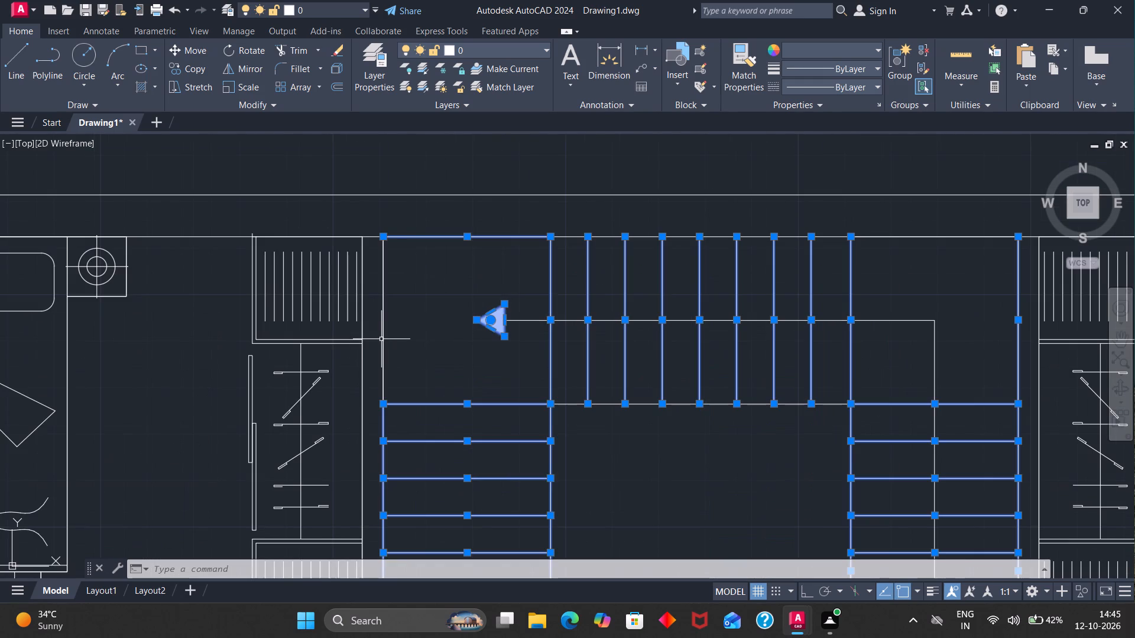
pyautogui.scroll(-2, 473, 341)
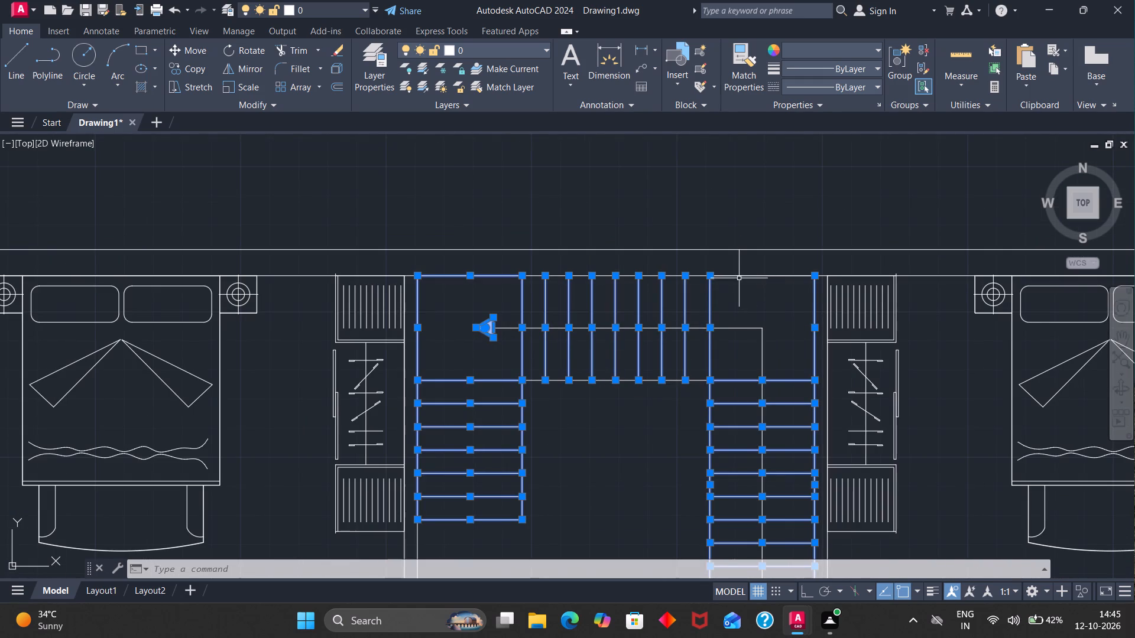
pyautogui.click(739, 275)
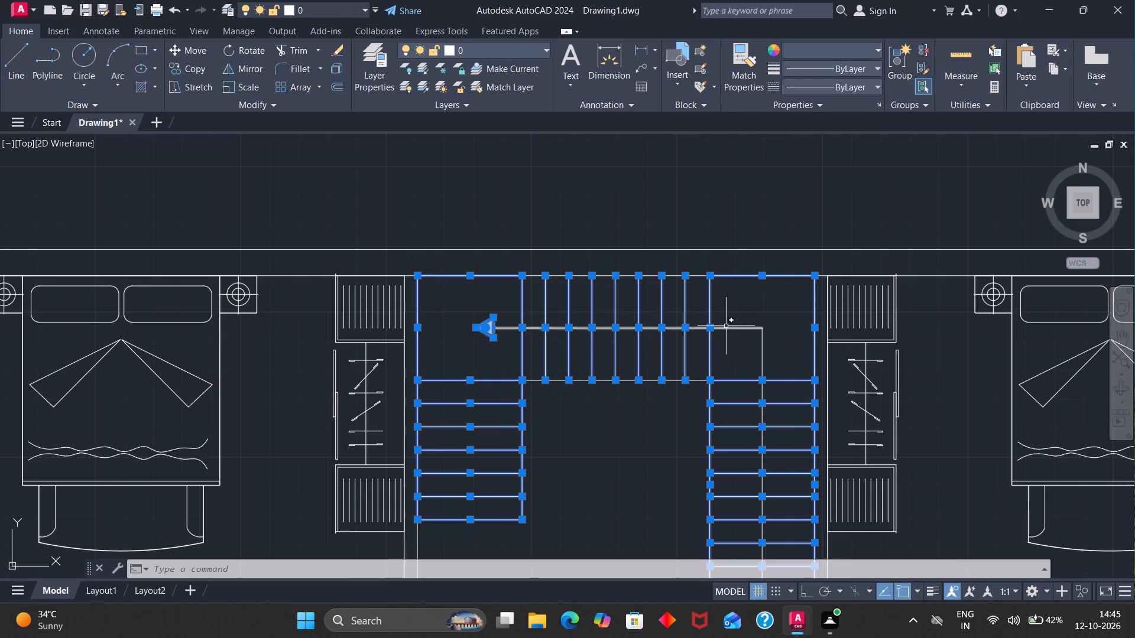
pyautogui.press('g')
pyautogui.press('Return')
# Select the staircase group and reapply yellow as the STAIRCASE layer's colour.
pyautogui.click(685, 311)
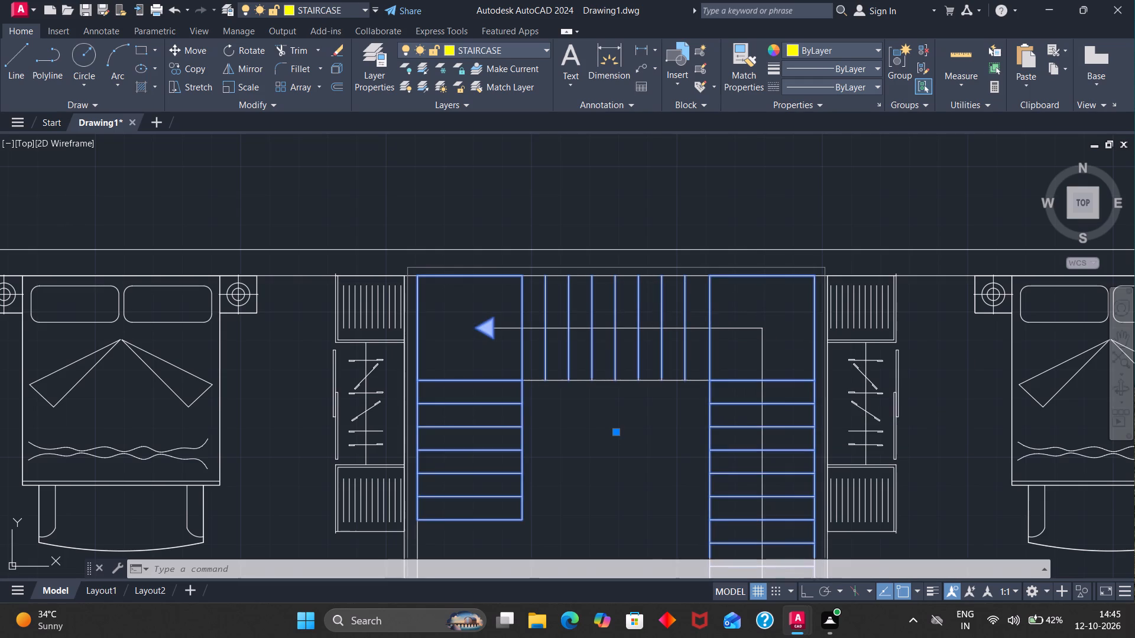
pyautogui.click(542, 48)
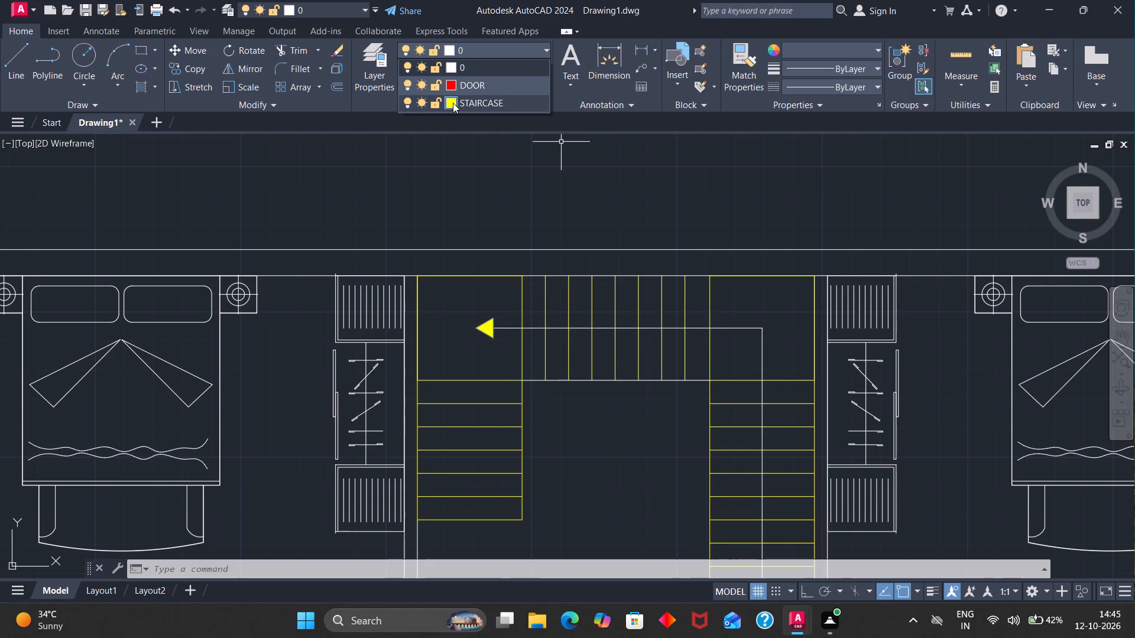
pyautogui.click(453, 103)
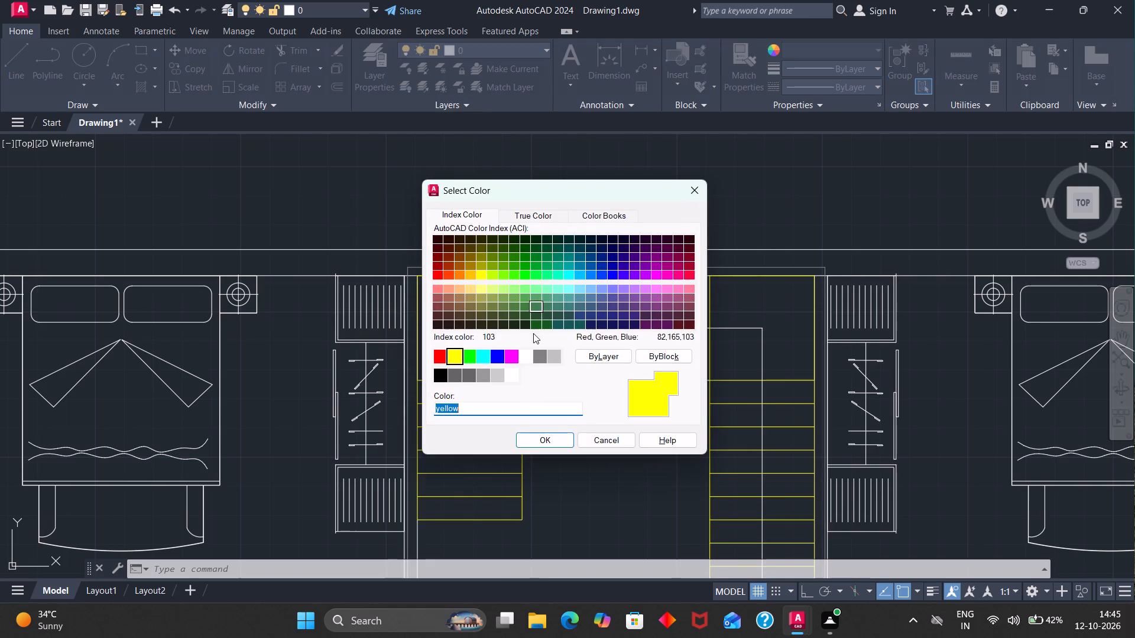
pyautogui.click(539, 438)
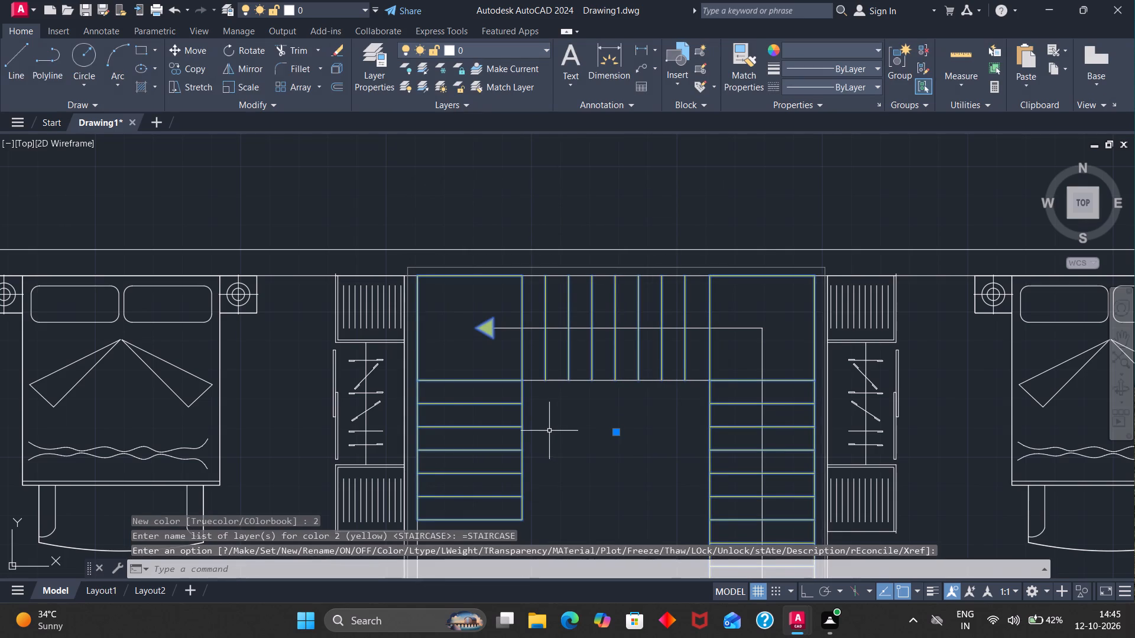
# Add both direction-line segments and the middle flight's inner edge to the selected staircase group and group everything together.
pyautogui.click(741, 327)
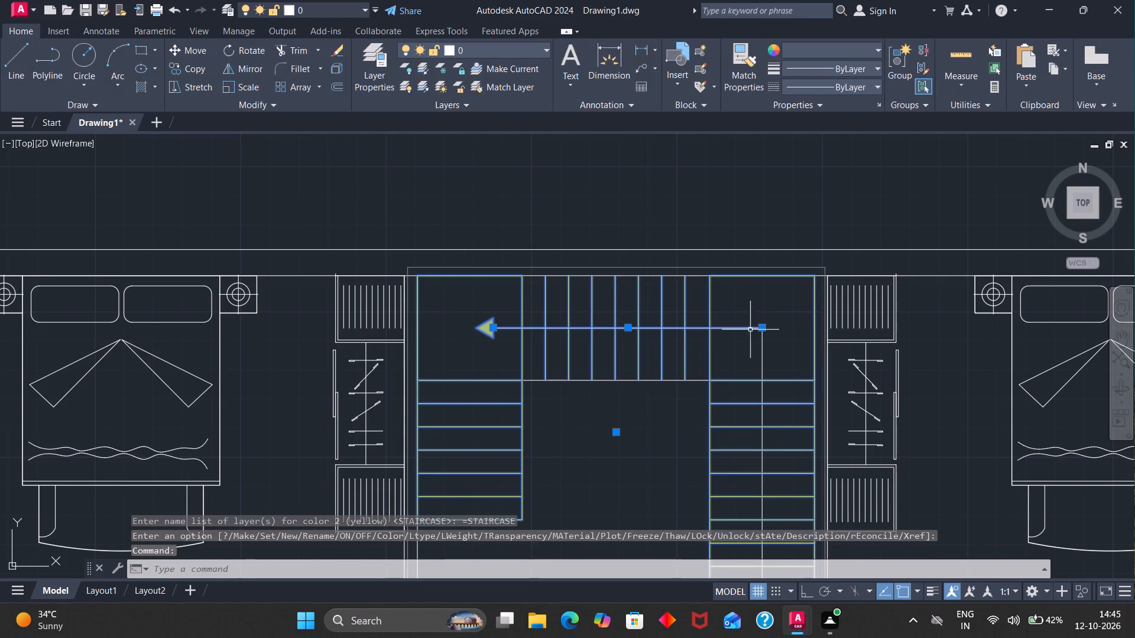
pyautogui.click(762, 353)
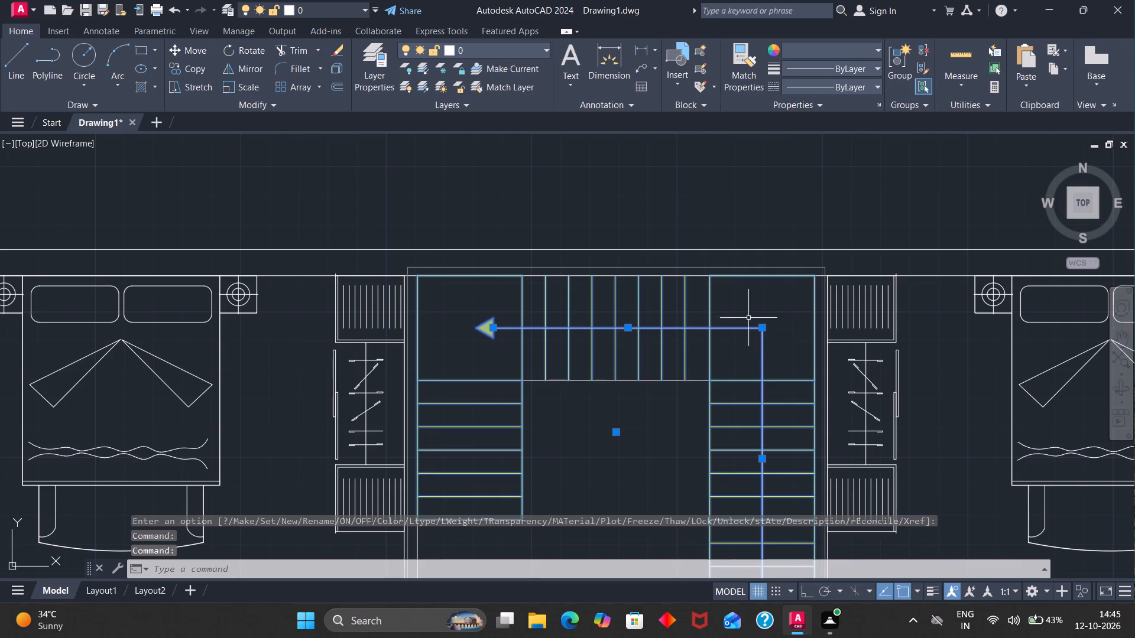
pyautogui.click(877, 47)
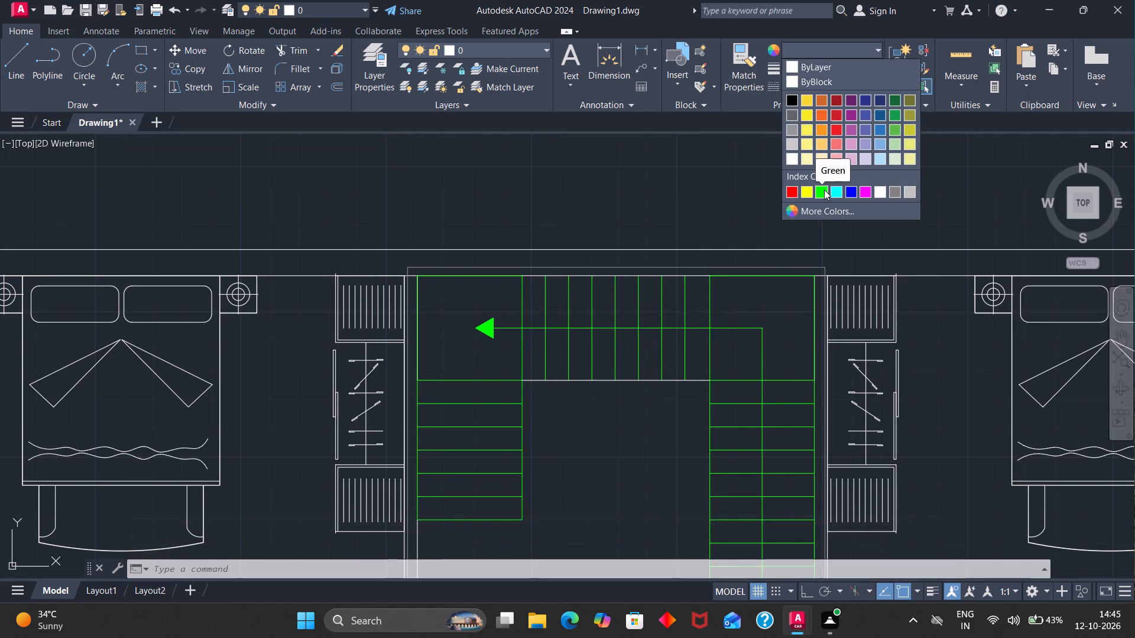
pyautogui.press('Escape')
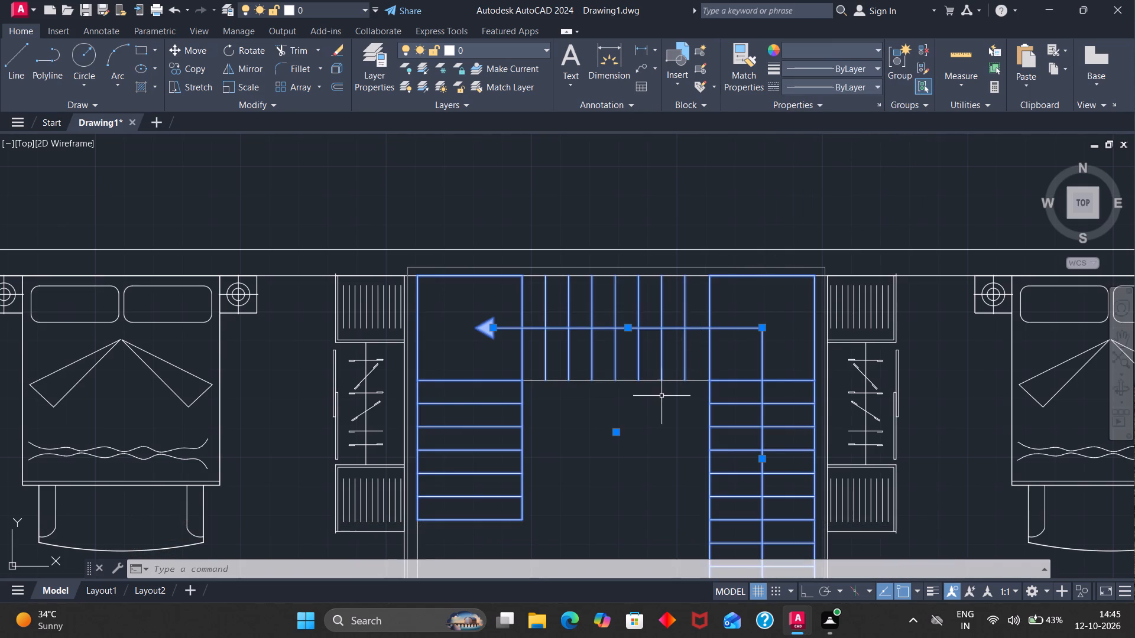
pyautogui.click(673, 382)
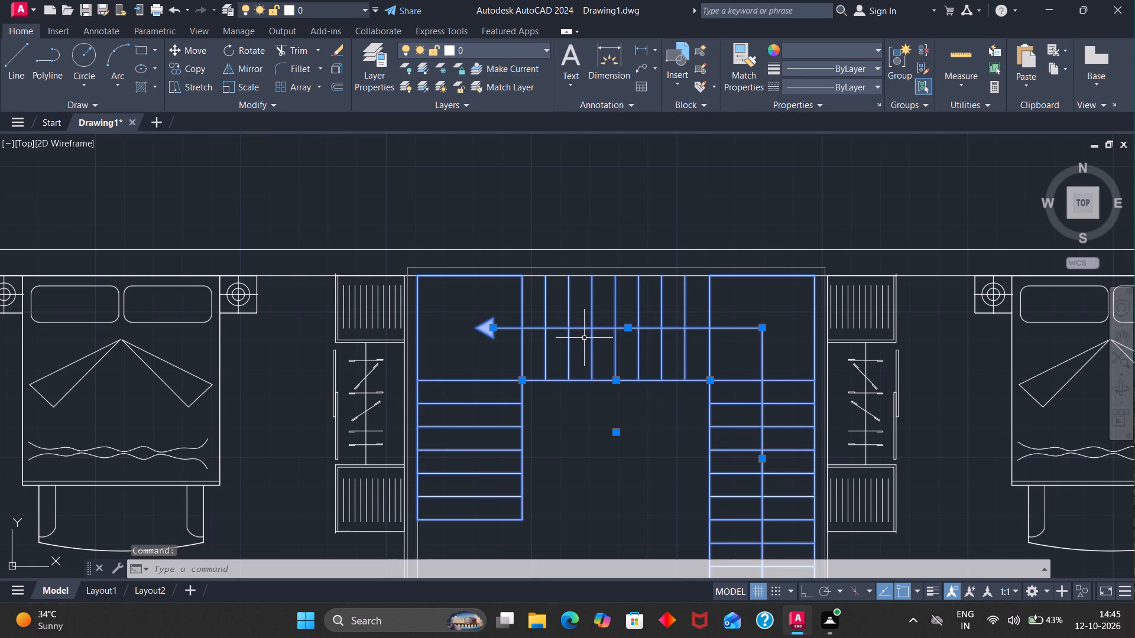
pyautogui.press('g')
pyautogui.press('Return')
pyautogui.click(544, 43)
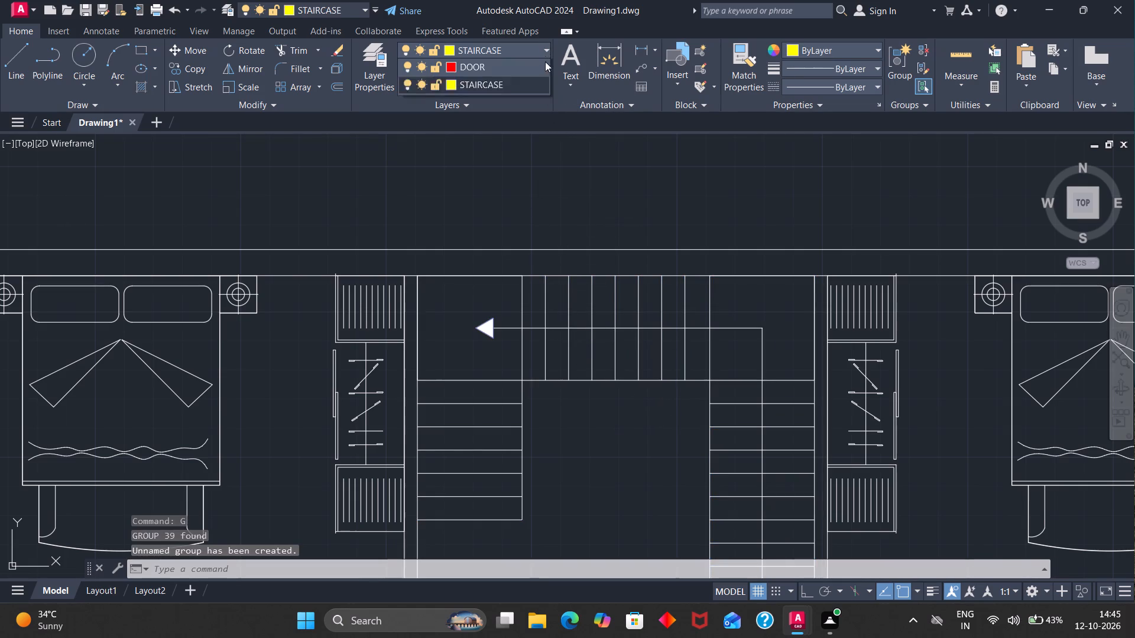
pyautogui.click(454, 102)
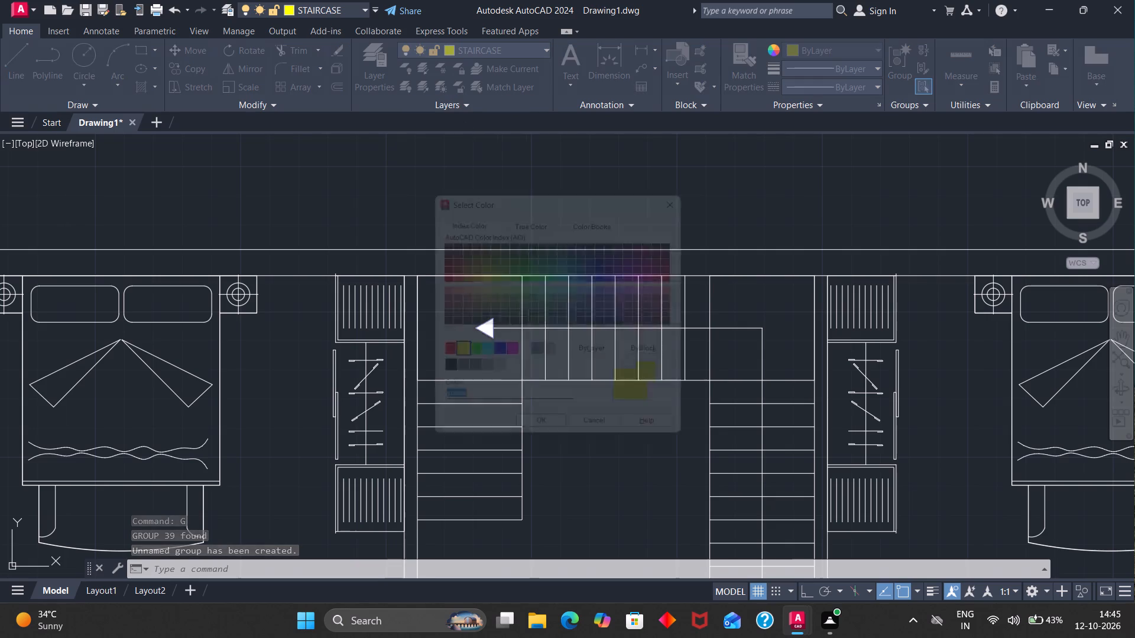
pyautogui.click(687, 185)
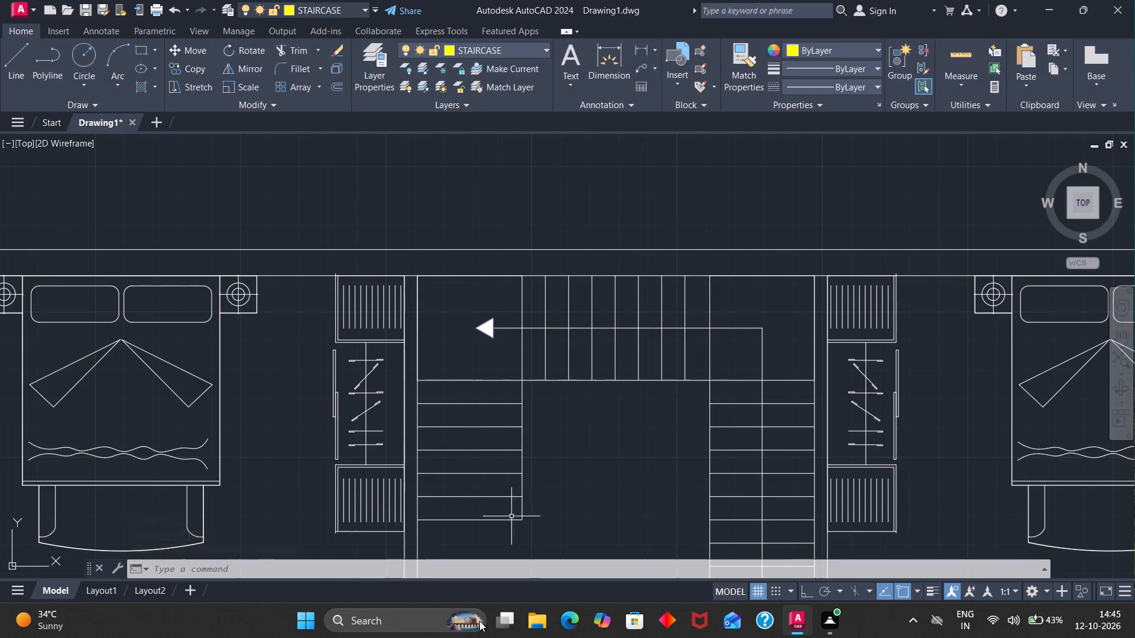
# Move the complete grouped staircase onto the STAIRCASE layer and clear the selection.
pyautogui.click(497, 521)
pyautogui.click(546, 44)
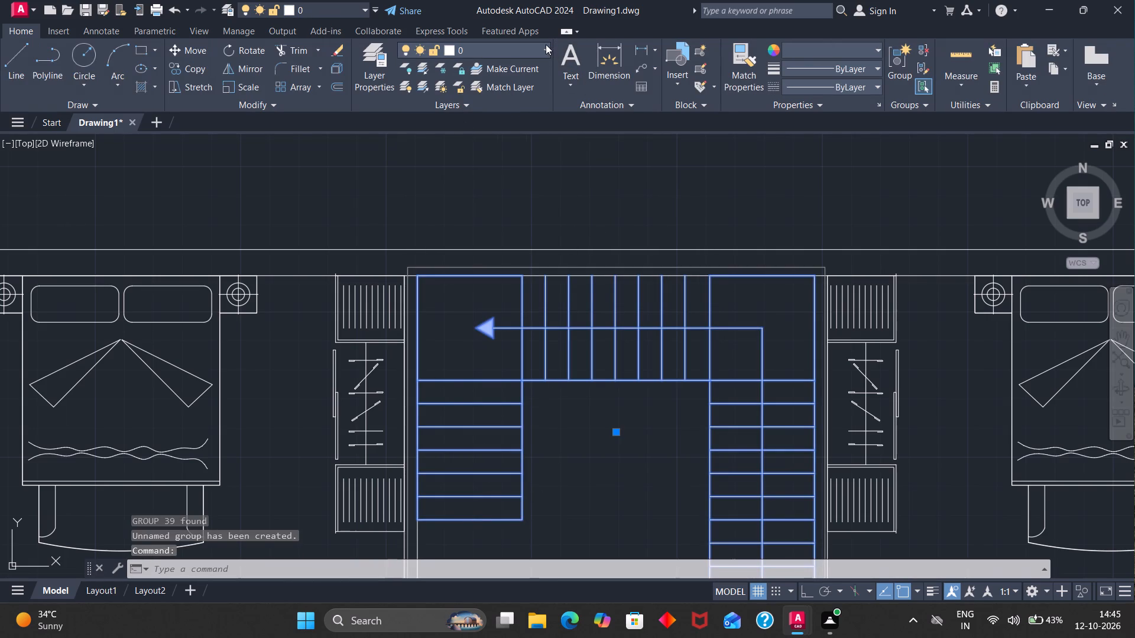
pyautogui.click(477, 102)
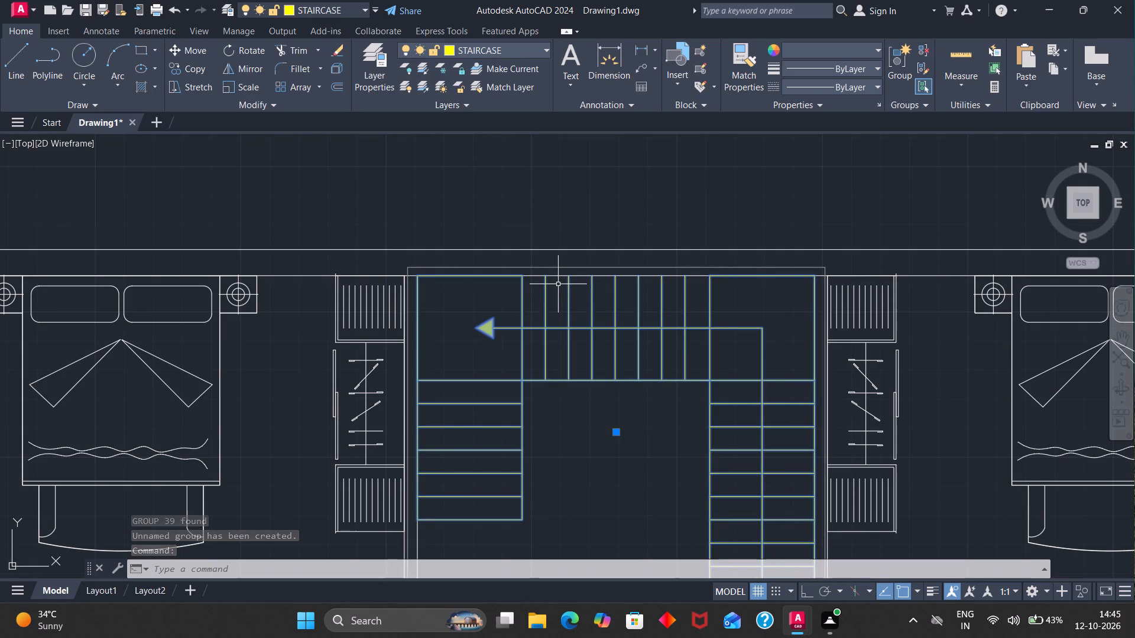
pyautogui.press('Escape')
# Create a new layer named TEXT in the layer manager.
pyautogui.scroll(-3, 559, 284)
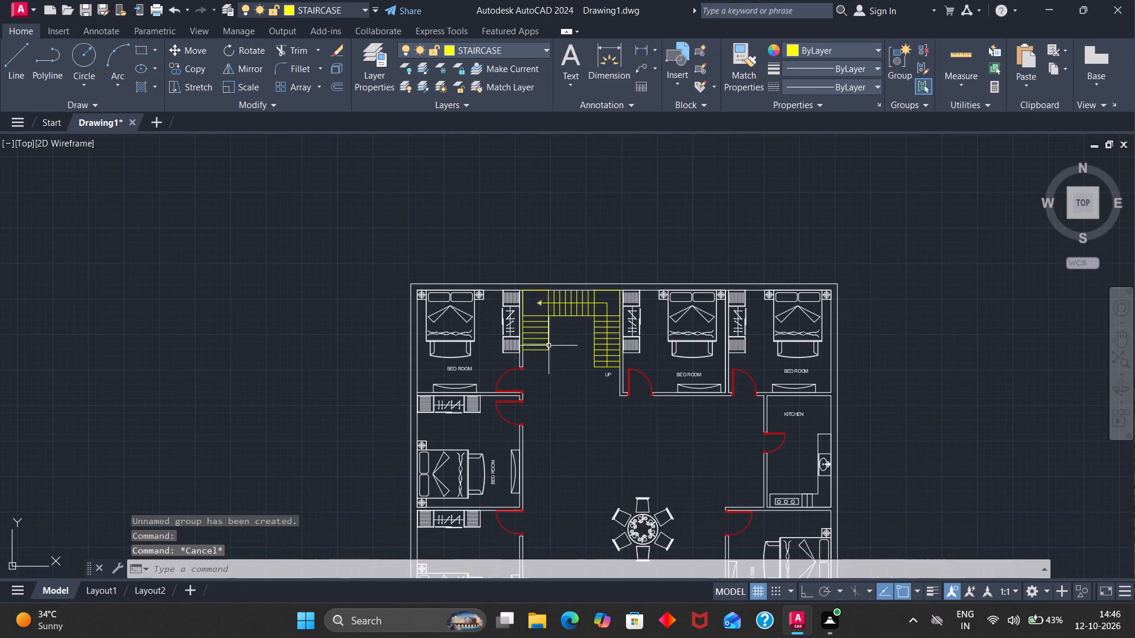
pyautogui.scroll(-2, 561, 399)
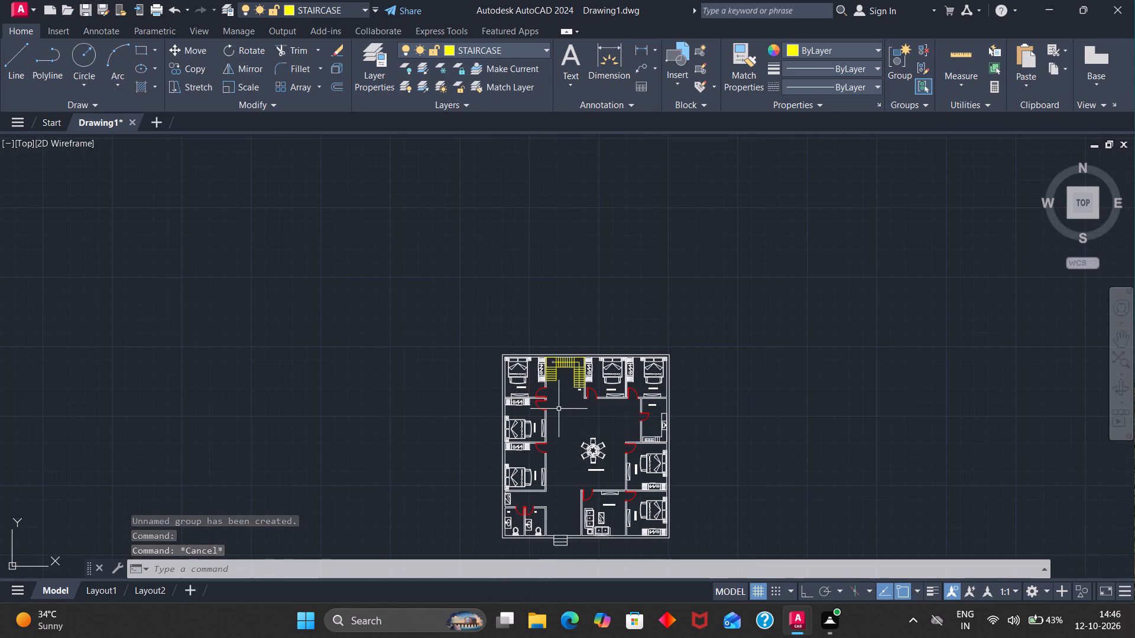
pyautogui.click(544, 47)
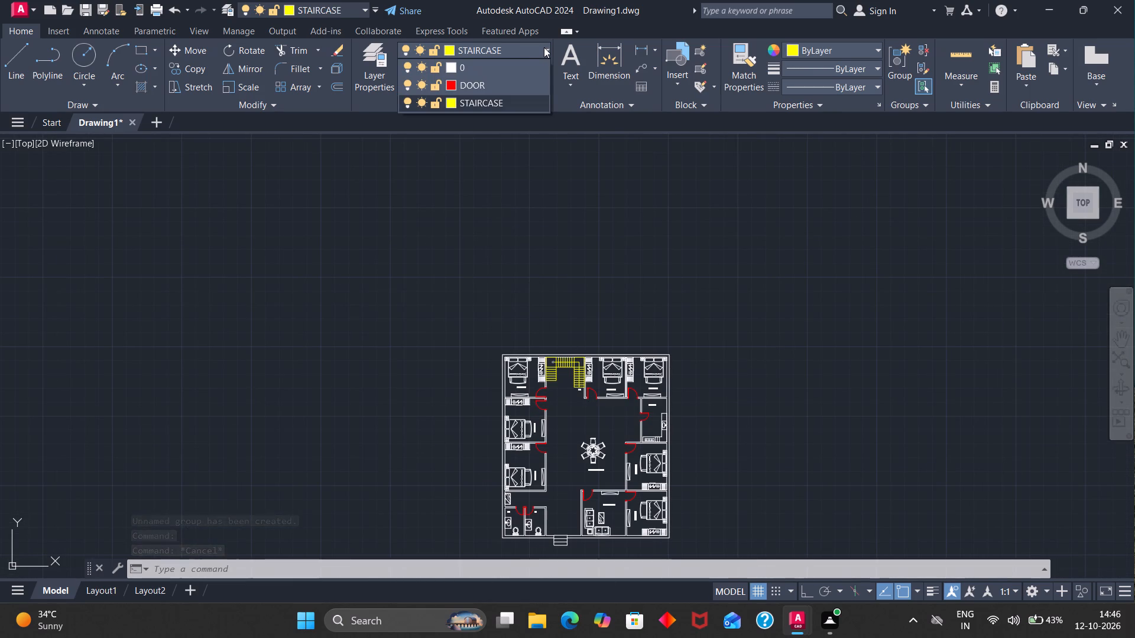
pyautogui.doubleClick(377, 76)
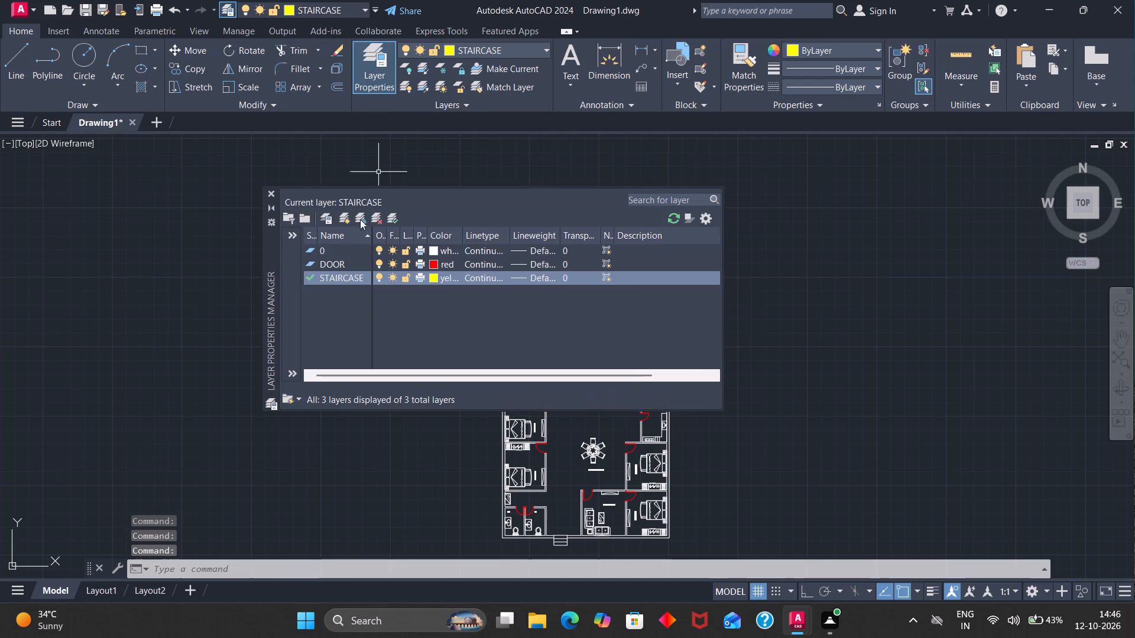
pyautogui.click(346, 217)
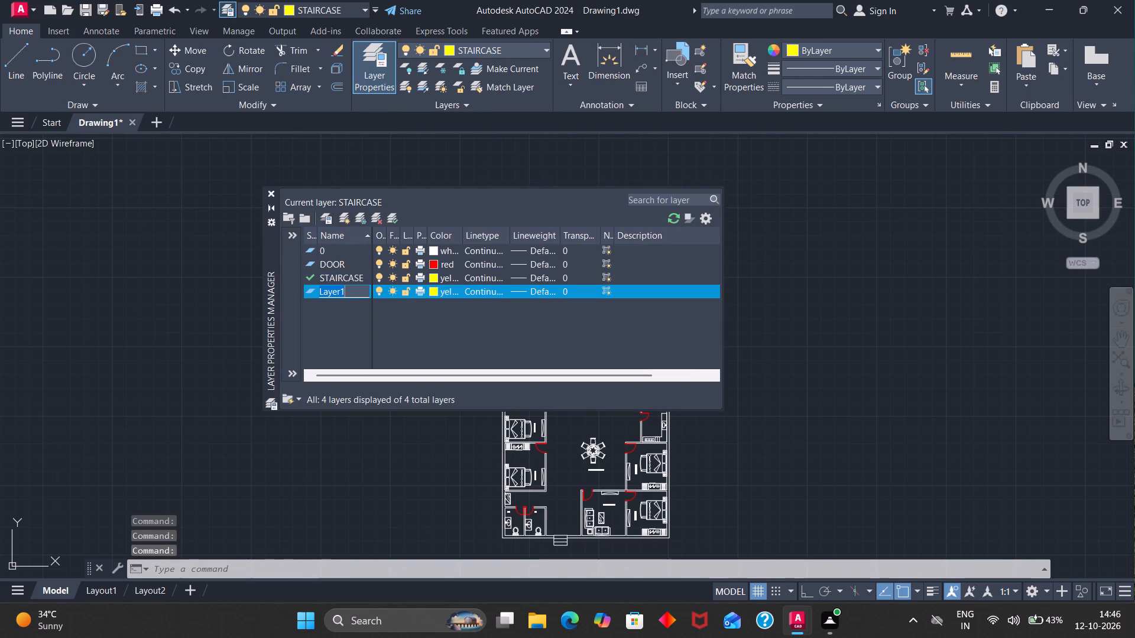
pyautogui.click(352, 289)
pyautogui.press('BackSpace')
pyautogui.press('BackSpace')
pyautogui.press('BackSpace')
pyautogui.press('BackSpace')
pyautogui.press('BackSpace')
pyautogui.press('BackSpace')
pyautogui.press('BackSpace')
pyautogui.press('BackSpace')
pyautogui.press('BackSpace')
pyautogui.press('BackSpace')
pyautogui.press('BackSpace')
pyautogui.write('TEXT')
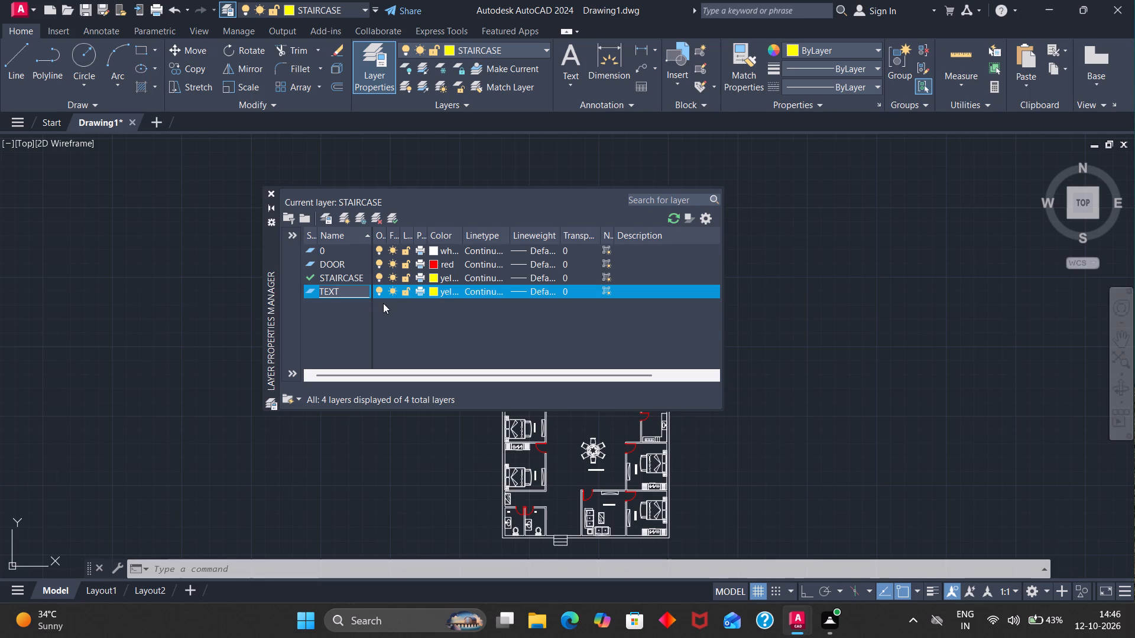
# Set the TEXT layer's colour to cyan and close the layer manager.
pyautogui.click(434, 288)
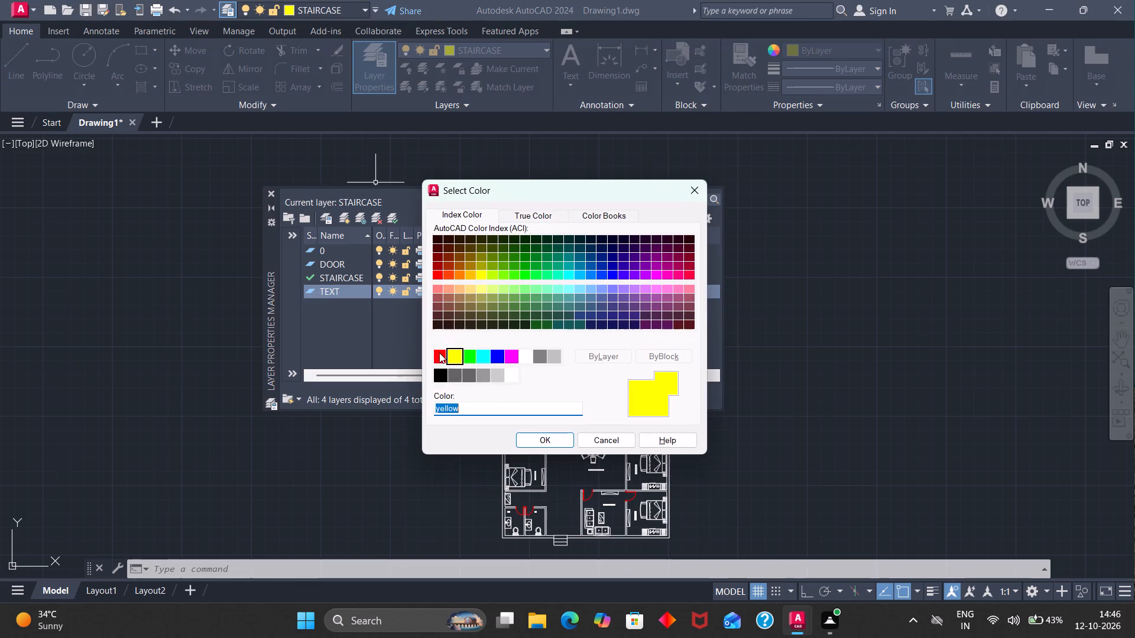
pyautogui.click(479, 360)
pyautogui.click(532, 442)
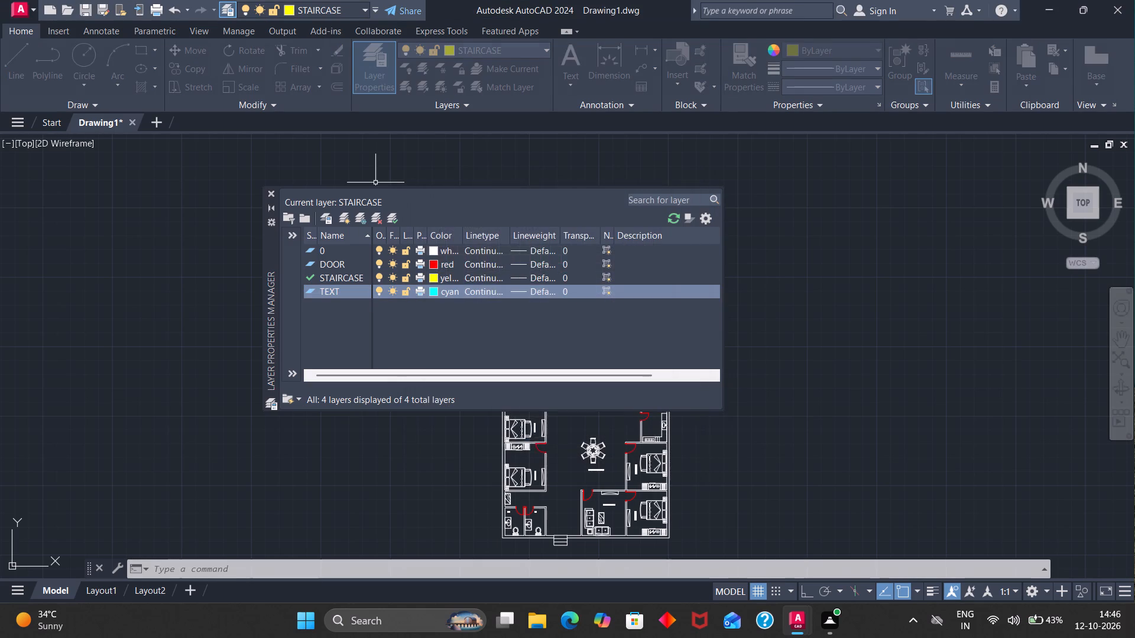
pyautogui.click(268, 189)
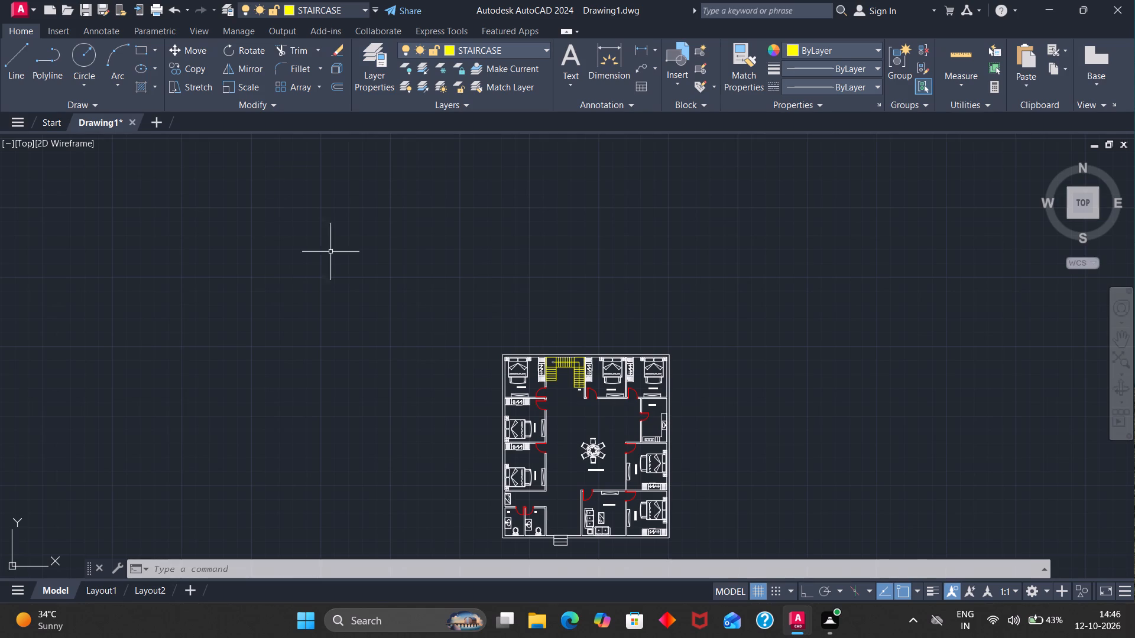
# Select all room labels and the staircase's UP label, reapply cyan as the TEXT layer's colour, and clear the selection.
pyautogui.scroll(-1, 556, 467)
pyautogui.scroll(2, 557, 487)
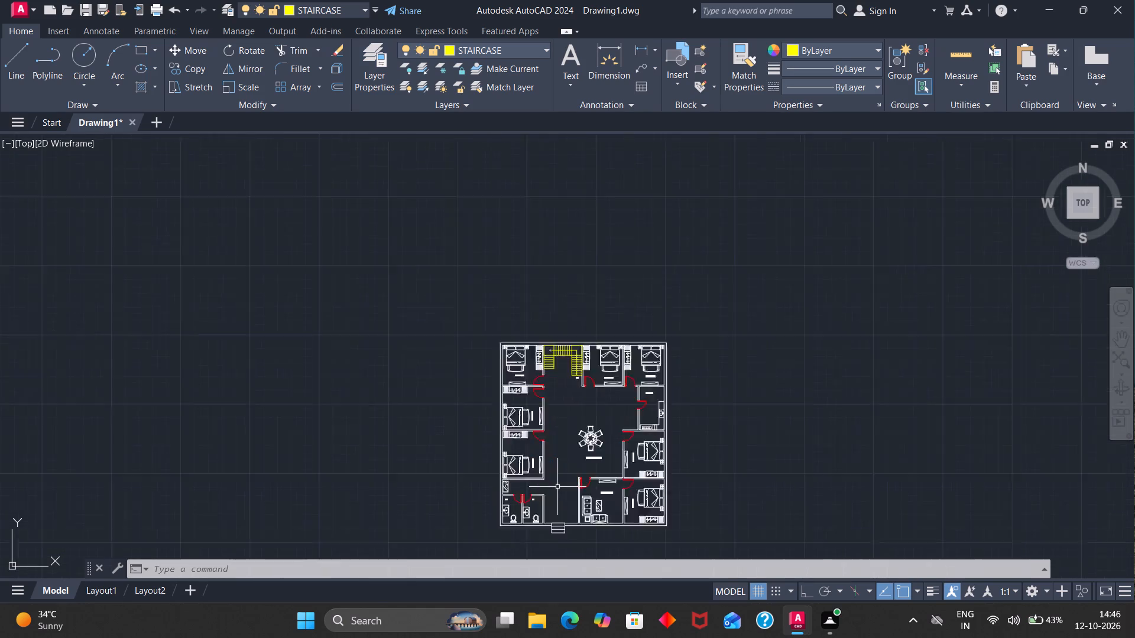
pyautogui.scroll(1, 557, 487)
pyautogui.scroll(-2, 547, 481)
pyautogui.scroll(2, 545, 532)
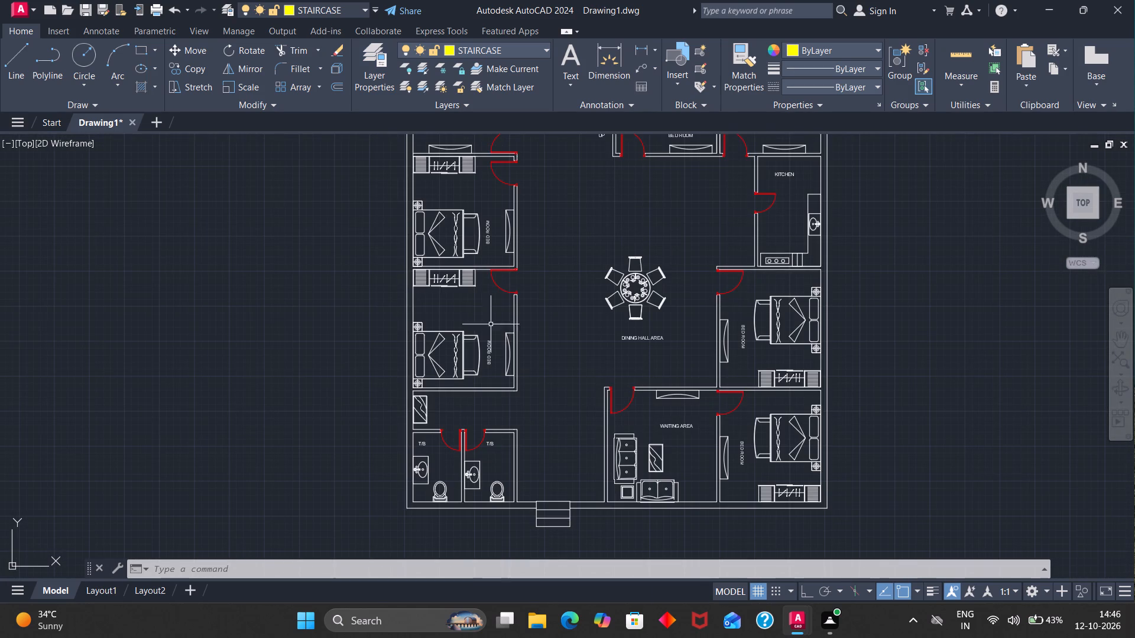
pyautogui.scroll(-1, 472, 222)
pyautogui.scroll(1, 469, 154)
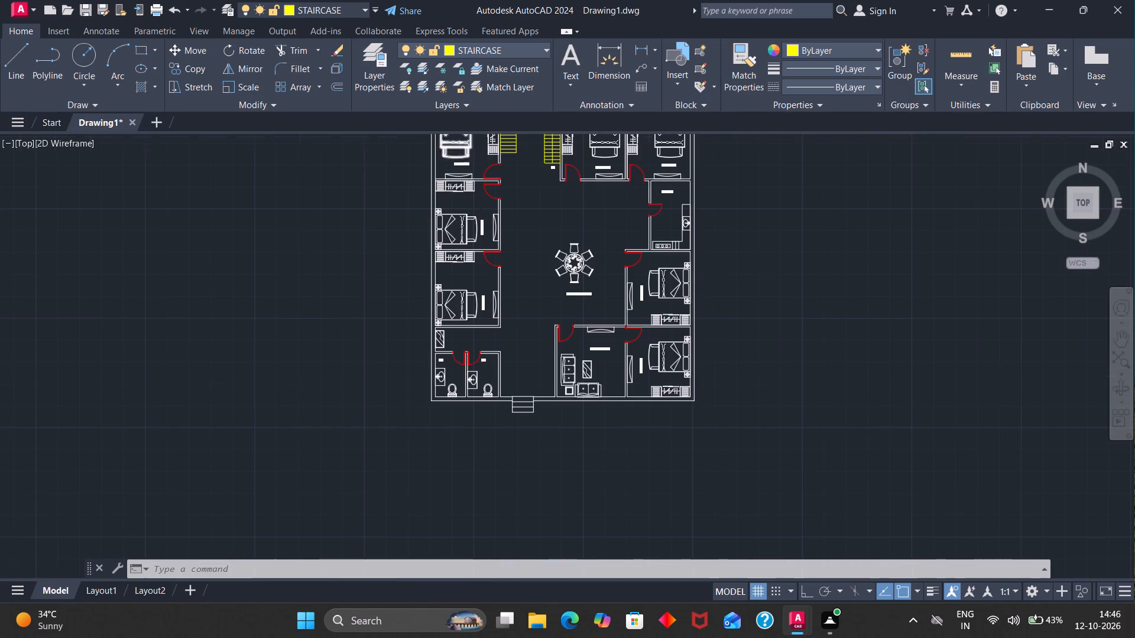
pyautogui.scroll(1, 469, 154)
pyautogui.click(453, 178)
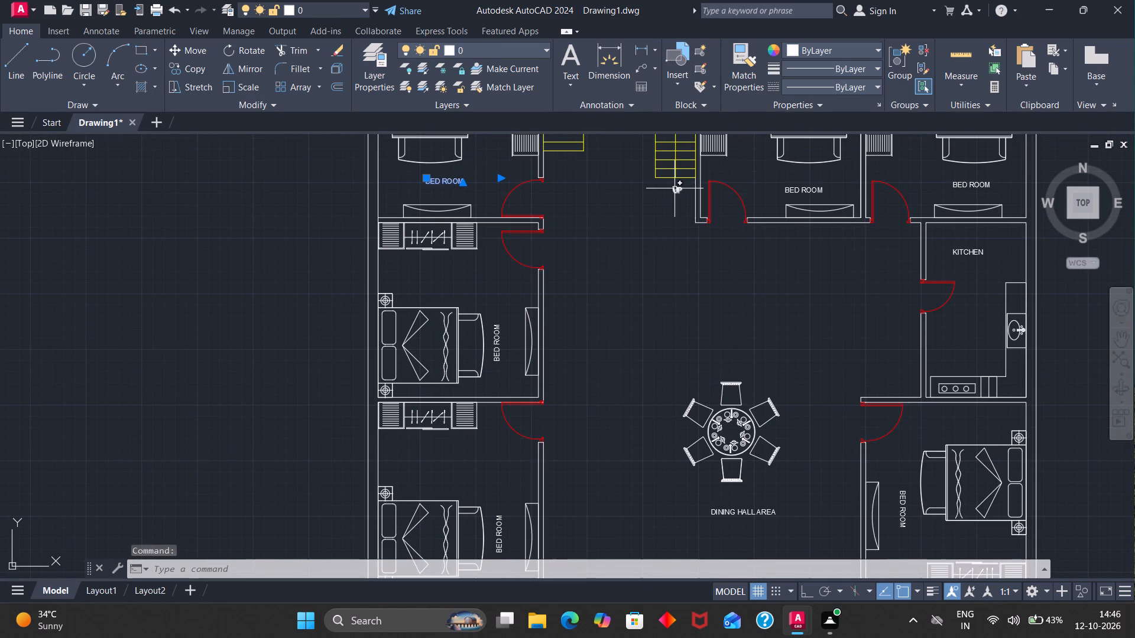
pyautogui.click(674, 188)
pyautogui.click(799, 188)
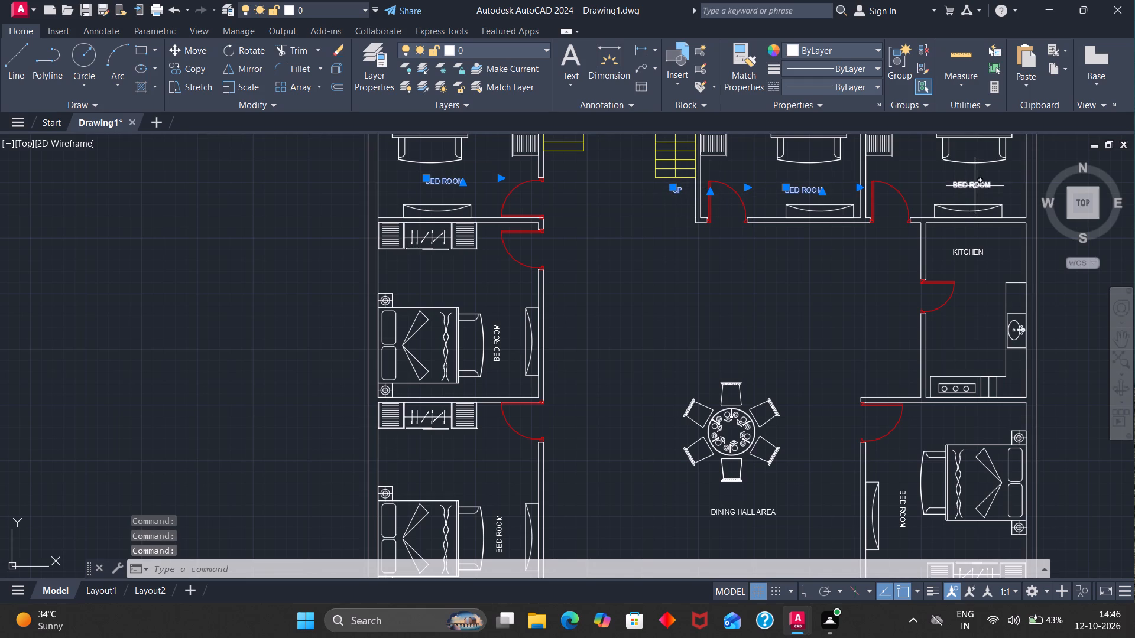
pyautogui.click(974, 185)
pyautogui.click(972, 250)
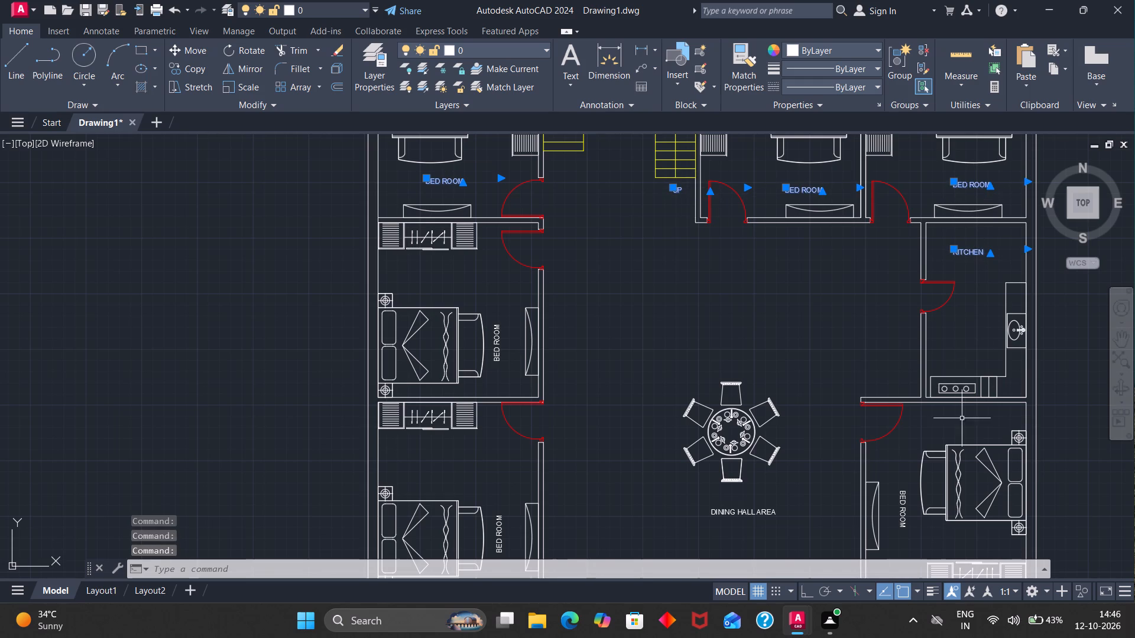
pyautogui.scroll(-1, 956, 428)
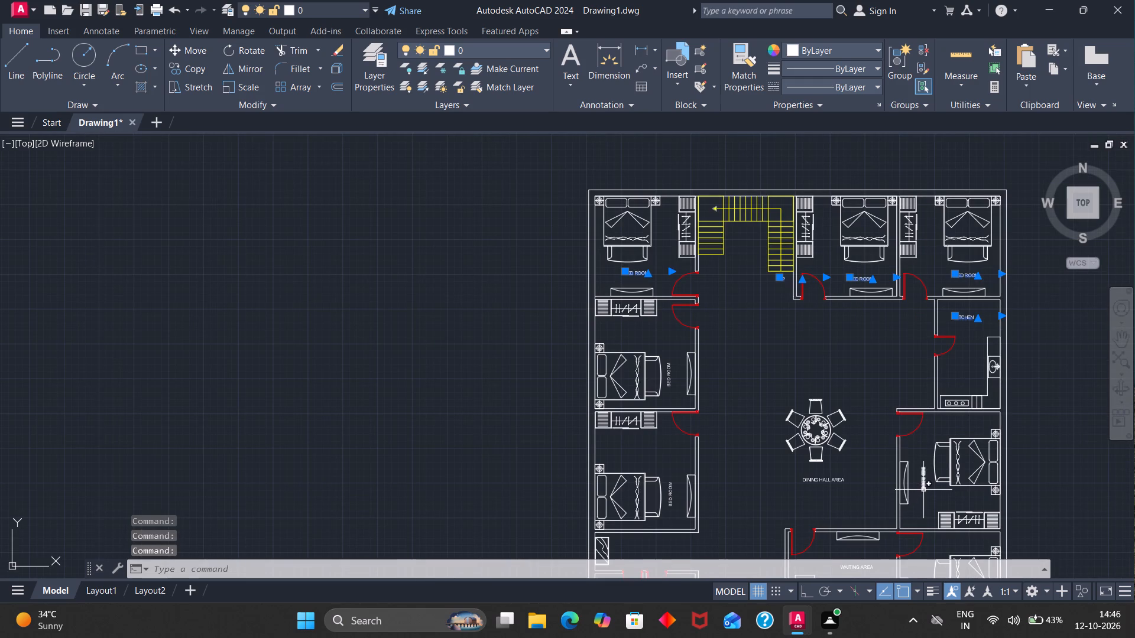
pyautogui.click(923, 490)
pyautogui.click(667, 379)
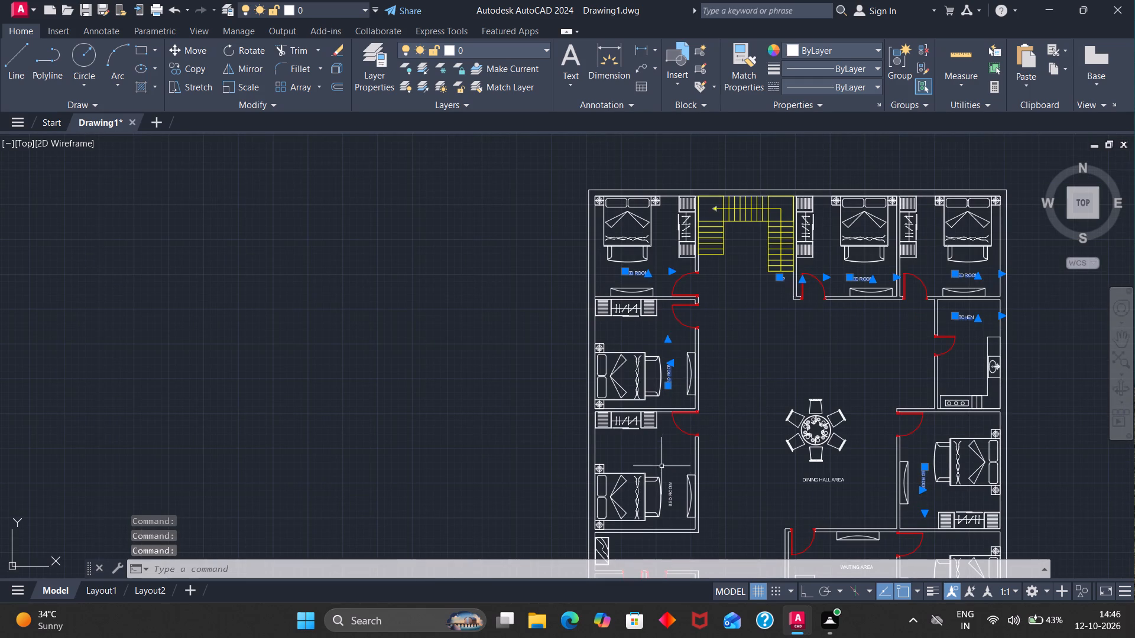
pyautogui.click(672, 490)
pyautogui.scroll(-1, 698, 476)
pyautogui.click(771, 477)
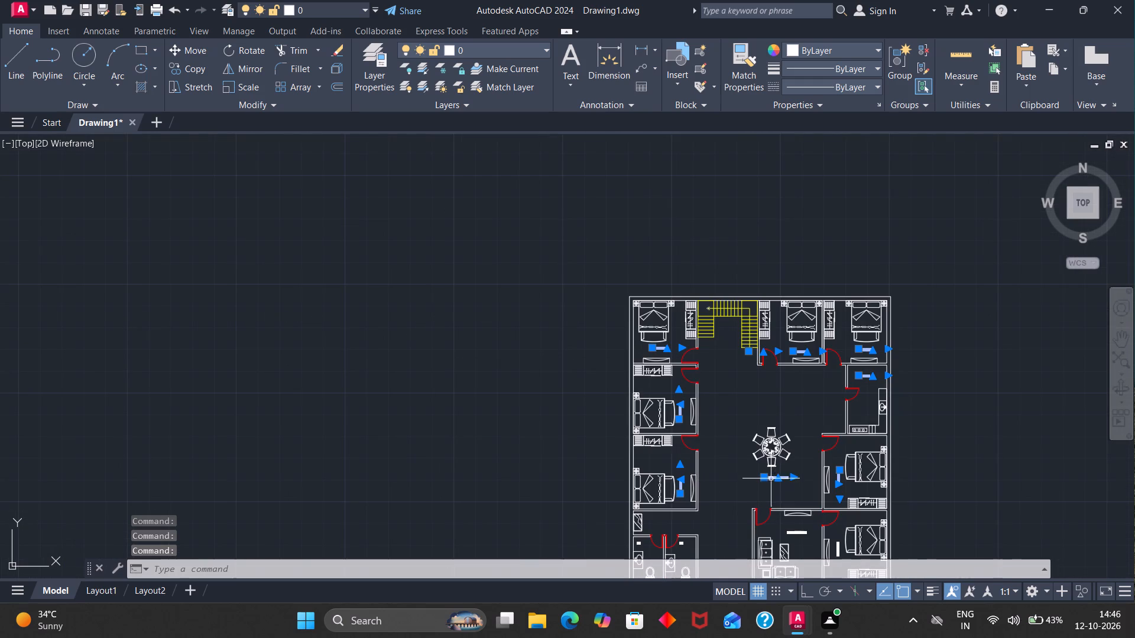
pyautogui.click(793, 533)
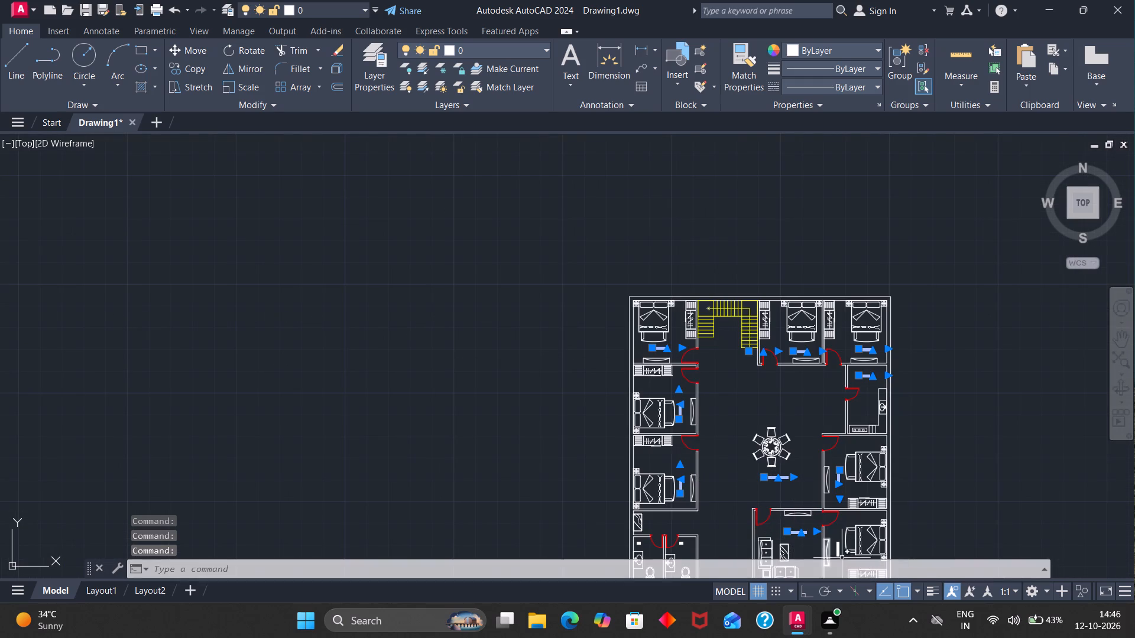
pyautogui.click(840, 551)
pyautogui.scroll(-1, 811, 547)
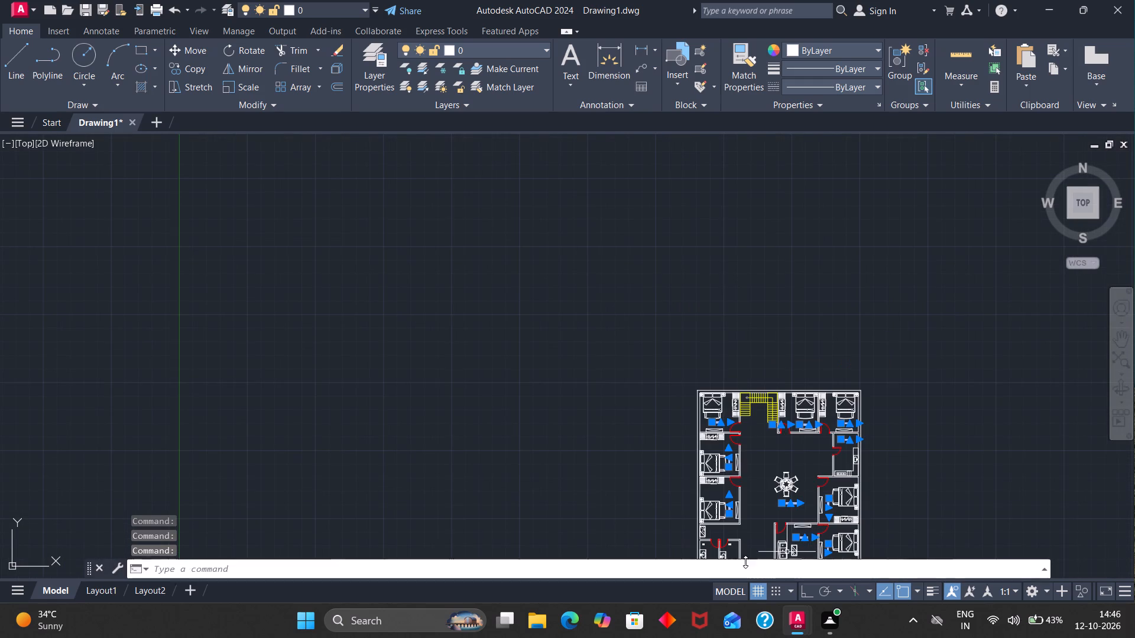
pyautogui.scroll(3, 724, 548)
pyautogui.click(735, 536)
pyautogui.click(741, 536)
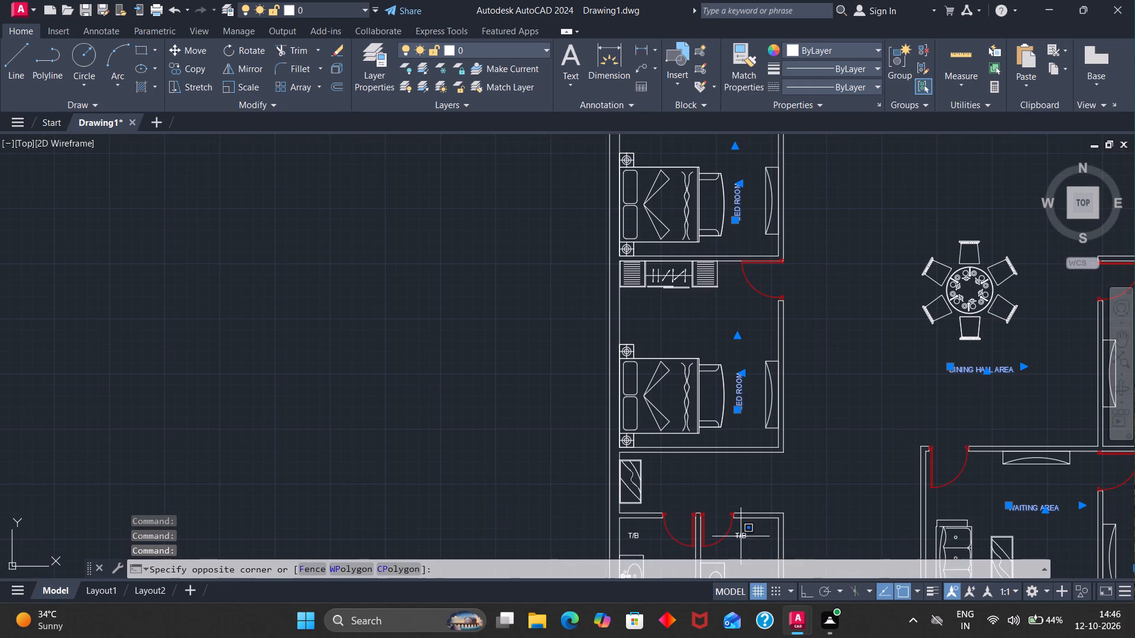
pyautogui.click(743, 536)
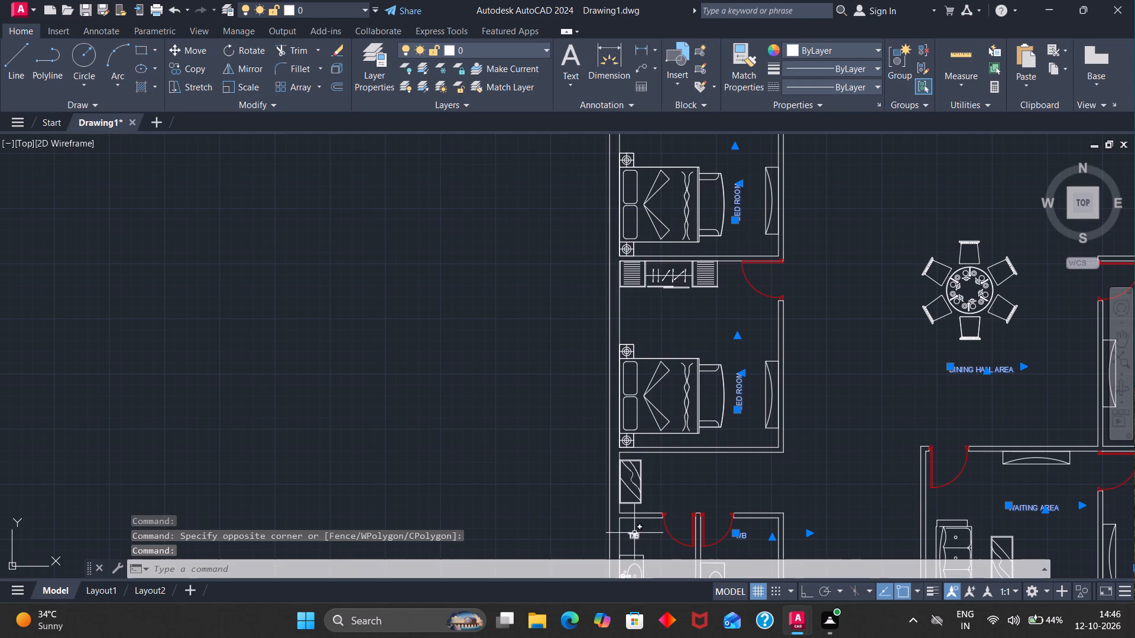
pyautogui.click(634, 533)
pyautogui.scroll(-2, 729, 415)
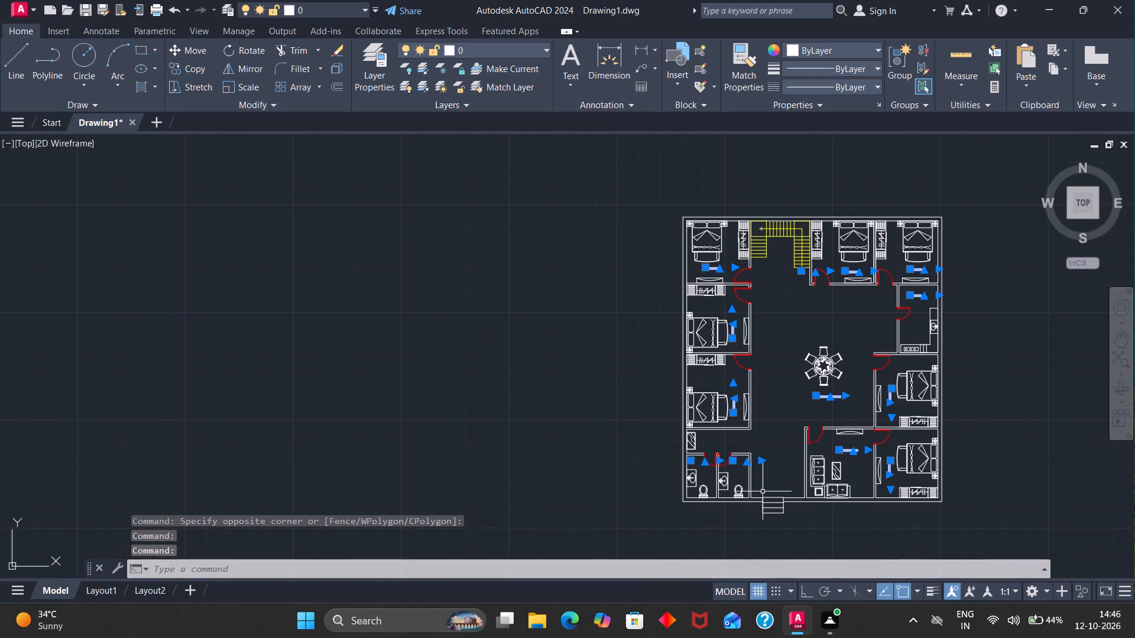
pyautogui.scroll(1, 905, 468)
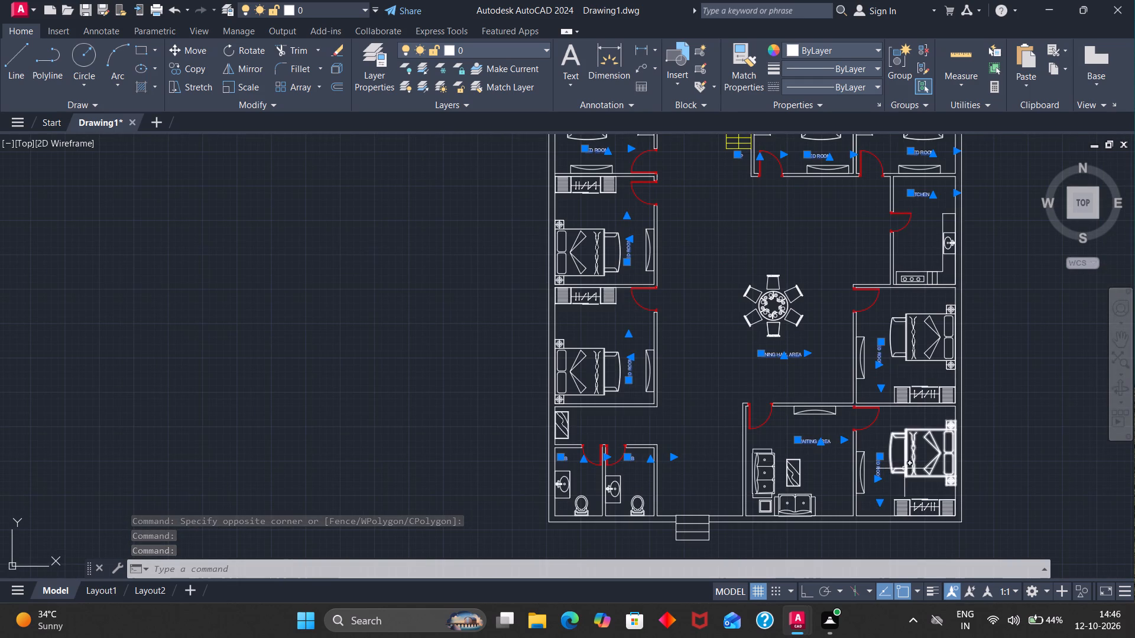
pyautogui.click(544, 47)
pyautogui.click(452, 121)
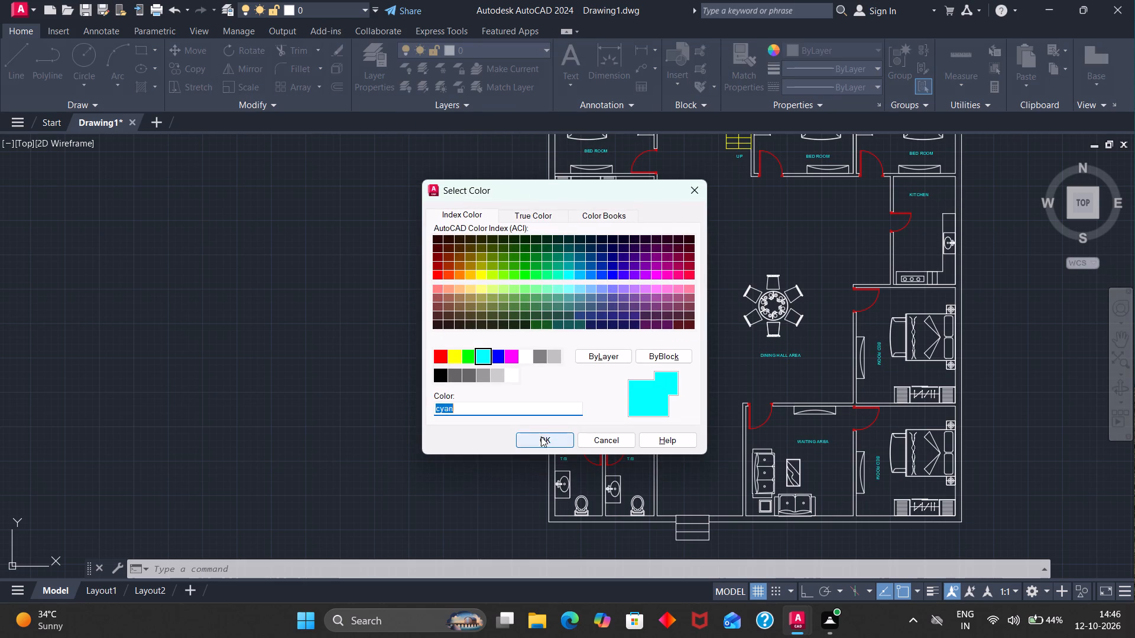
pyautogui.click(541, 437)
pyautogui.press('Escape')
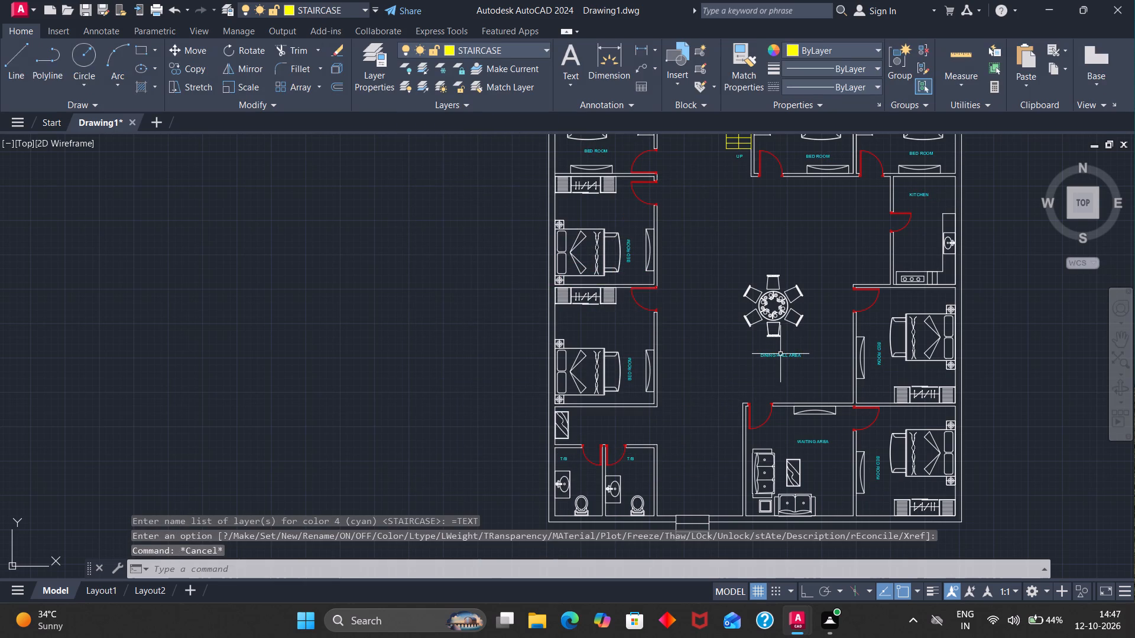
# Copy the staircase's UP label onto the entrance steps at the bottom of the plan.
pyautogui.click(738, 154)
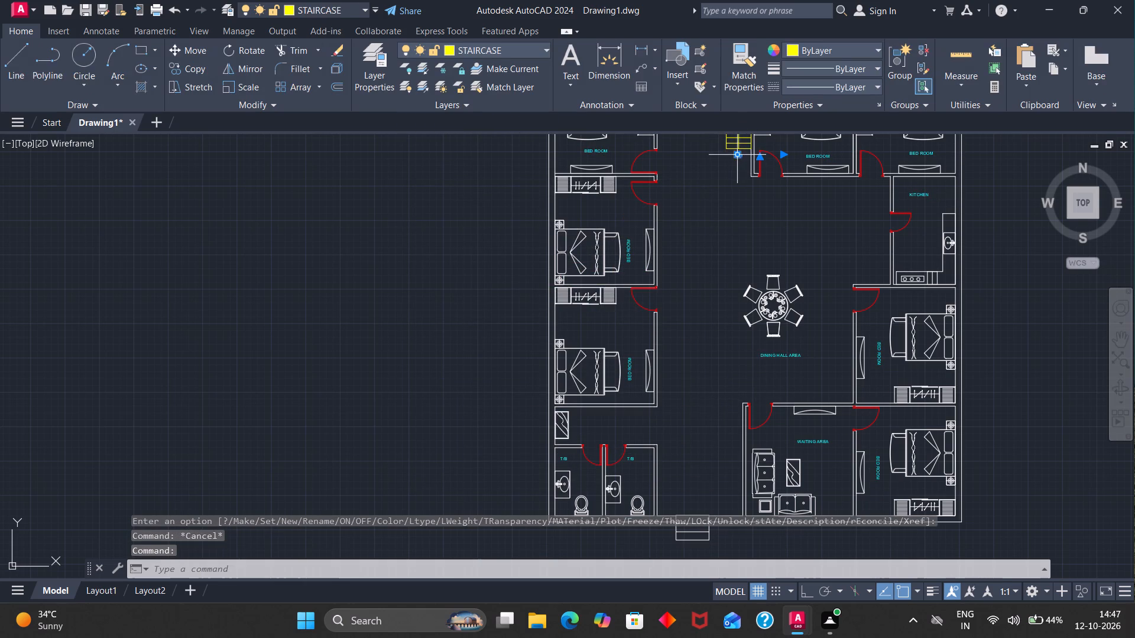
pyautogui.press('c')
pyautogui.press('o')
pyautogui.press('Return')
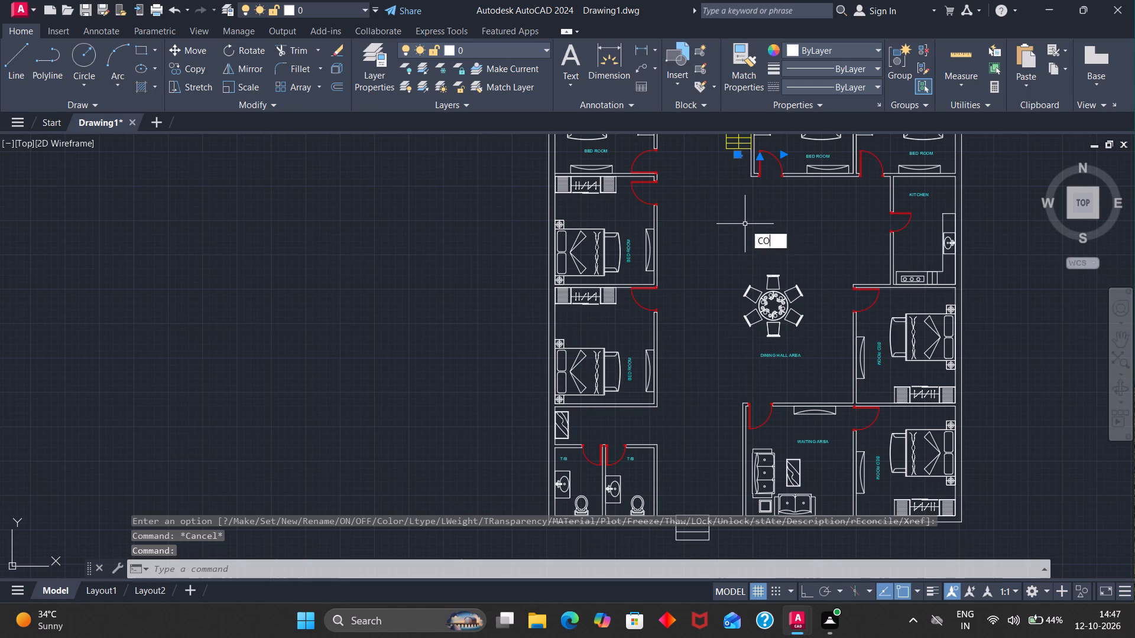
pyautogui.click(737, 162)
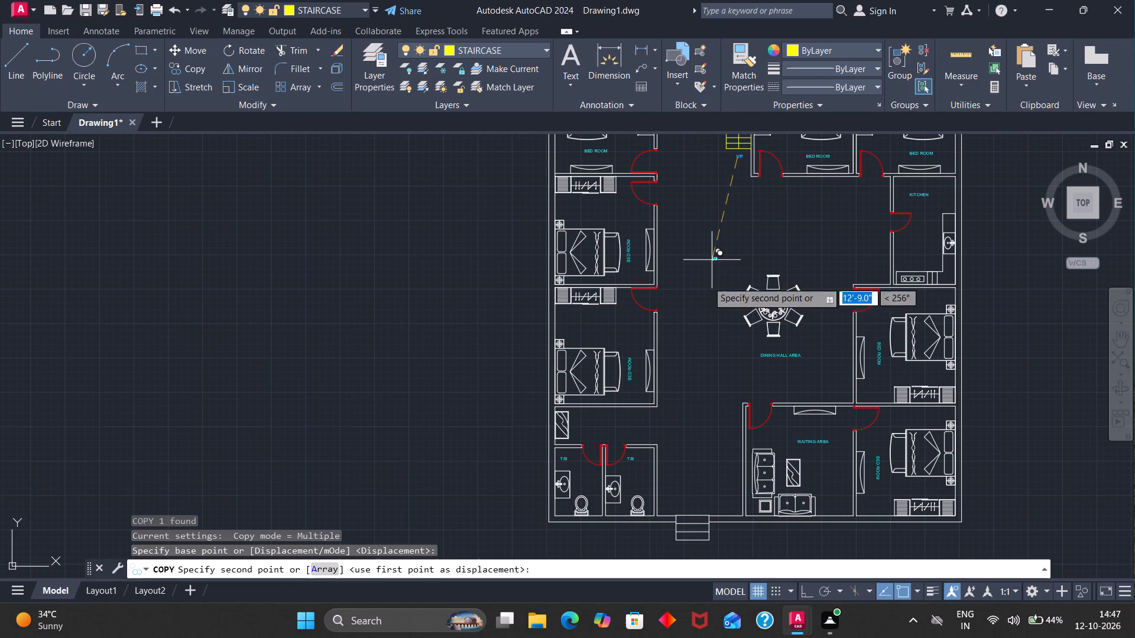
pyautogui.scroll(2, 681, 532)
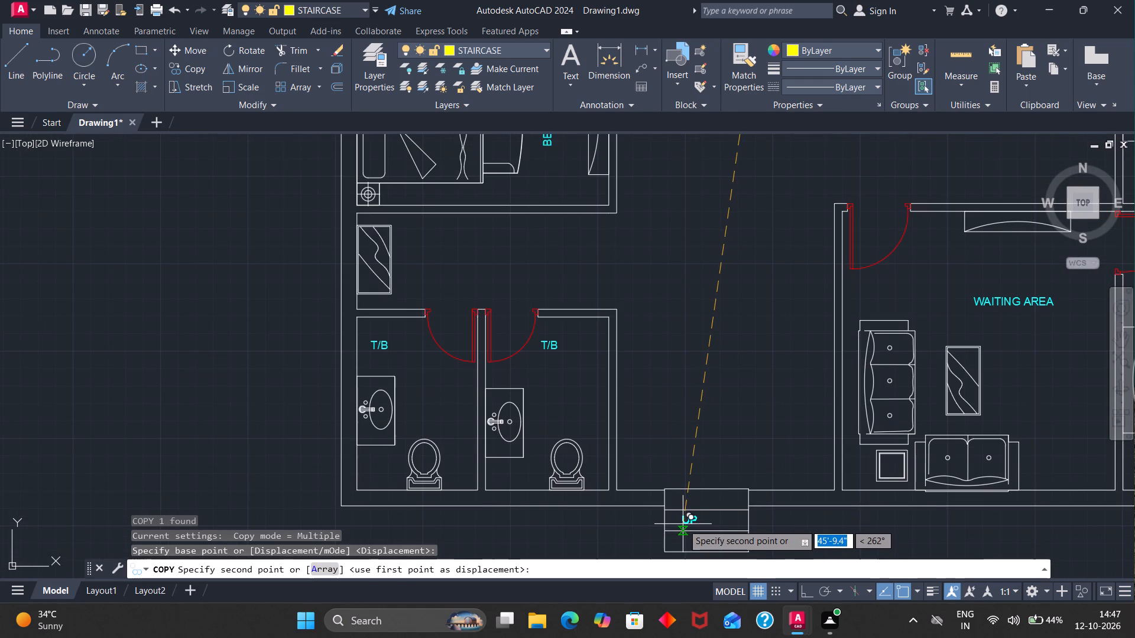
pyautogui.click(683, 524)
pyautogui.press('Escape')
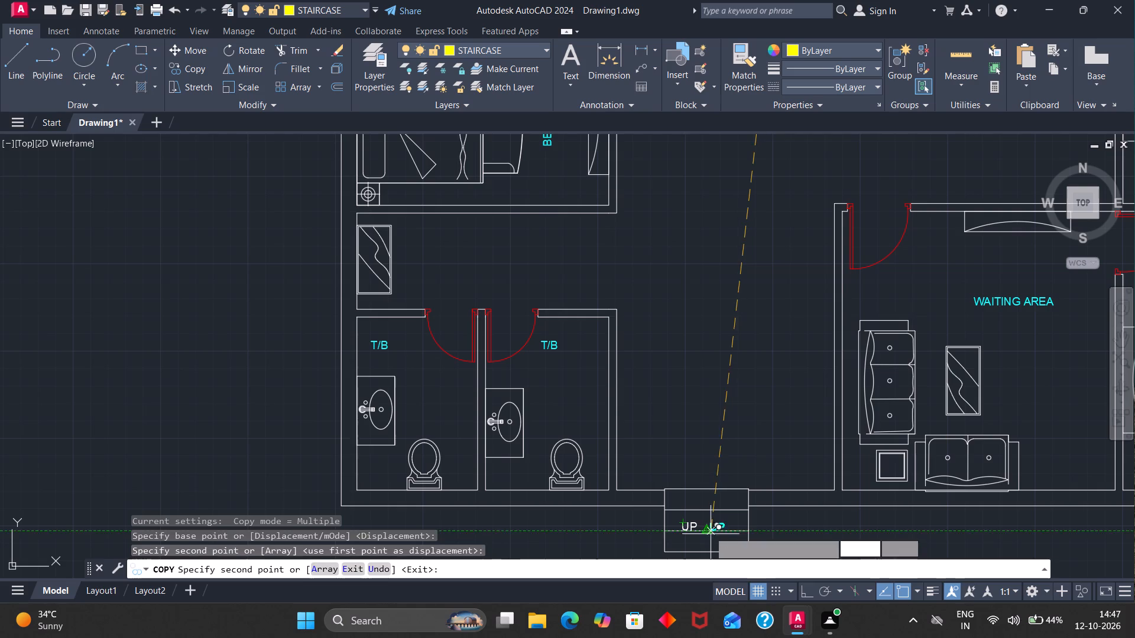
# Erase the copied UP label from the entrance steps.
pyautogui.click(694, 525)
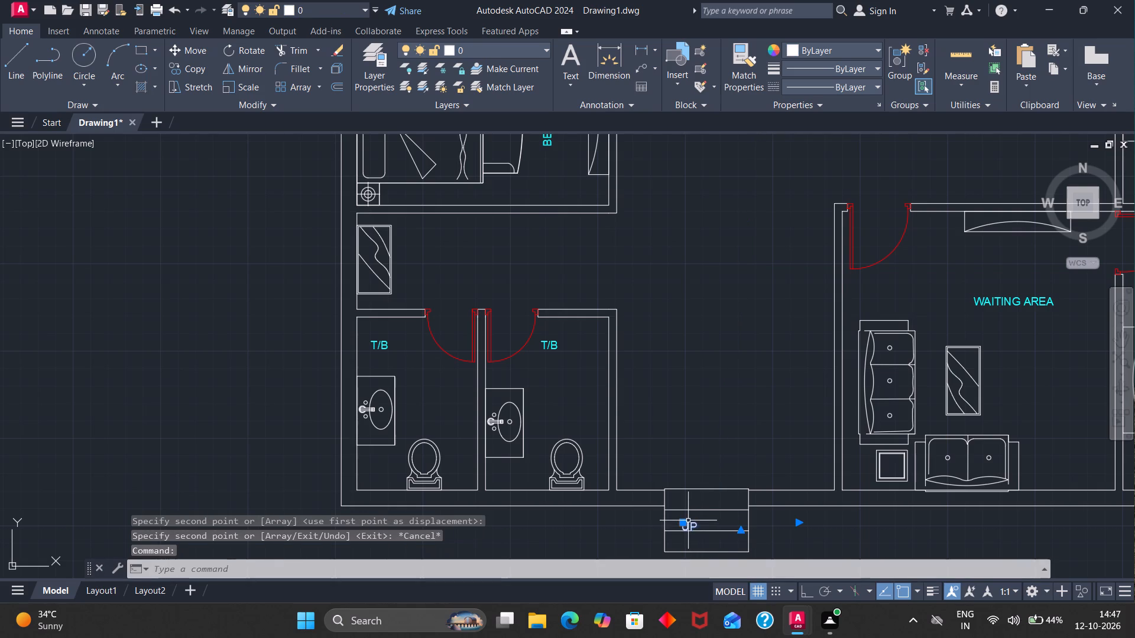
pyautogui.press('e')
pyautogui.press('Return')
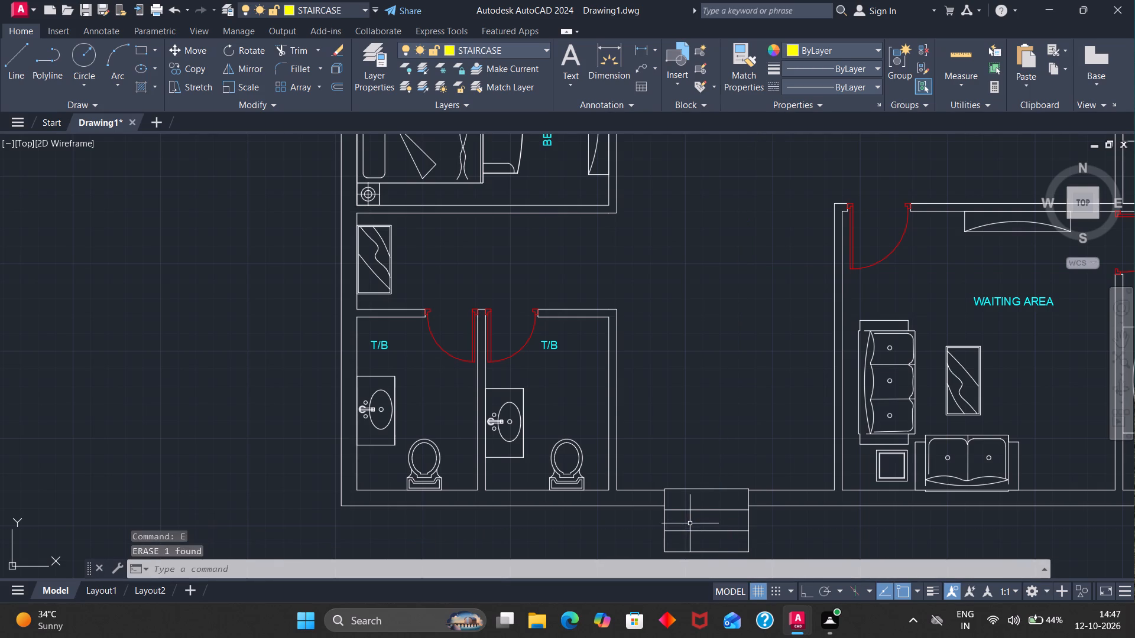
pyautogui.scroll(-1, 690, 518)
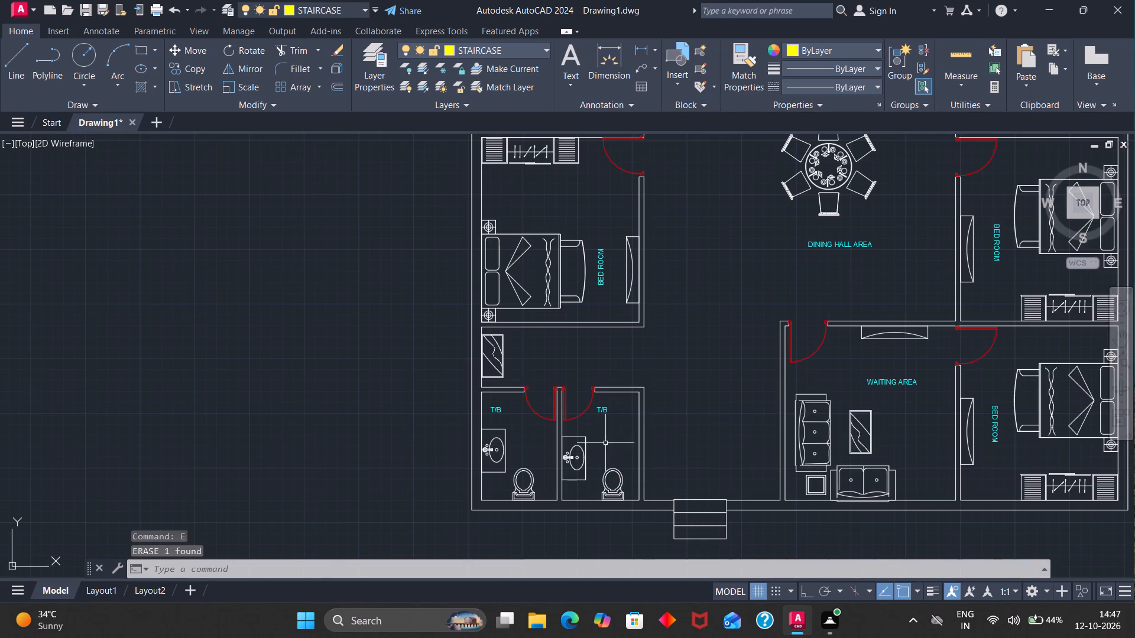
# Copy the T/B label of the toilet nearest the entrance onto the entrance steps.
pyautogui.click(601, 411)
pyautogui.write('CO')
pyautogui.press('Return')
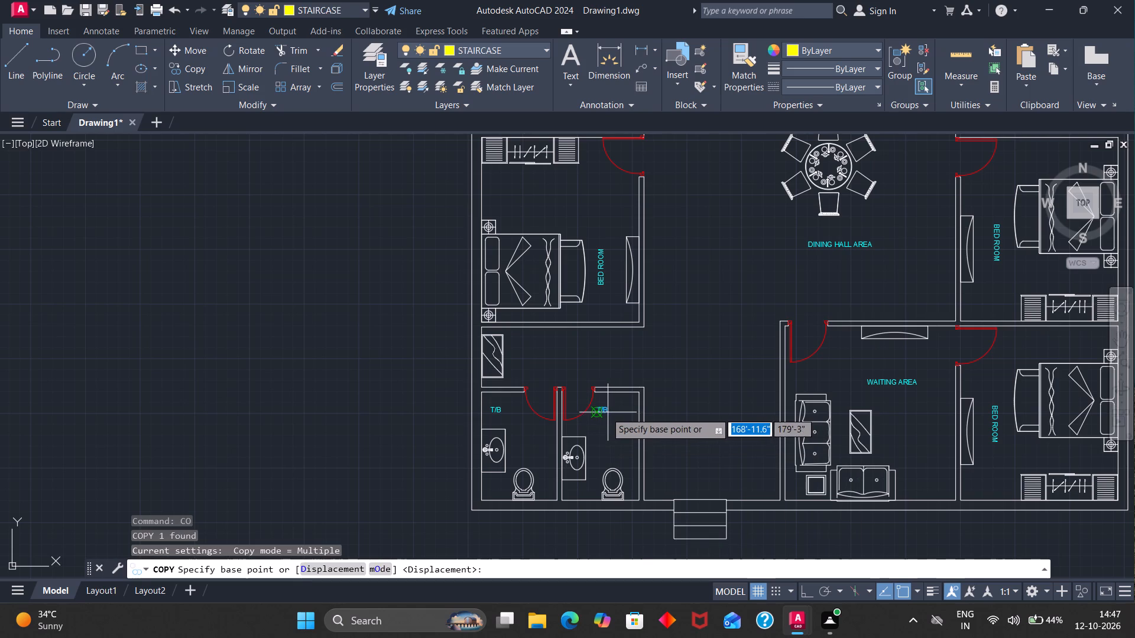
pyautogui.click(601, 411)
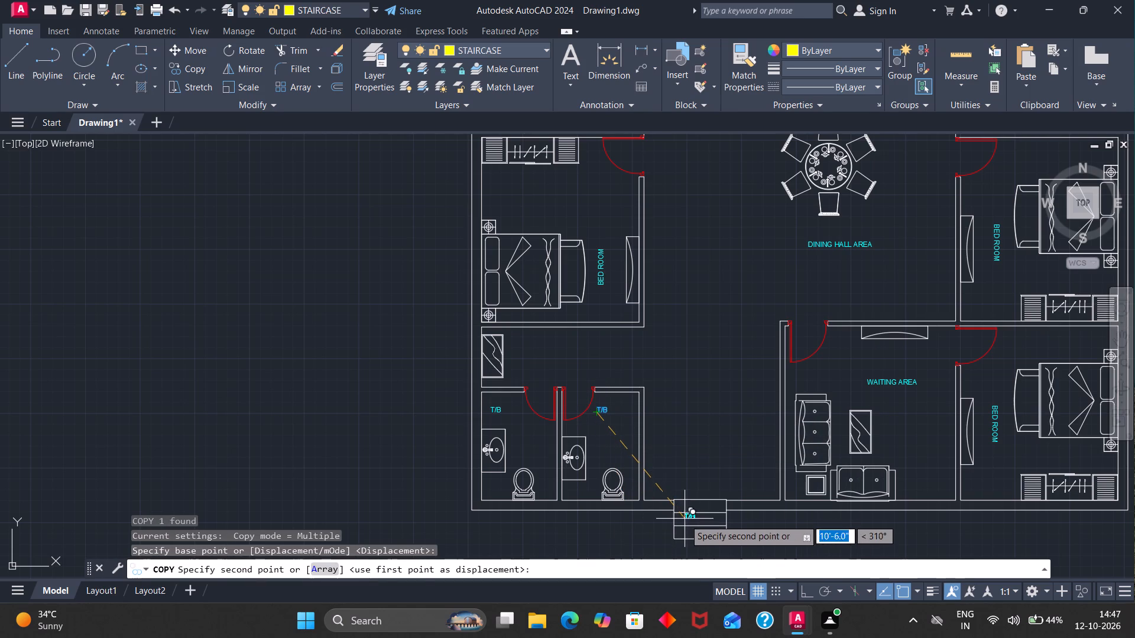
pyautogui.scroll(2, 686, 520)
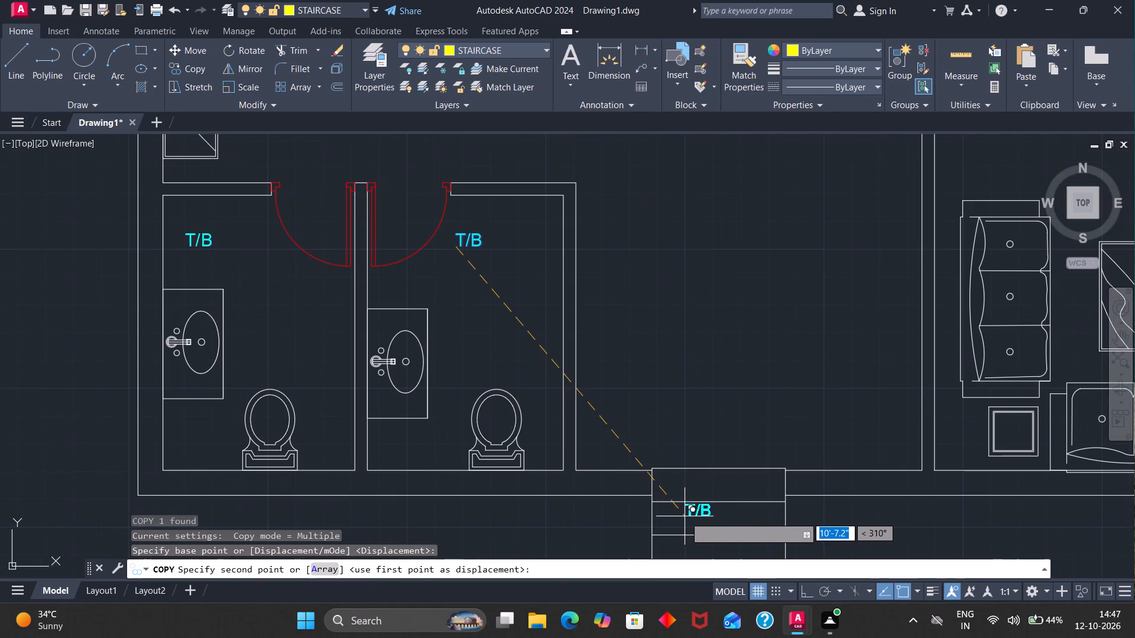
pyautogui.click(683, 520)
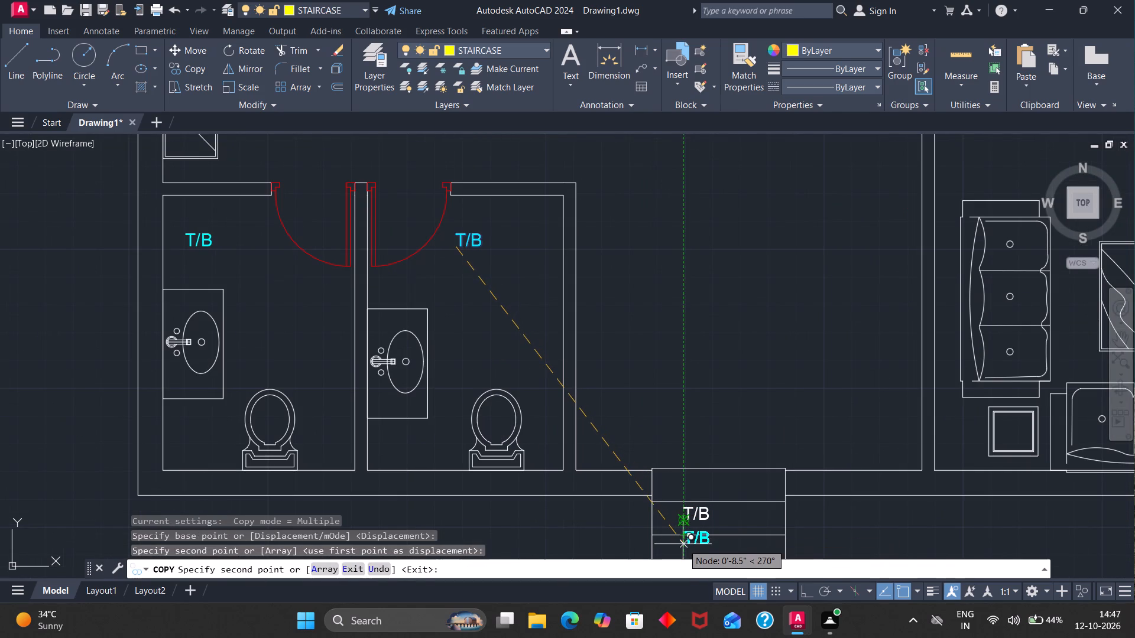
pyautogui.press('Escape')
# Change the copied T/B label on the entrance steps to read ENTRY and end text editing.
pyautogui.click(691, 516)
pyautogui.press('t')
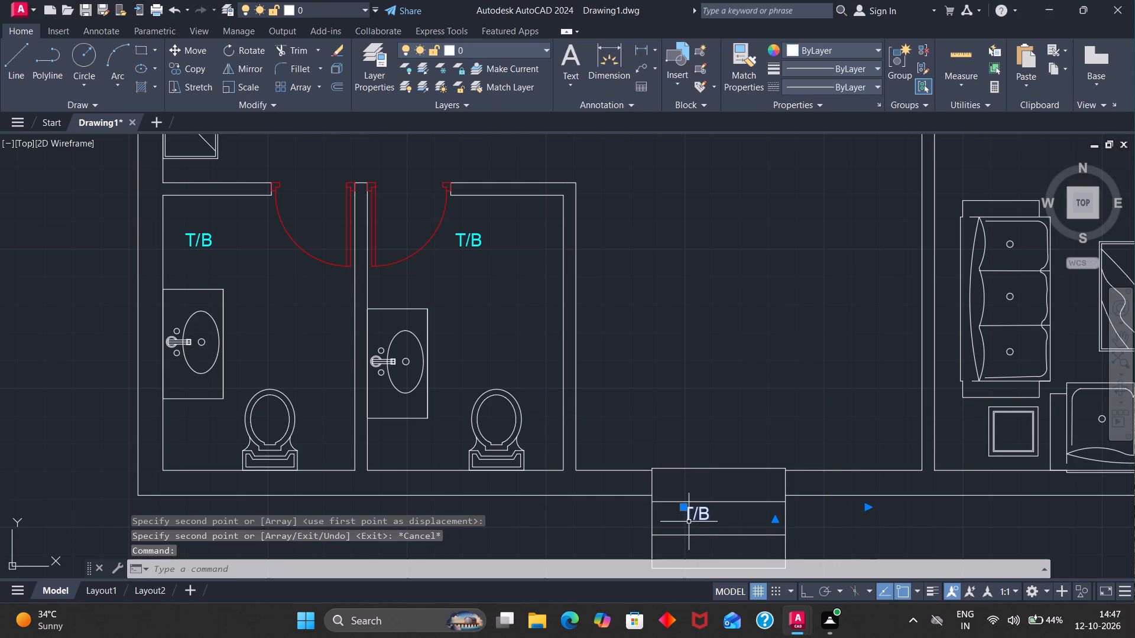
pyautogui.press('e')
pyautogui.press('Return')
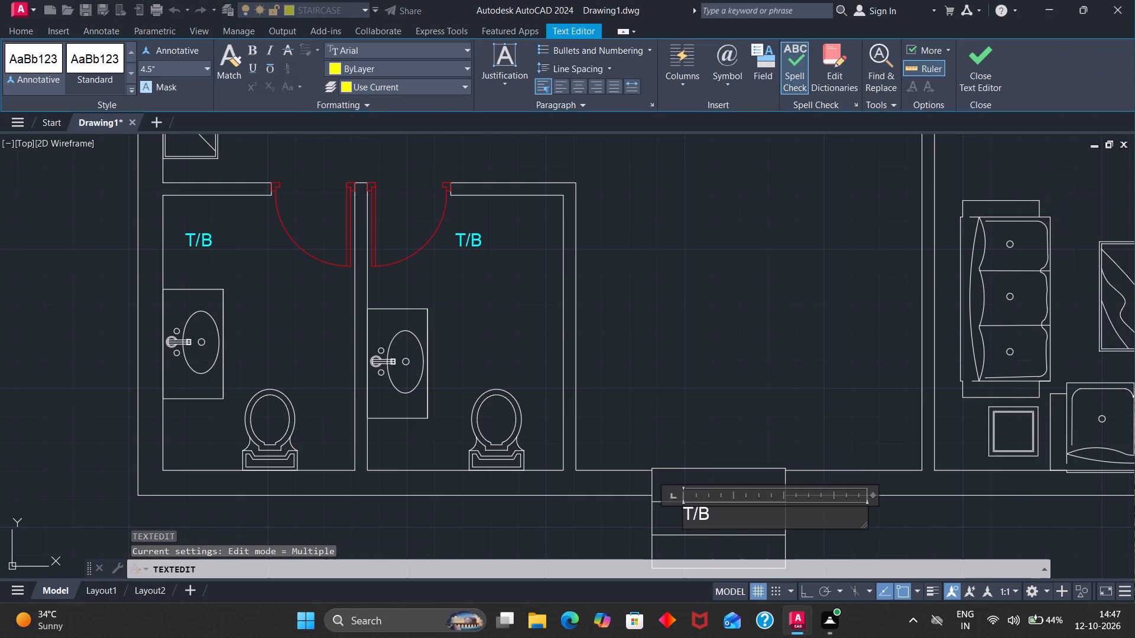
pyautogui.click(708, 511)
pyautogui.press('BackSpace')
pyautogui.press('BackSpace')
pyautogui.press('BackSpace')
pyautogui.press('BackSpace')
pyautogui.press('BackSpace')
pyautogui.press('BackSpace')
pyautogui.write('ENTRY')
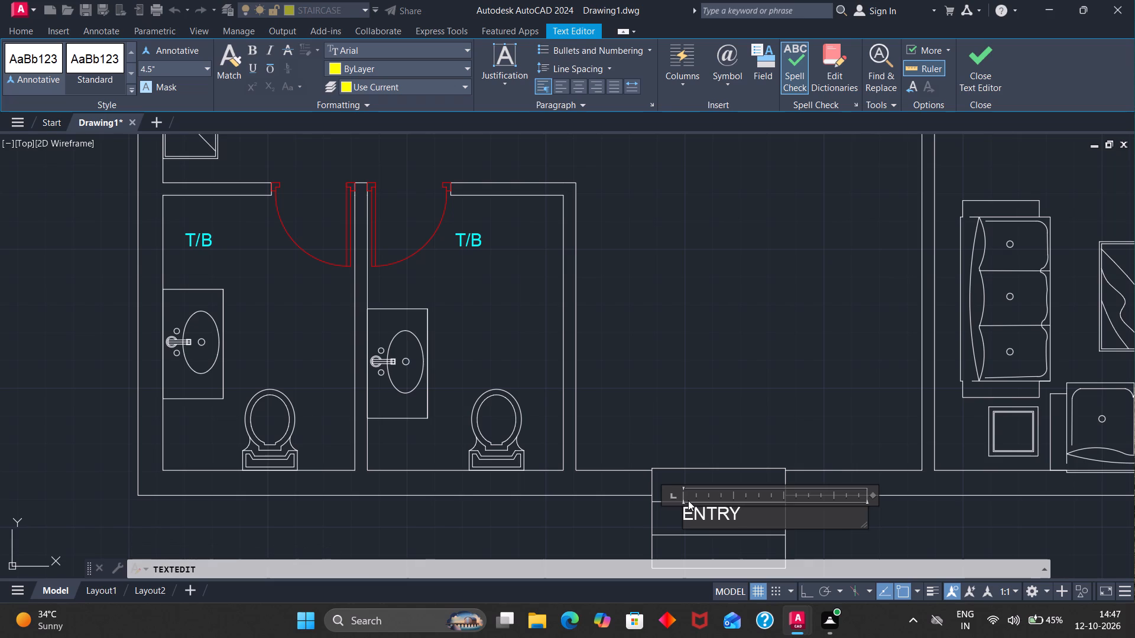
pyautogui.click(691, 441)
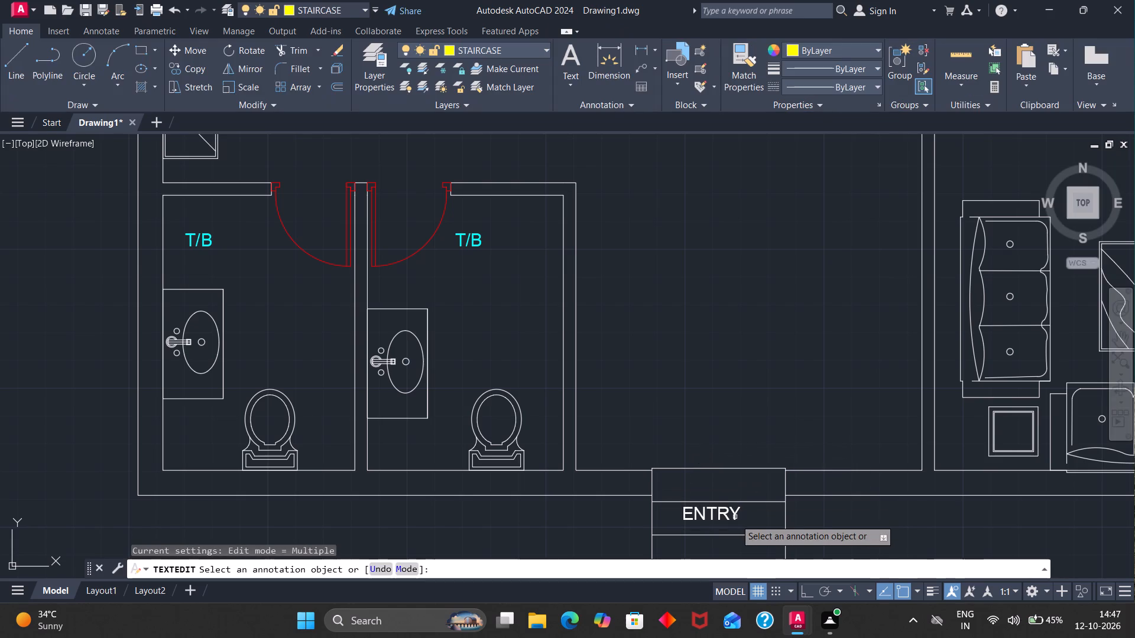
pyautogui.click(726, 517)
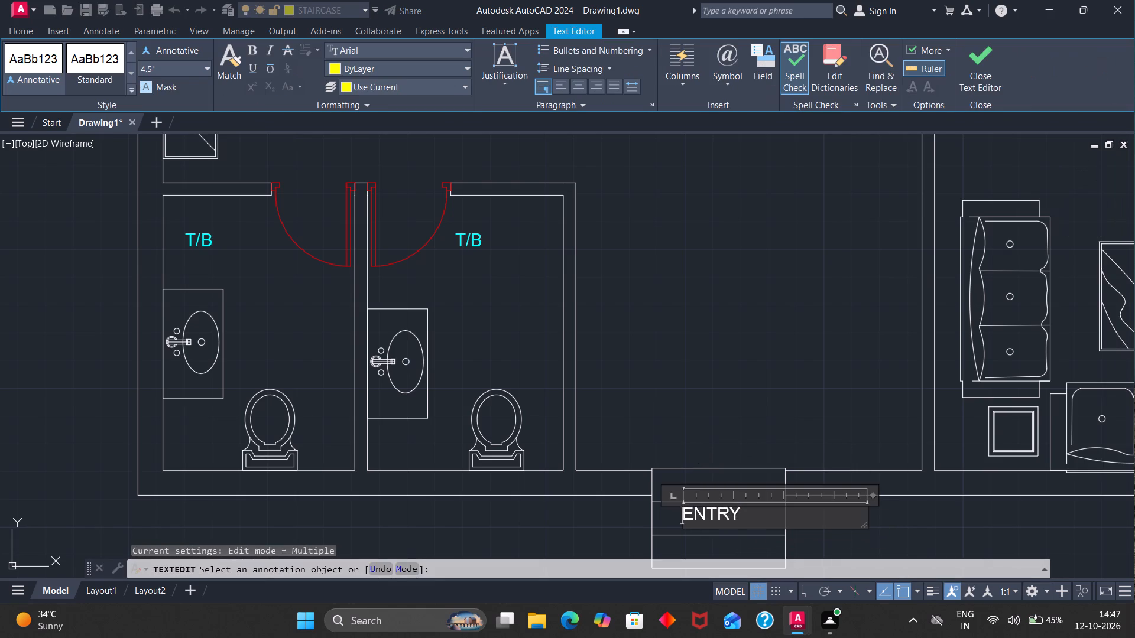
pyautogui.press('Escape')
pyautogui.press('Escape')
# Select the ENTRY label, reapply cyan as the TEXT layer's colour, and clear the selection.
pyautogui.click(725, 515)
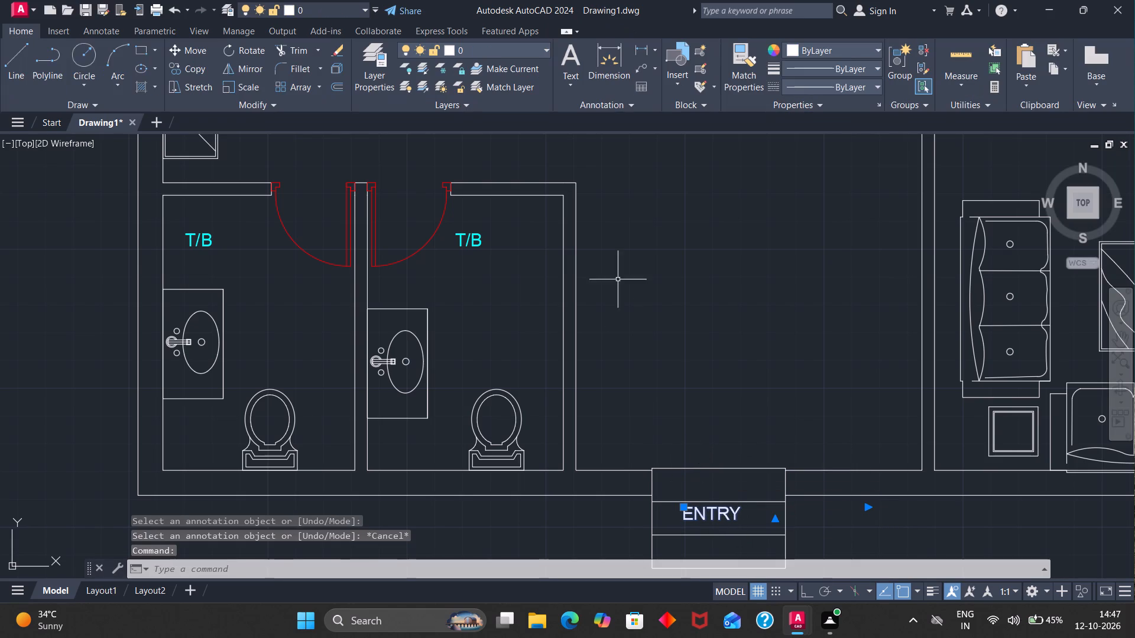
pyautogui.click(545, 45)
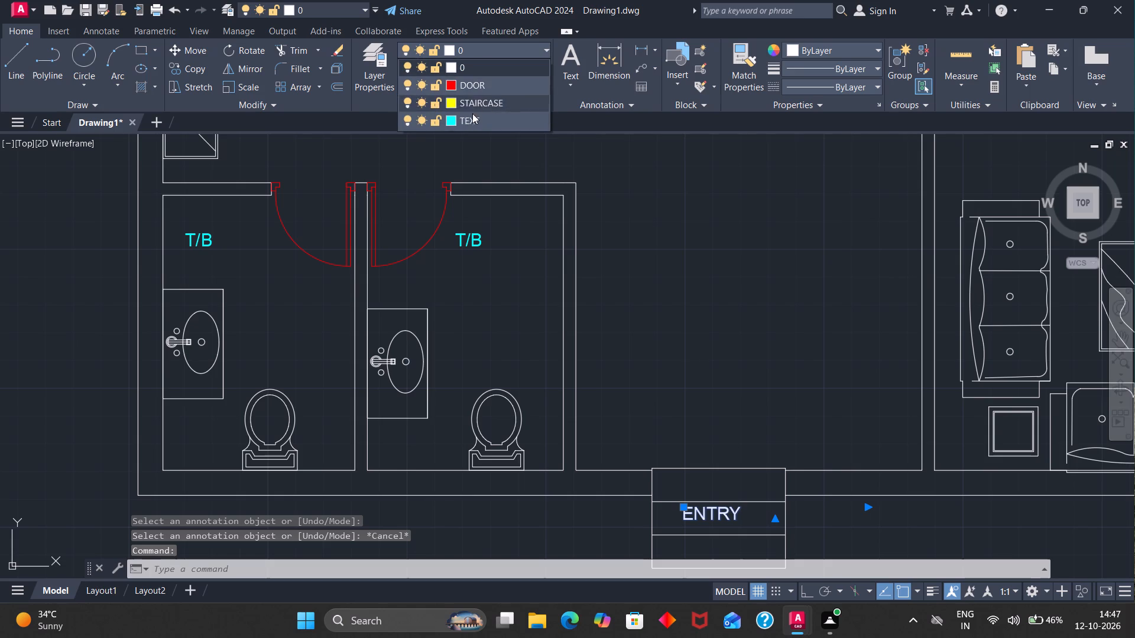
pyautogui.click(455, 116)
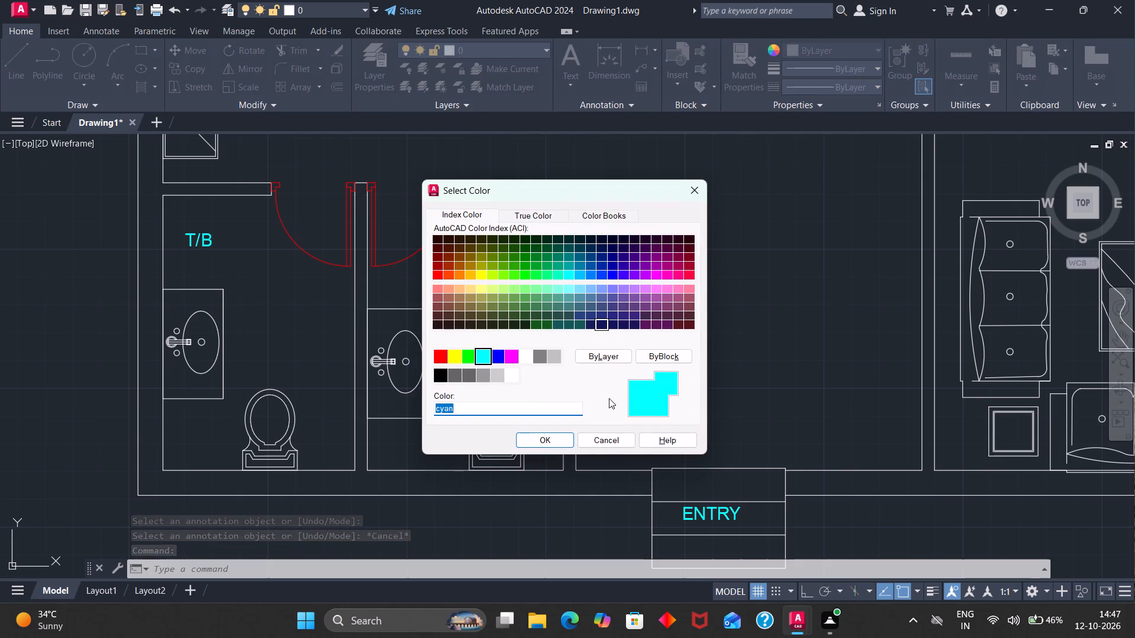
pyautogui.click(556, 442)
pyautogui.press('Escape')
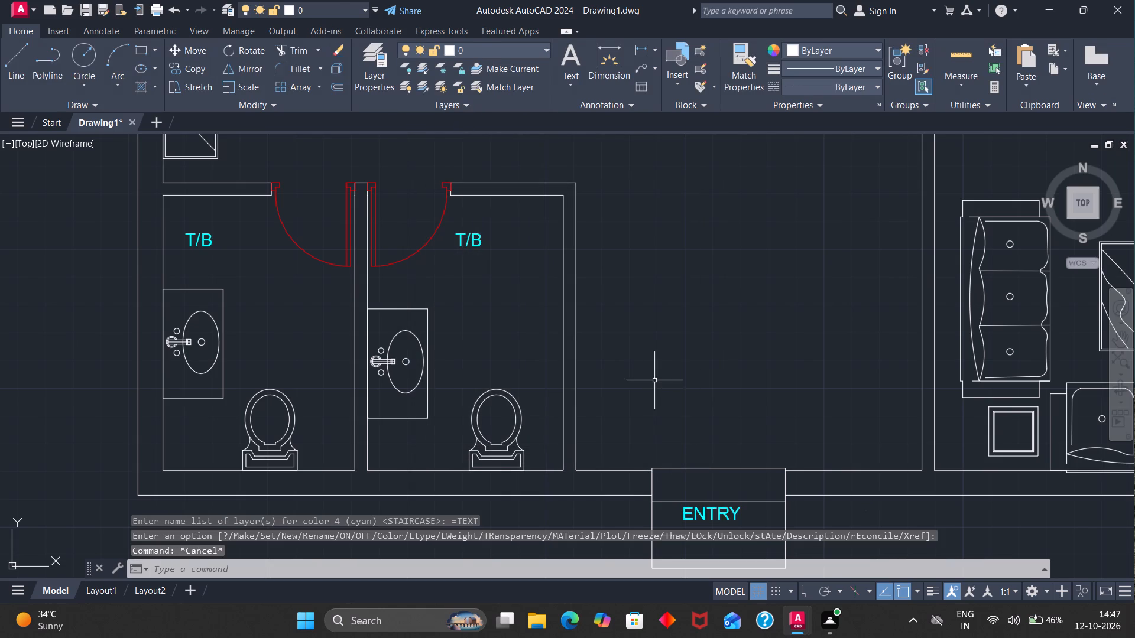
# Create a new layer named TV in the layer manager.
pyautogui.scroll(-4, 654, 380)
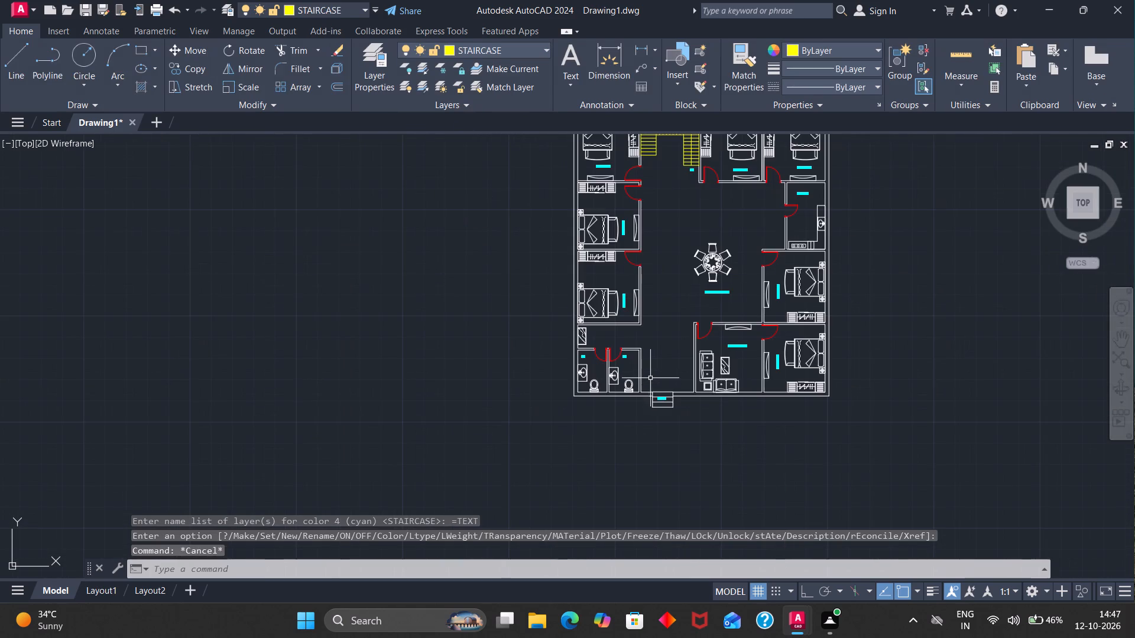
pyautogui.scroll(-2, 649, 339)
pyautogui.scroll(3, 653, 298)
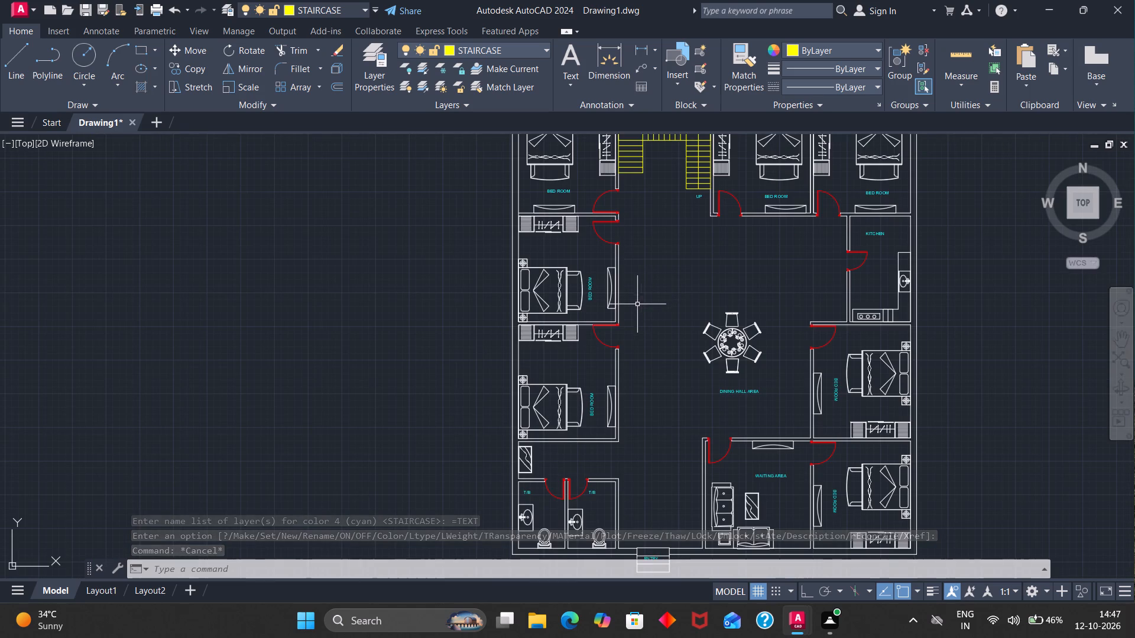
pyautogui.scroll(-1, 618, 313)
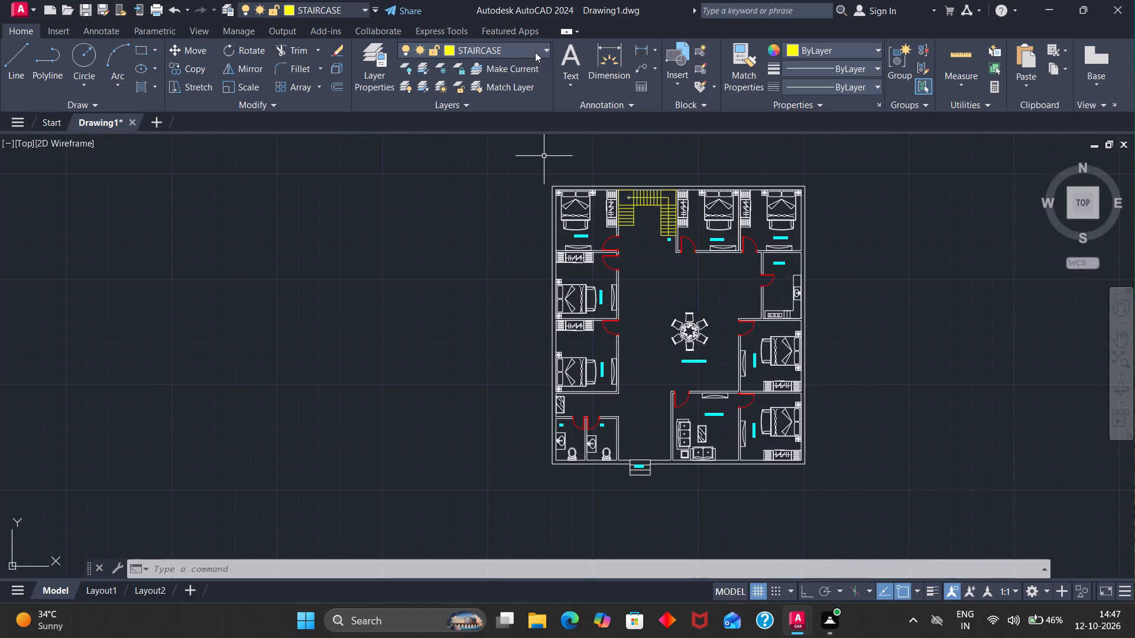
pyautogui.click(541, 48)
pyautogui.click(378, 63)
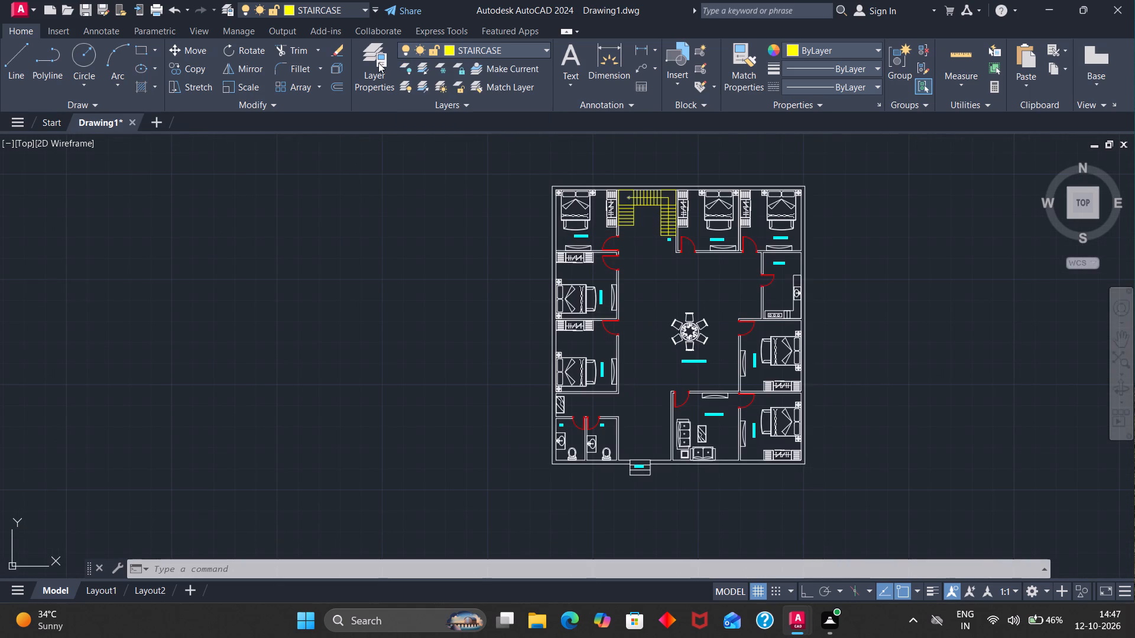
pyautogui.click(378, 63)
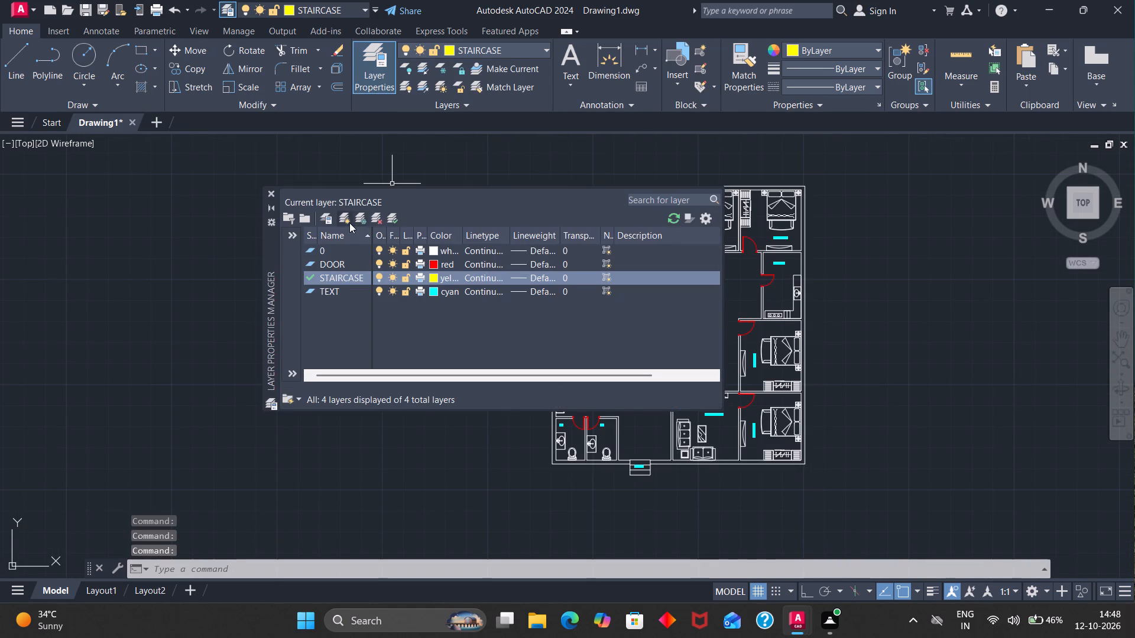
pyautogui.click(345, 220)
pyautogui.click(358, 289)
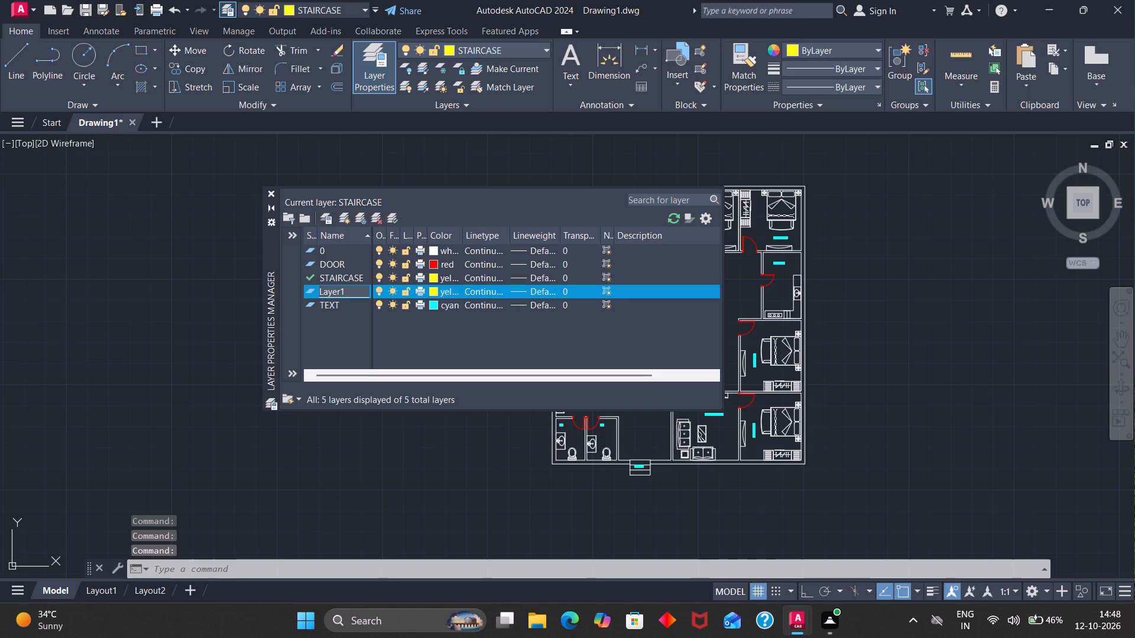
pyautogui.press('BackSpace')
pyautogui.press('BackSpace')
pyautogui.press('BackSpace')
pyautogui.press('BackSpace')
pyautogui.press('BackSpace')
pyautogui.press('BackSpace')
pyautogui.press('BackSpace')
pyautogui.press('BackSpace')
pyautogui.press('BackSpace')
pyautogui.press('BackSpace')
pyautogui.press('BackSpace')
pyautogui.press('BackSpace')
pyautogui.write('TV')
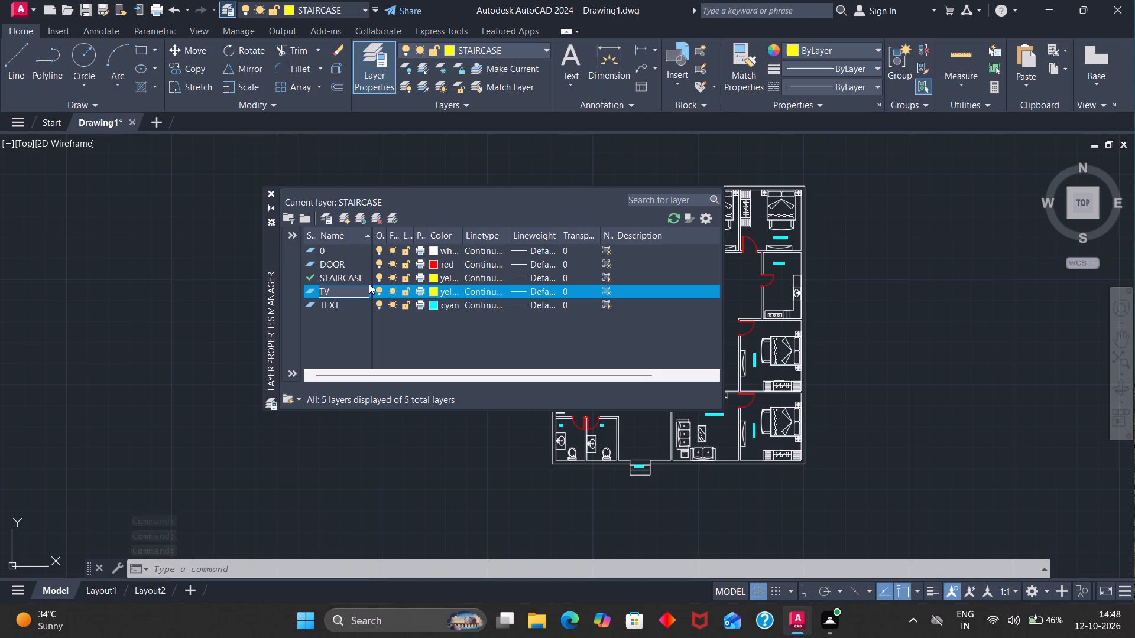
# Set the TV layer's colour to green and close the layer manager.
pyautogui.click(432, 289)
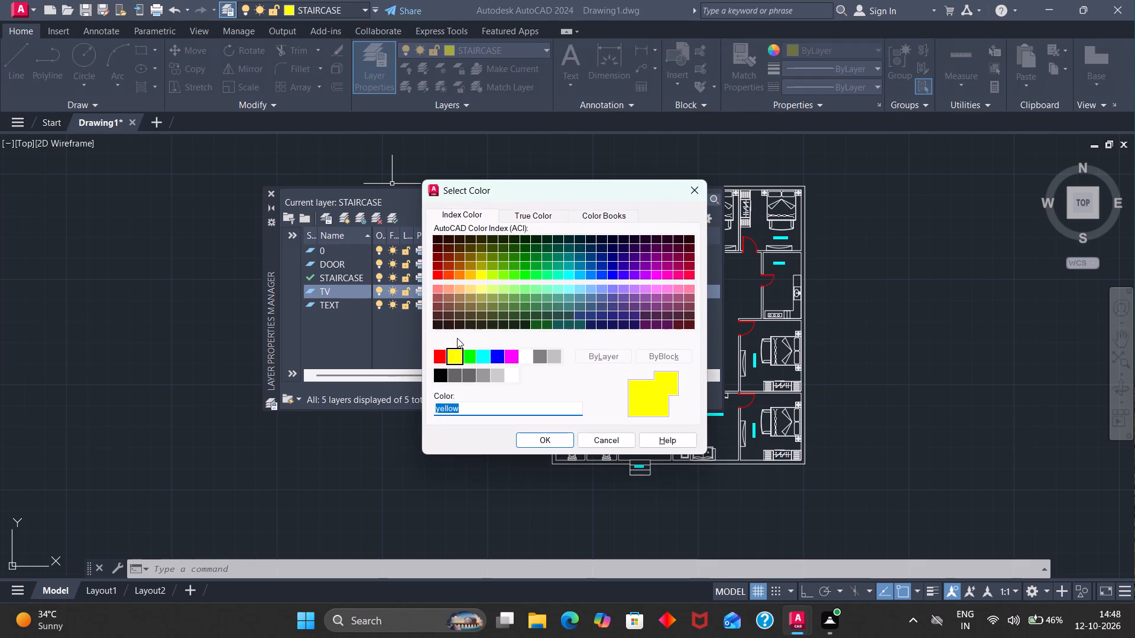
pyautogui.click(472, 354)
pyautogui.click(540, 442)
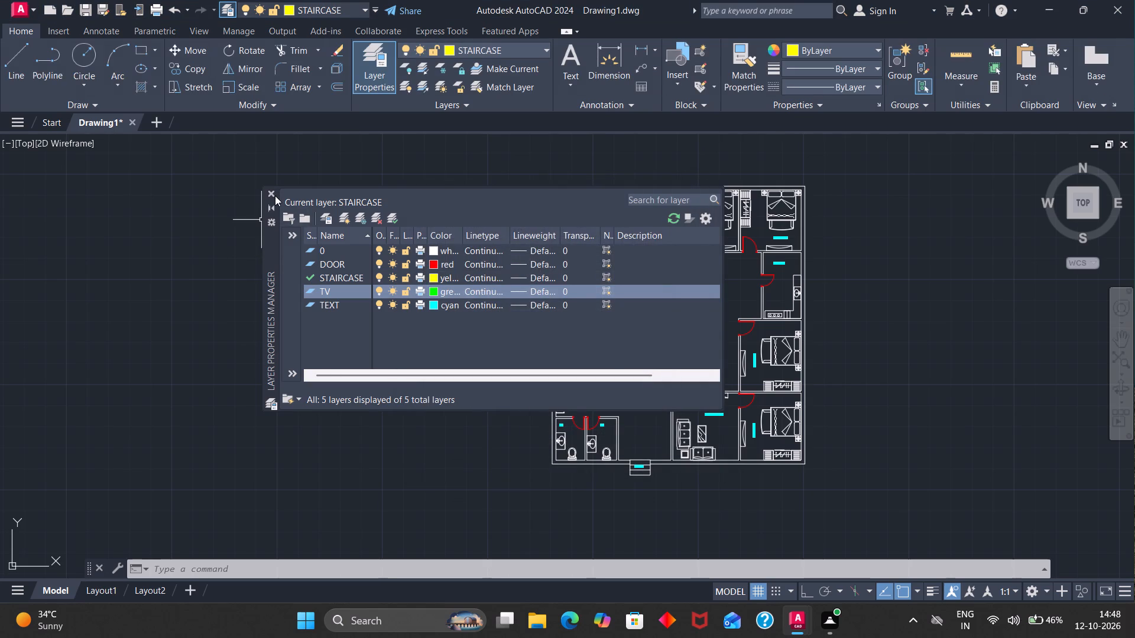
pyautogui.click(270, 193)
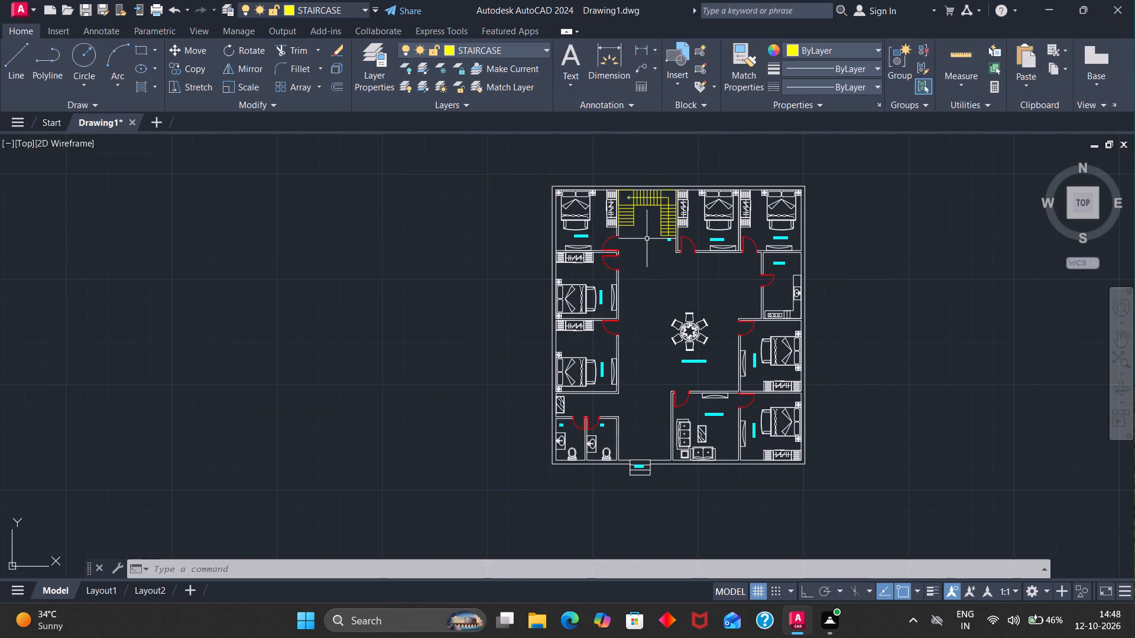
# Select the TV units in all seven bedrooms and reapply green as the TV layer's colour.
pyautogui.scroll(2, 604, 248)
pyautogui.click(552, 246)
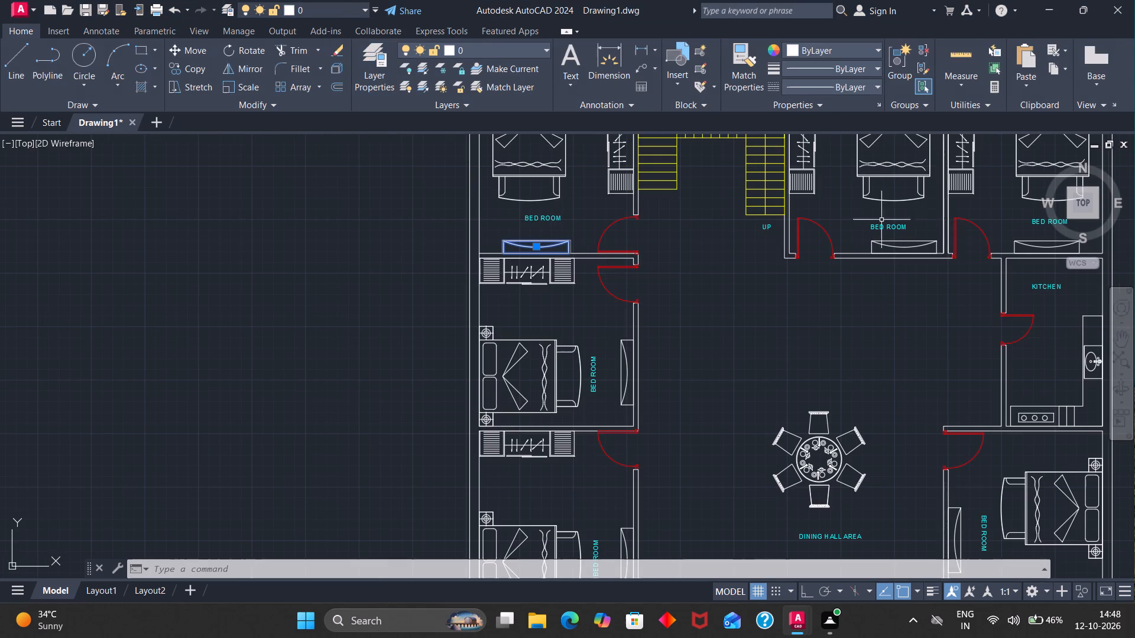
pyautogui.click(899, 248)
pyautogui.scroll(-1, 904, 243)
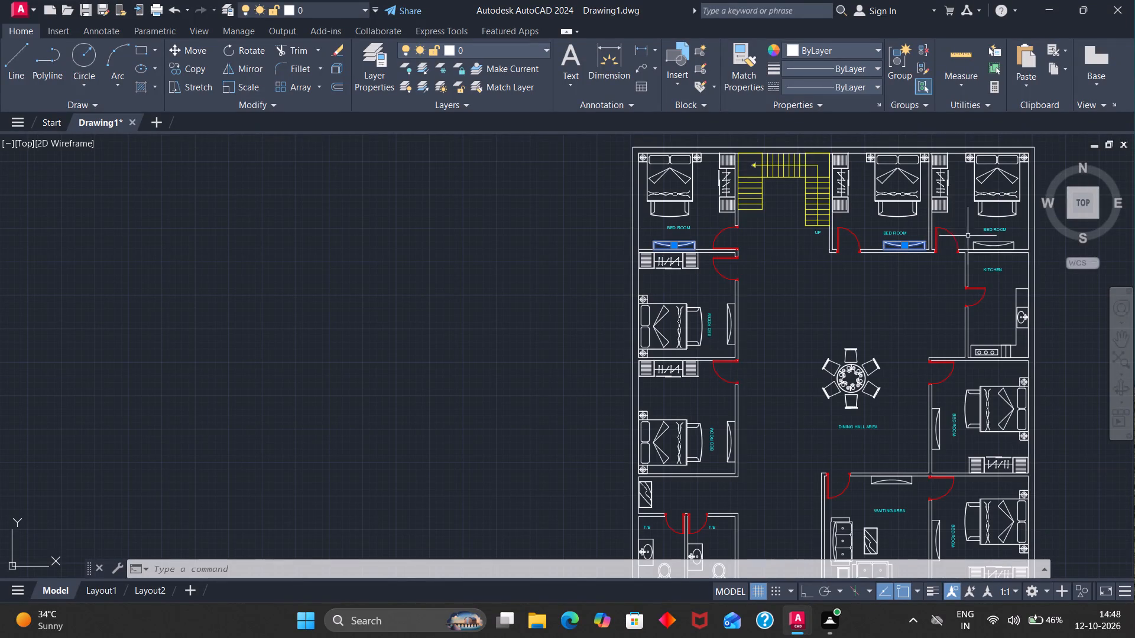
pyautogui.click(974, 246)
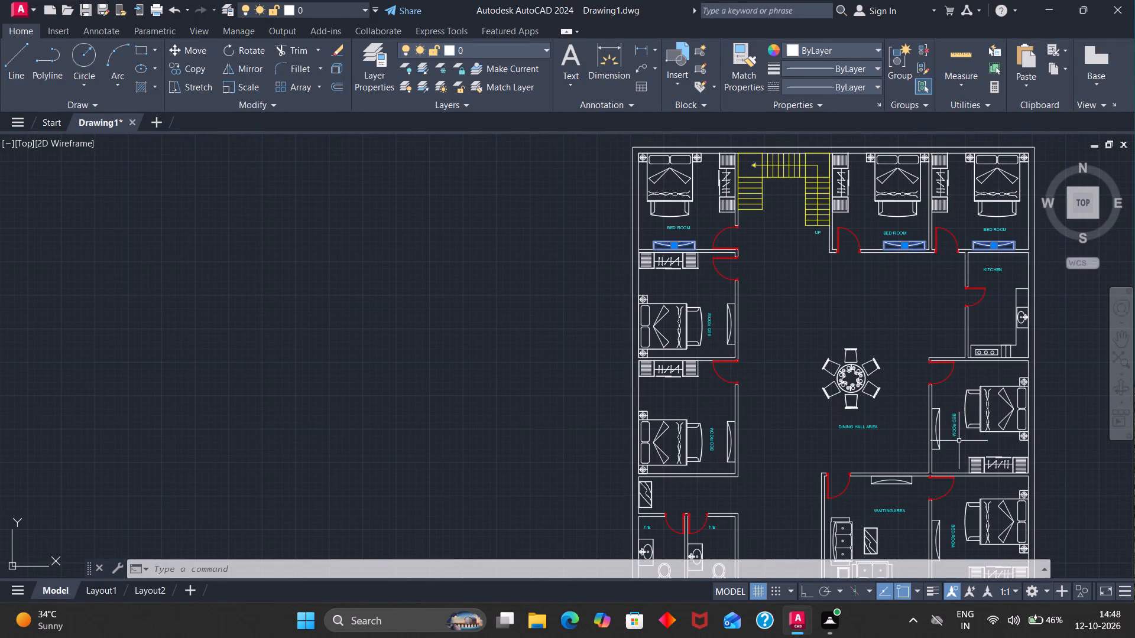
pyautogui.click(940, 442)
pyautogui.scroll(-2, 942, 431)
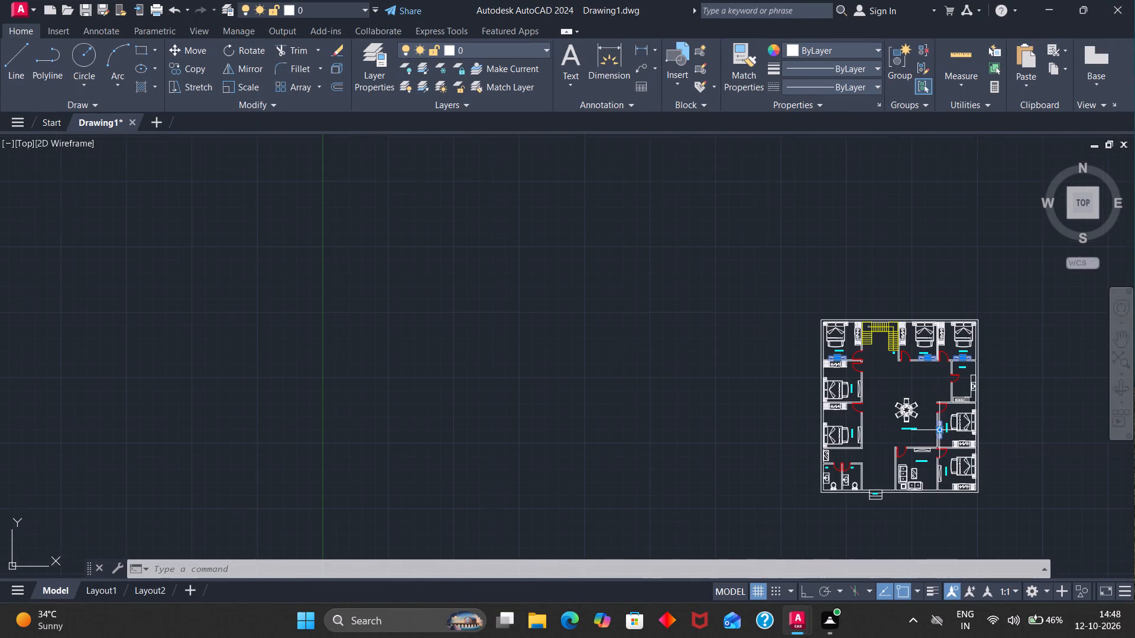
pyautogui.scroll(2, 932, 481)
pyautogui.click(944, 467)
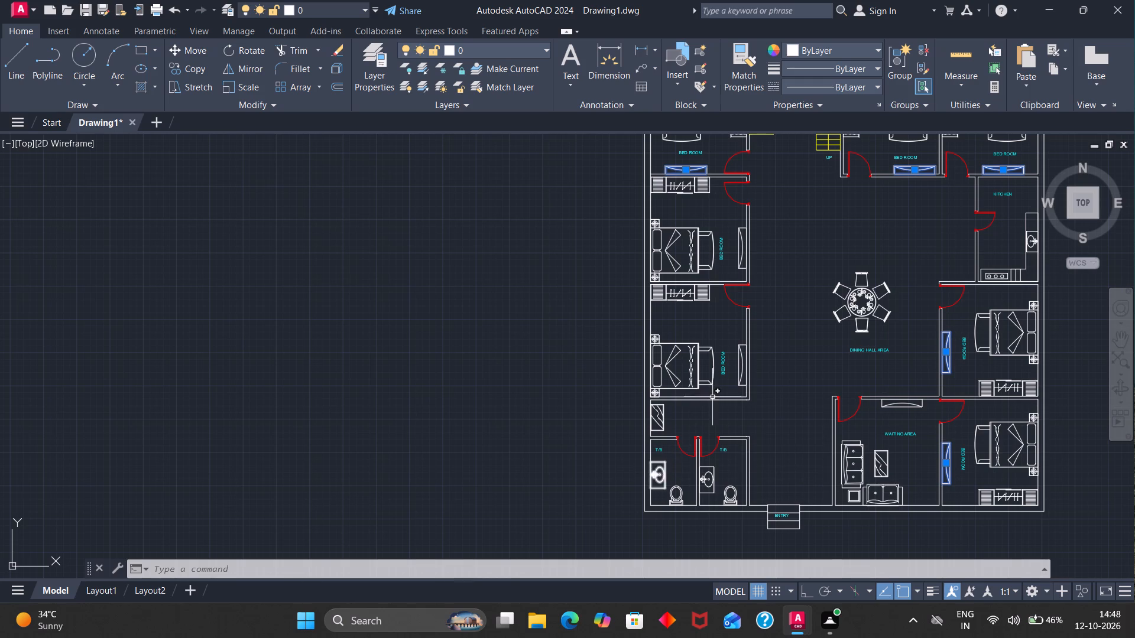
pyautogui.click(742, 362)
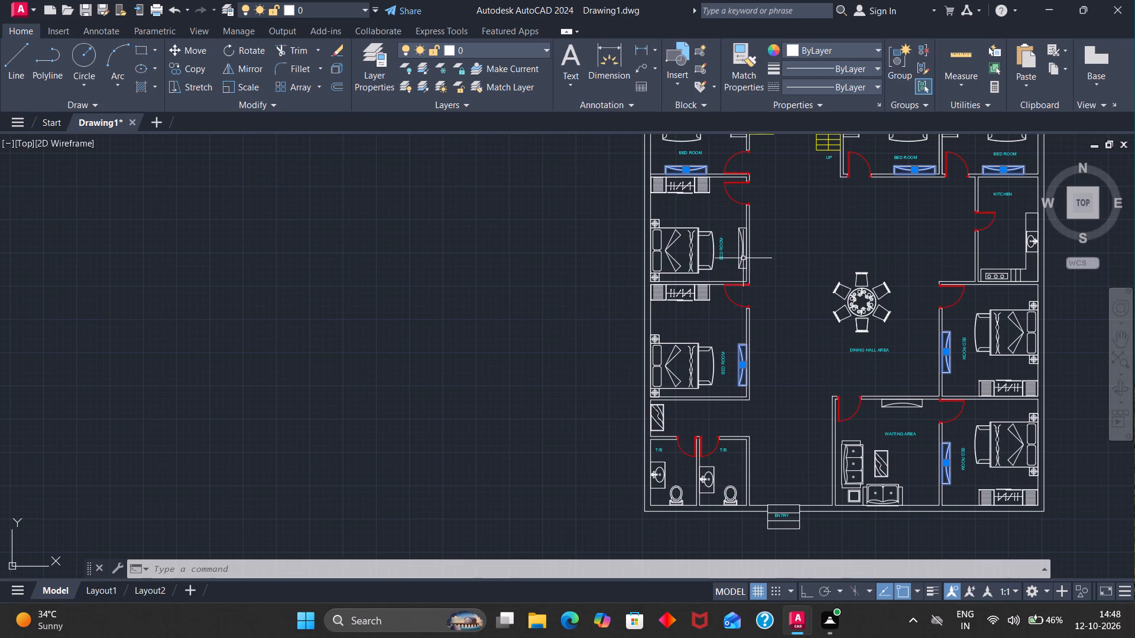
pyautogui.click(739, 252)
pyautogui.scroll(-2, 742, 247)
pyautogui.scroll(2, 744, 208)
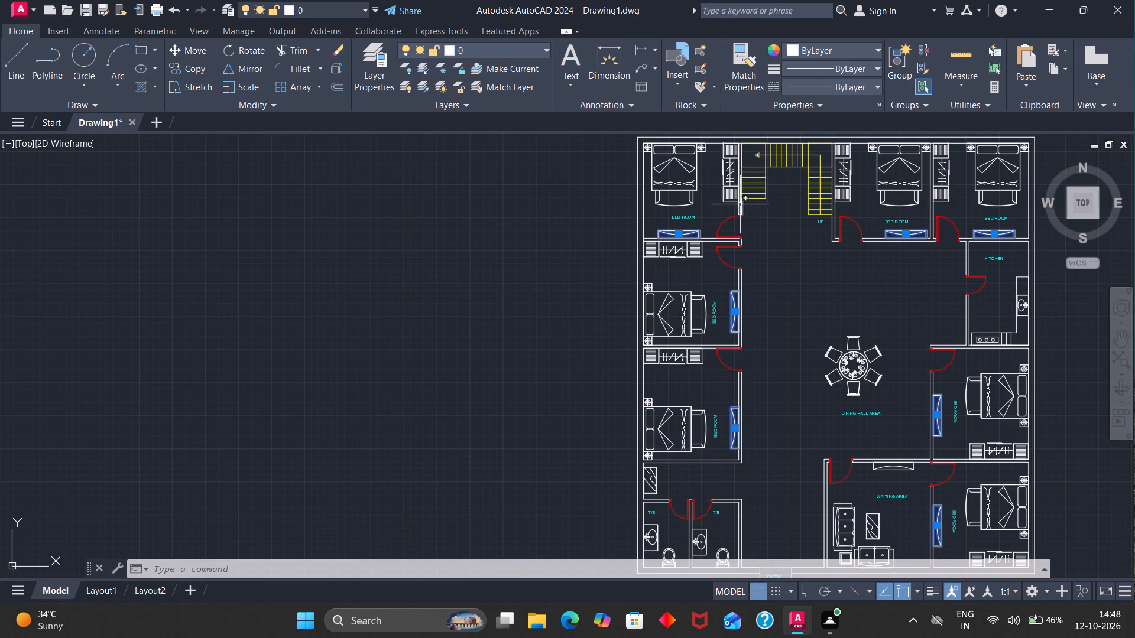
pyautogui.click(544, 51)
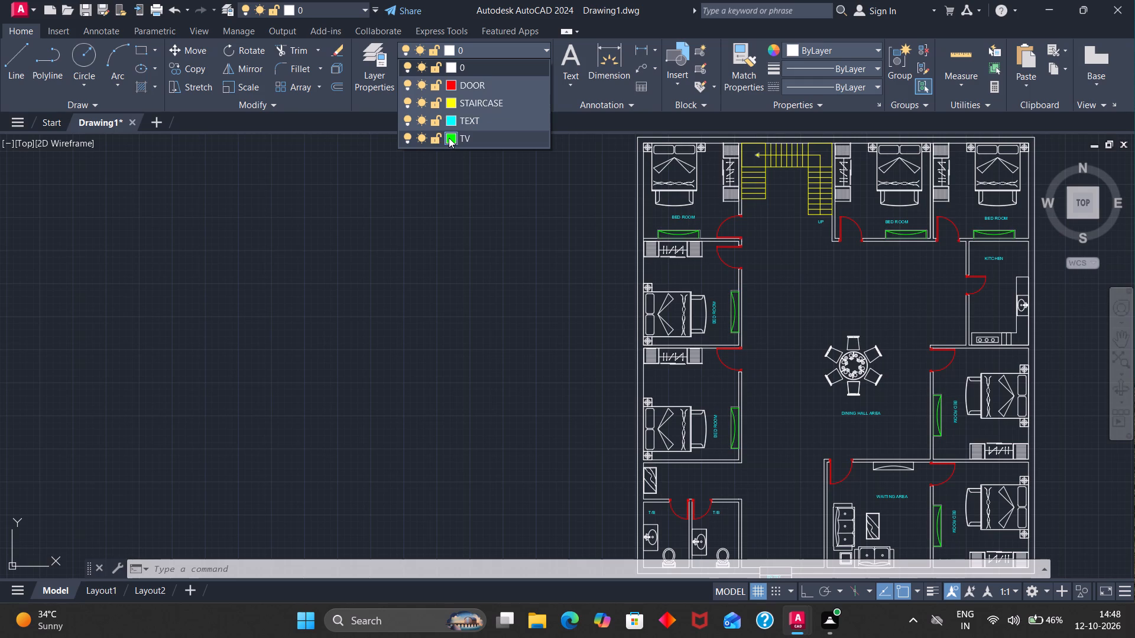
pyautogui.click(449, 138)
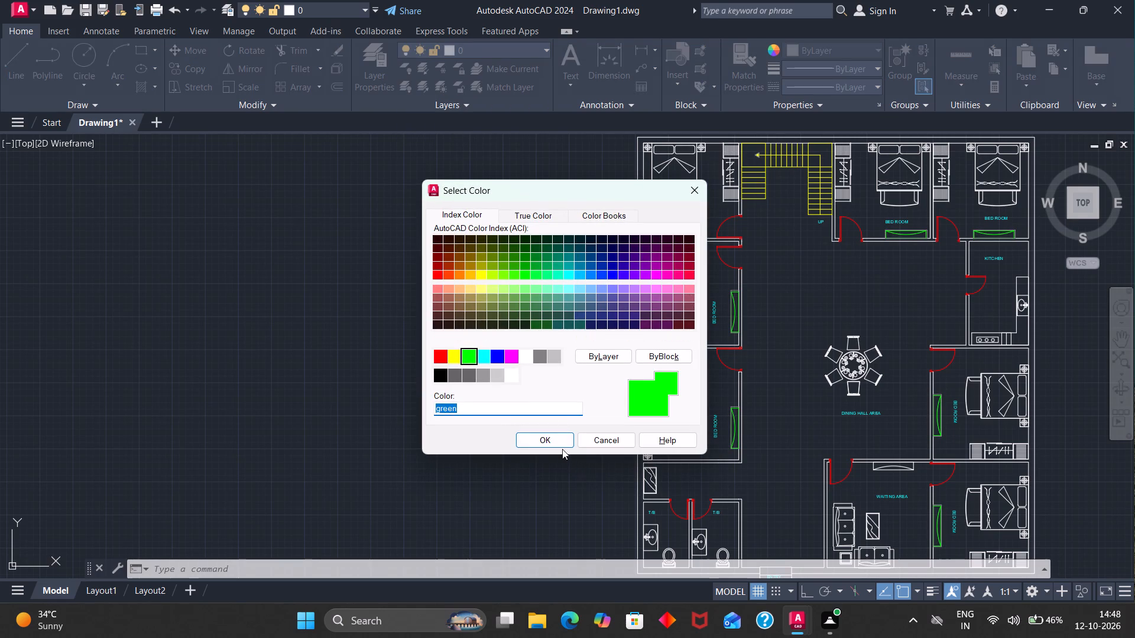
pyautogui.click(560, 445)
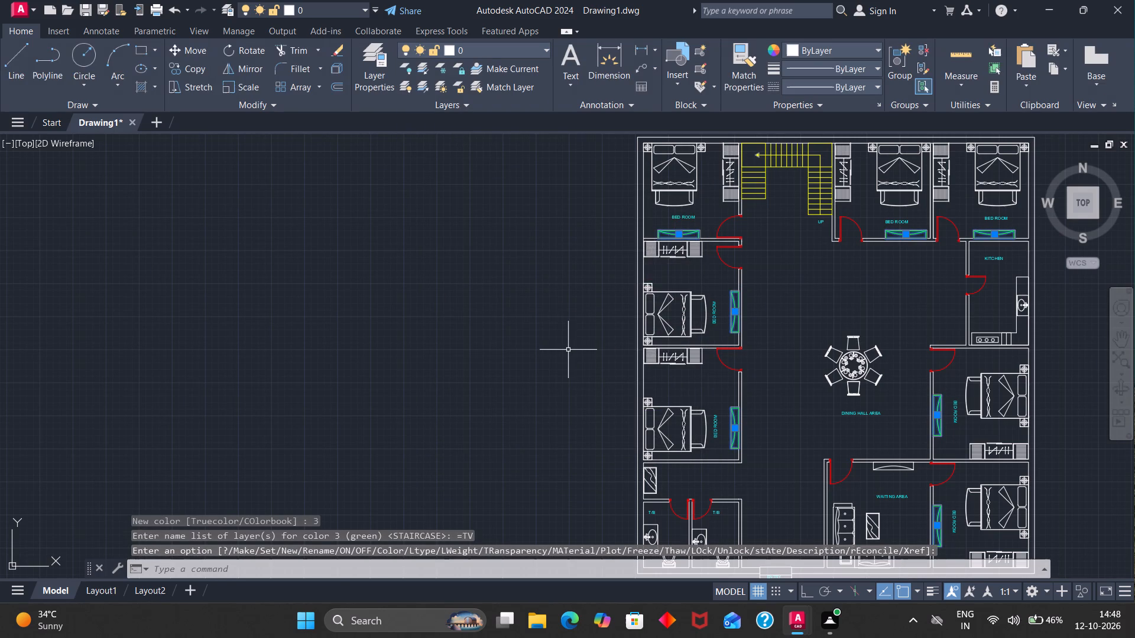
# Clear the selection, select the TV unit in the waiting area, and reapply green as the TV layer's colour.
pyautogui.press('Escape')
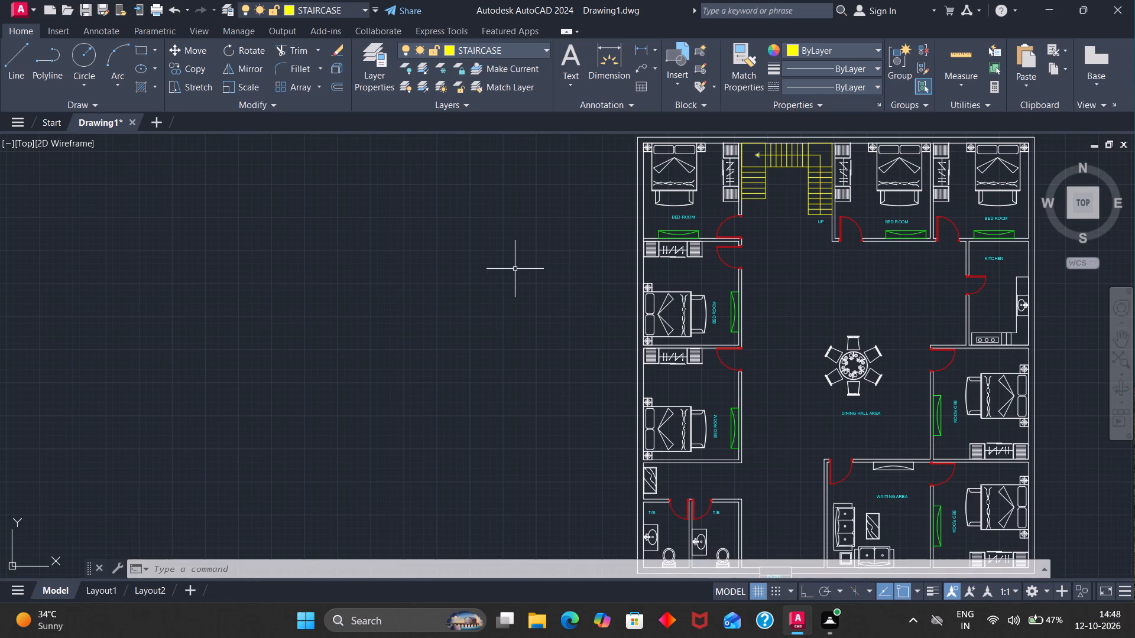
pyautogui.scroll(-1, 514, 269)
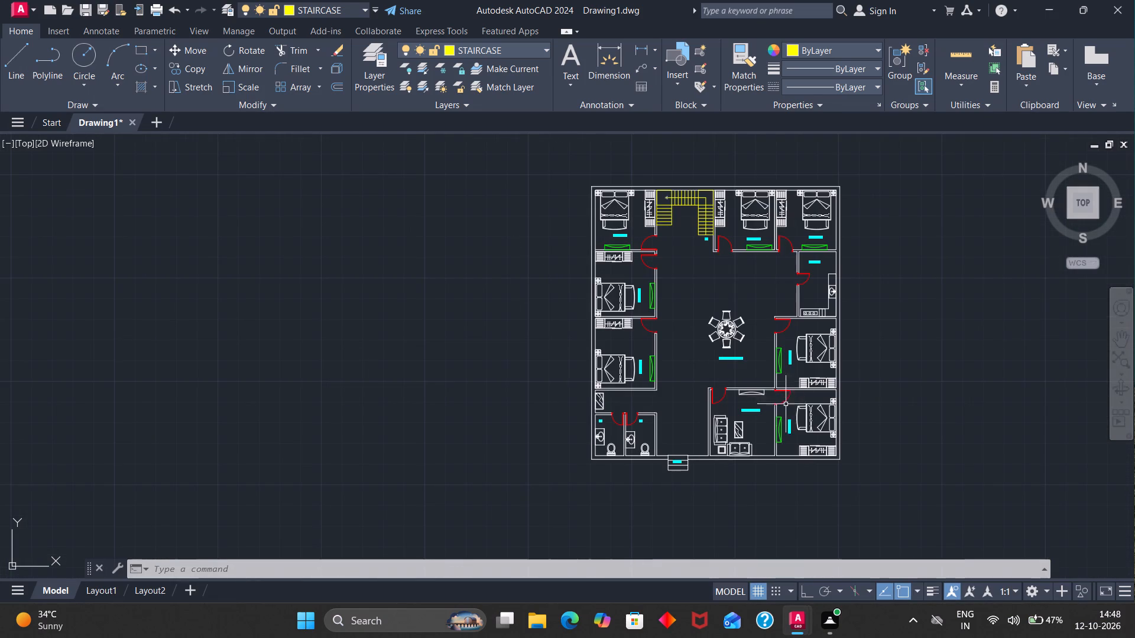
pyautogui.scroll(1, 824, 433)
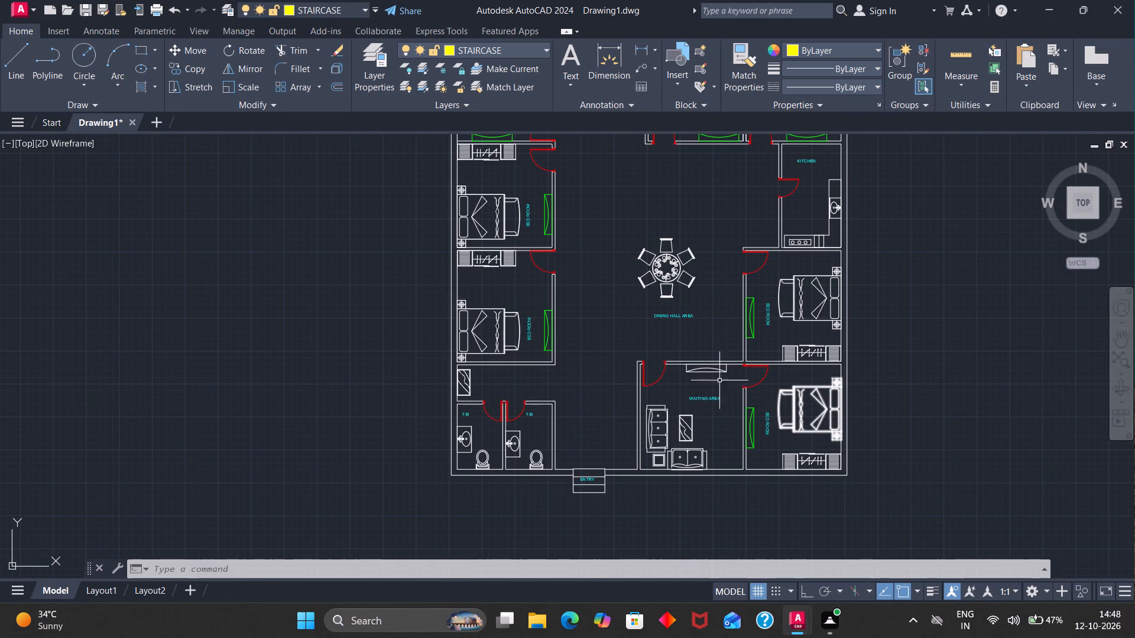
pyautogui.click(698, 367)
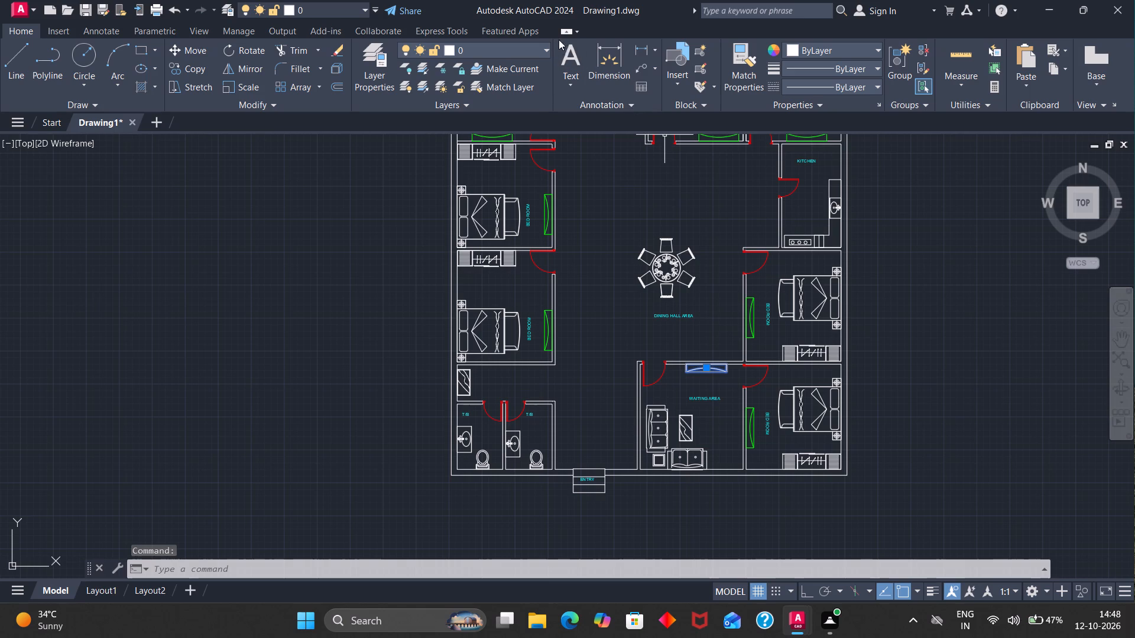
pyautogui.click(548, 43)
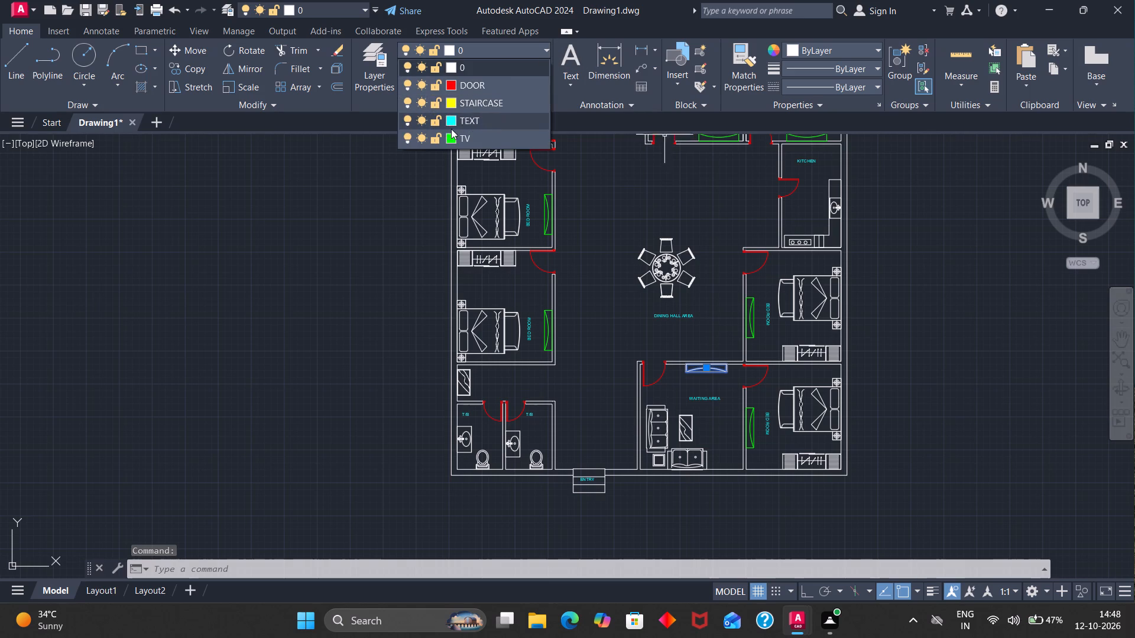
pyautogui.click(452, 136)
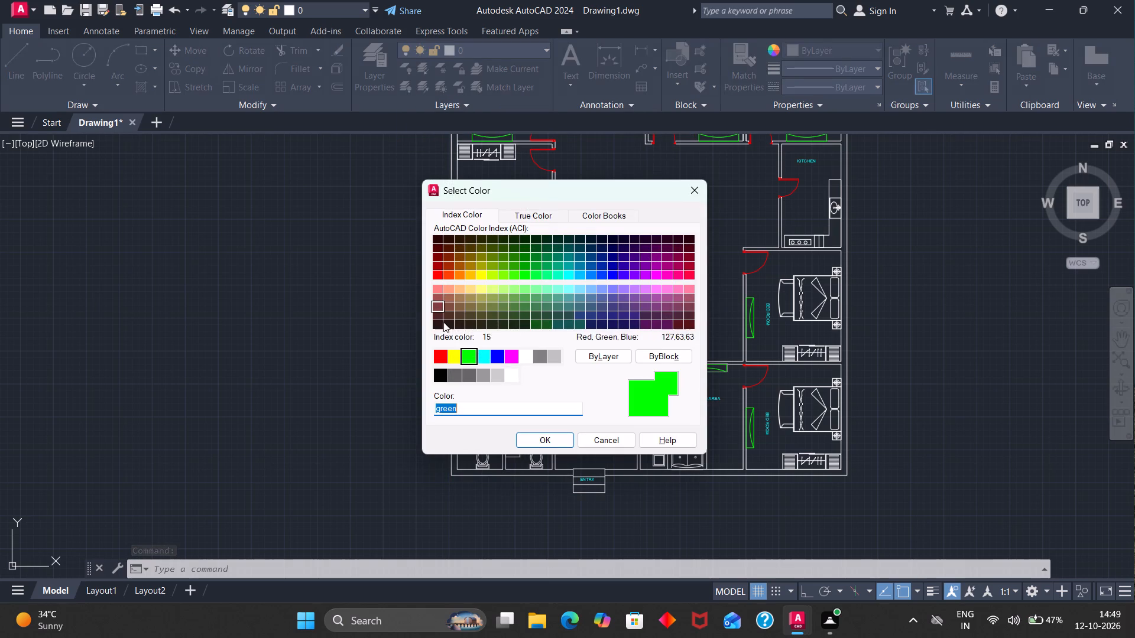
pyautogui.click(544, 442)
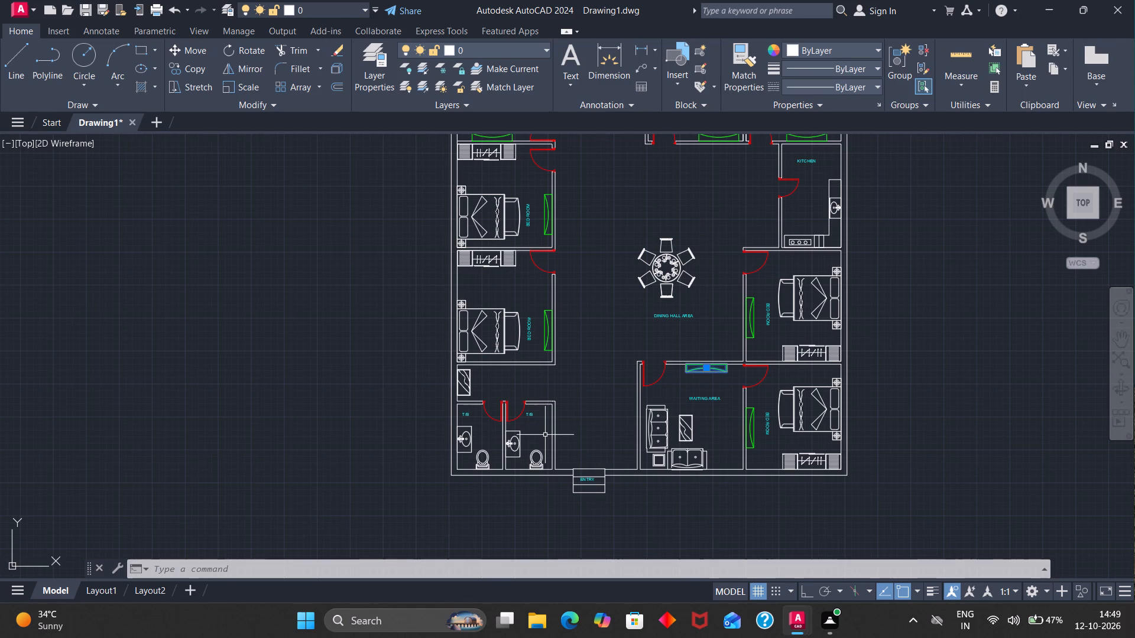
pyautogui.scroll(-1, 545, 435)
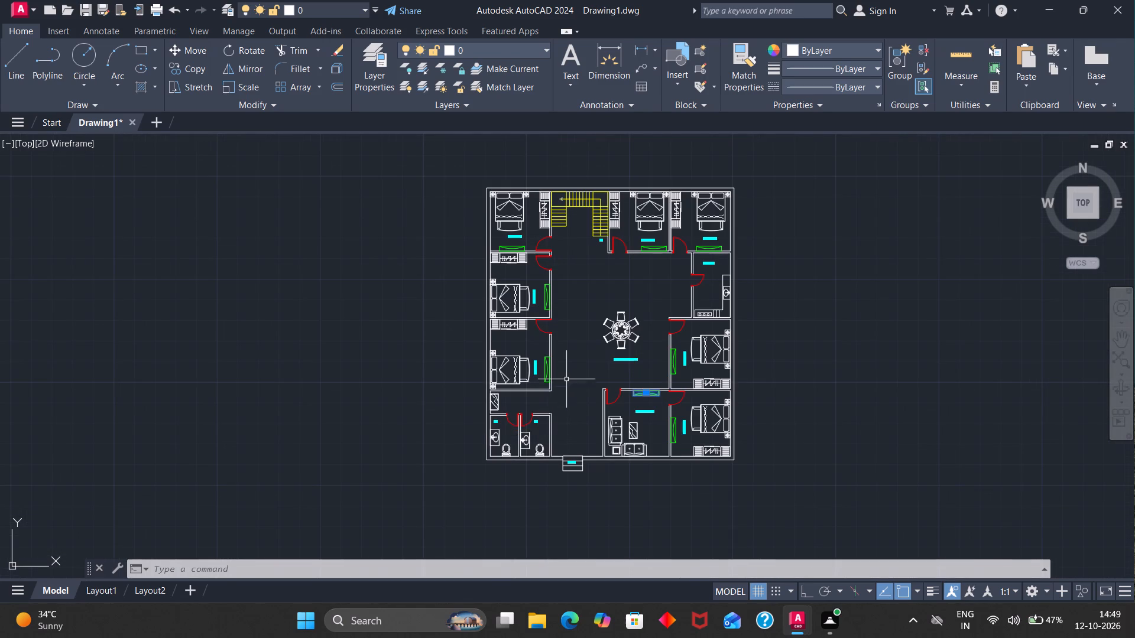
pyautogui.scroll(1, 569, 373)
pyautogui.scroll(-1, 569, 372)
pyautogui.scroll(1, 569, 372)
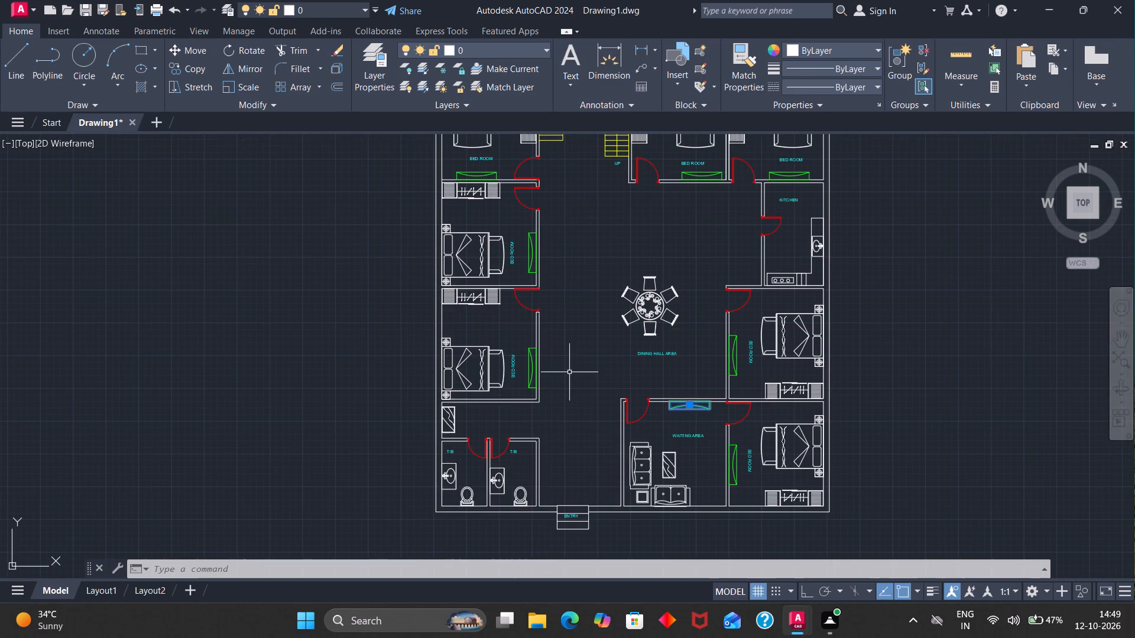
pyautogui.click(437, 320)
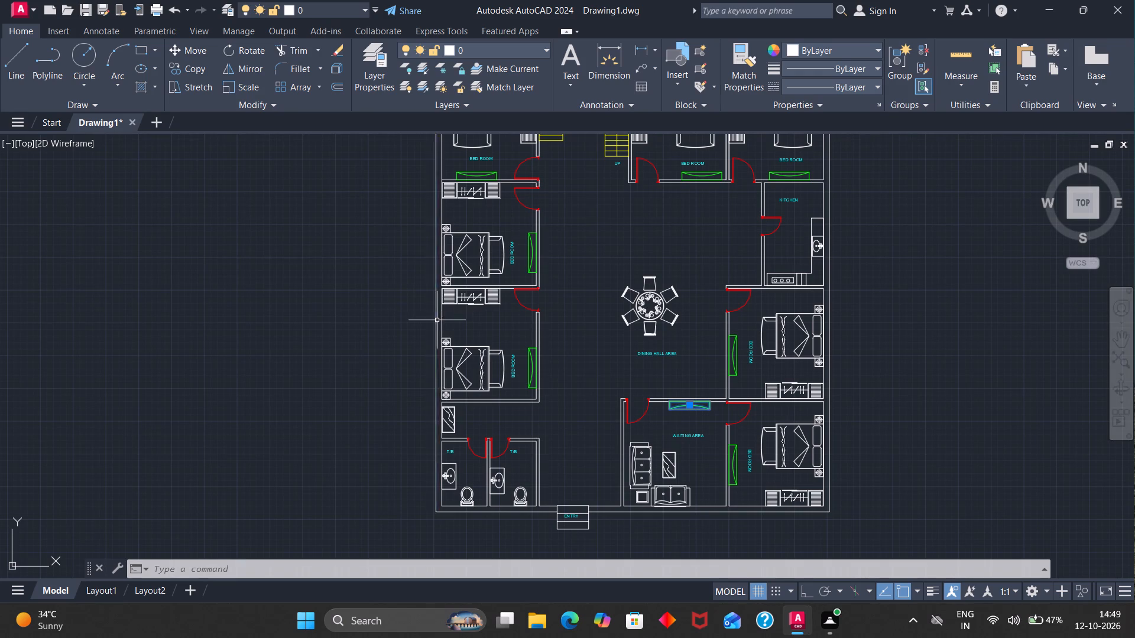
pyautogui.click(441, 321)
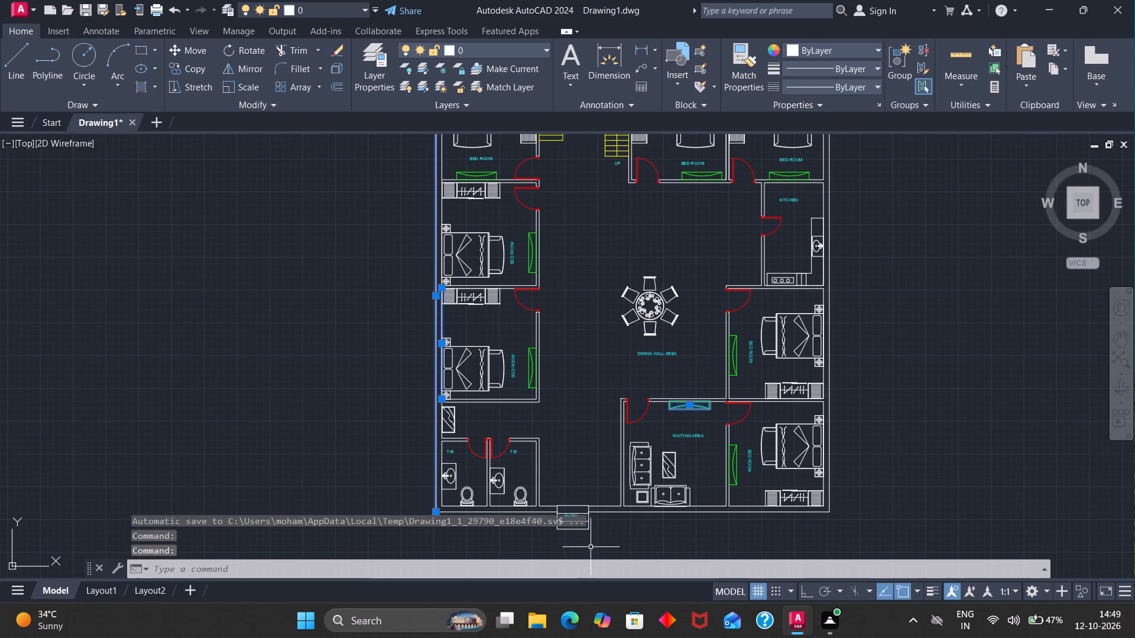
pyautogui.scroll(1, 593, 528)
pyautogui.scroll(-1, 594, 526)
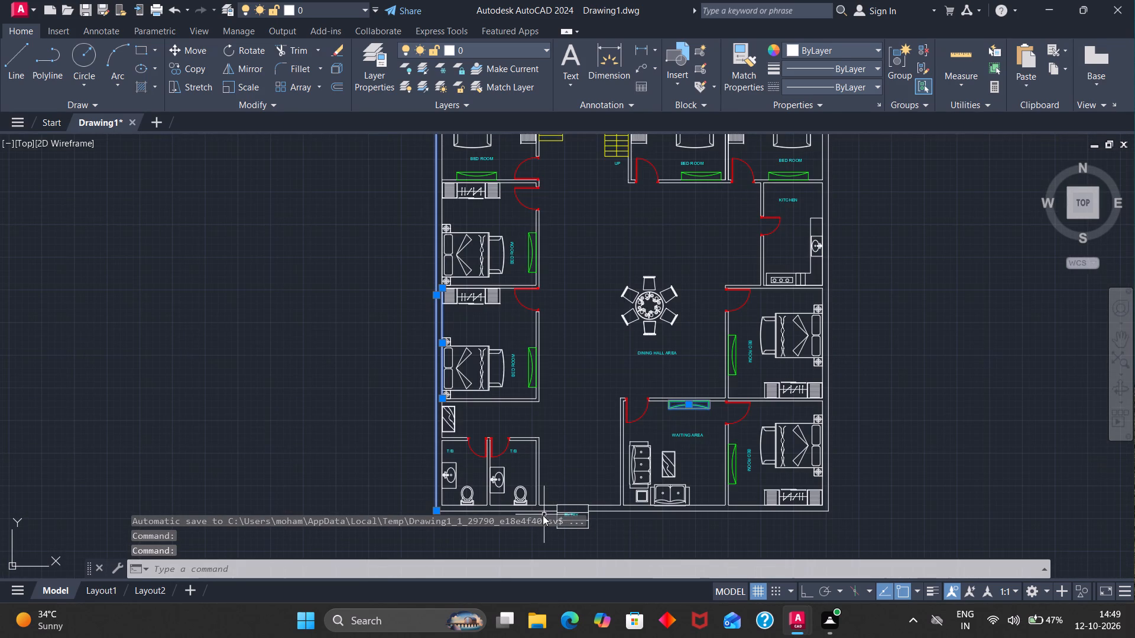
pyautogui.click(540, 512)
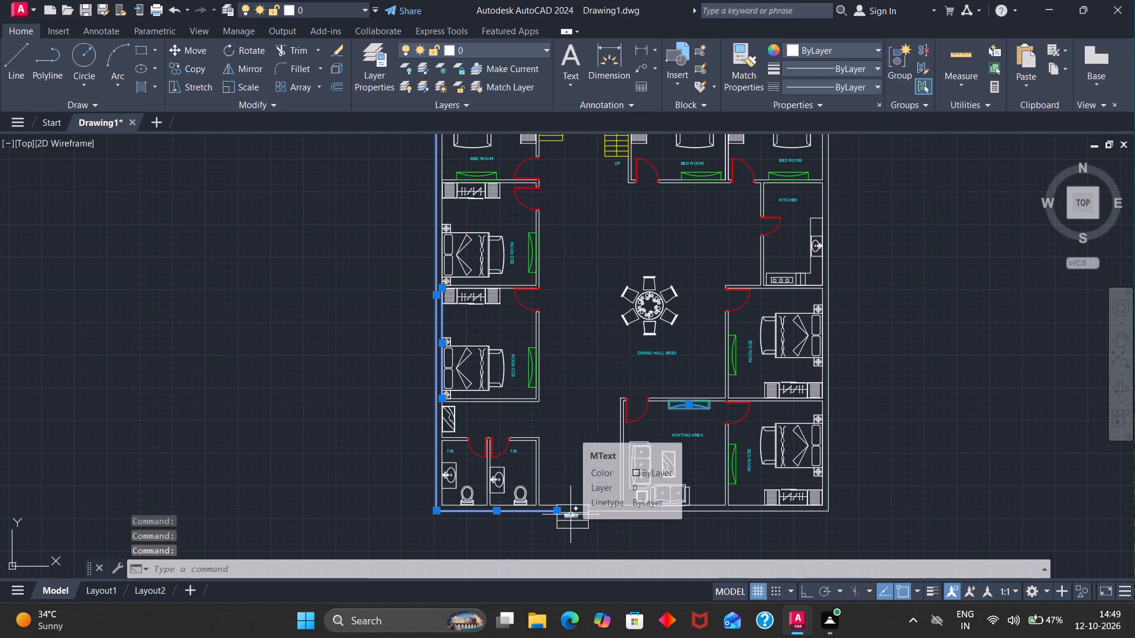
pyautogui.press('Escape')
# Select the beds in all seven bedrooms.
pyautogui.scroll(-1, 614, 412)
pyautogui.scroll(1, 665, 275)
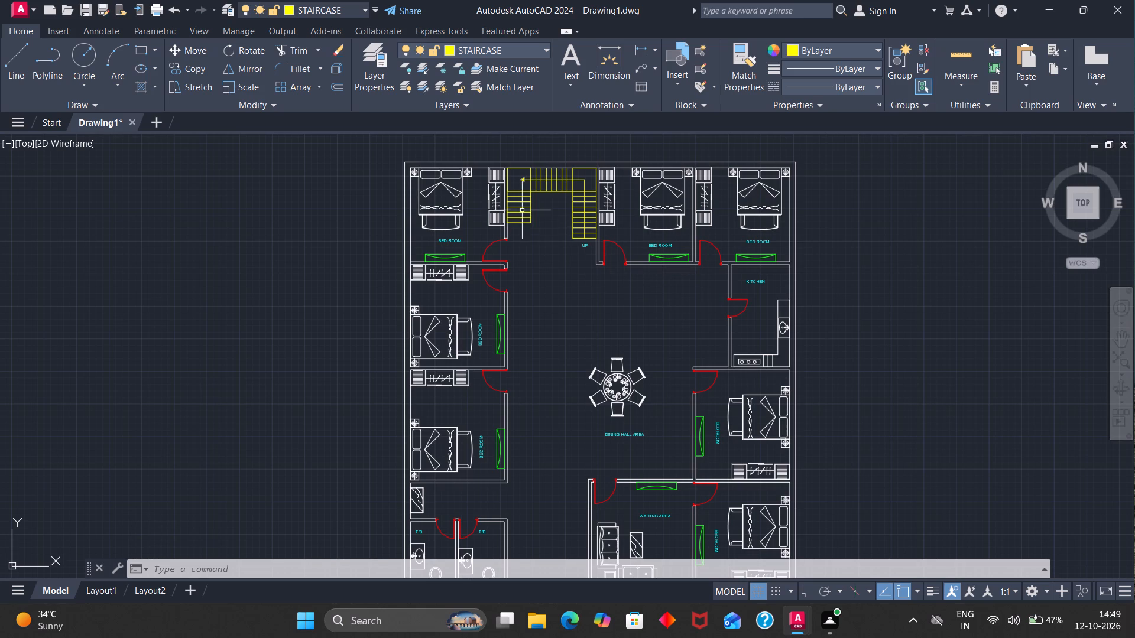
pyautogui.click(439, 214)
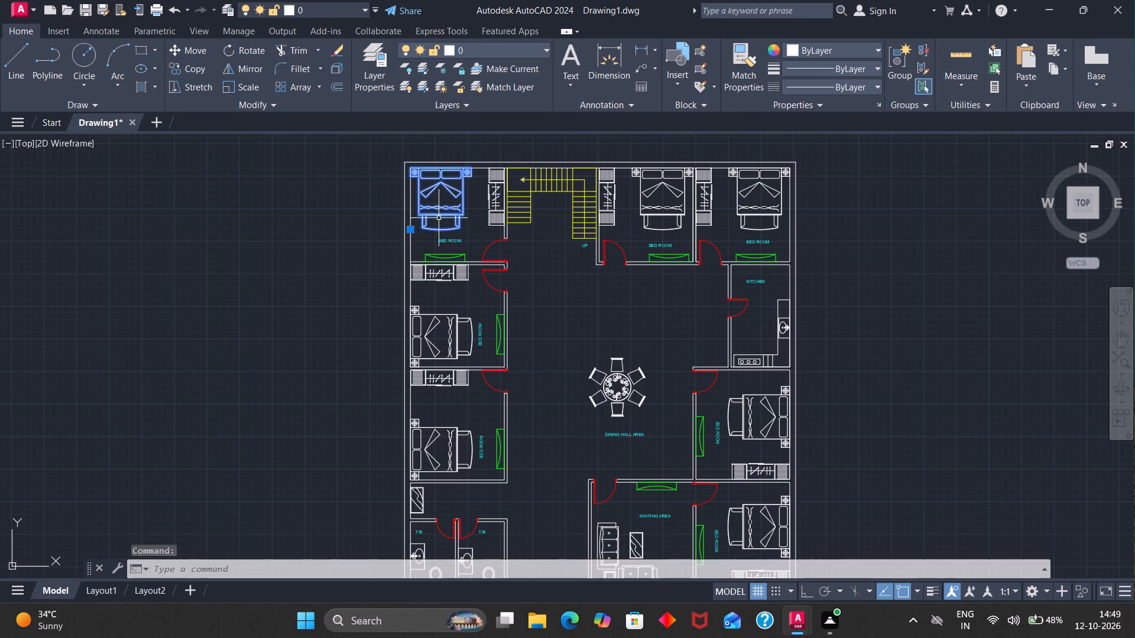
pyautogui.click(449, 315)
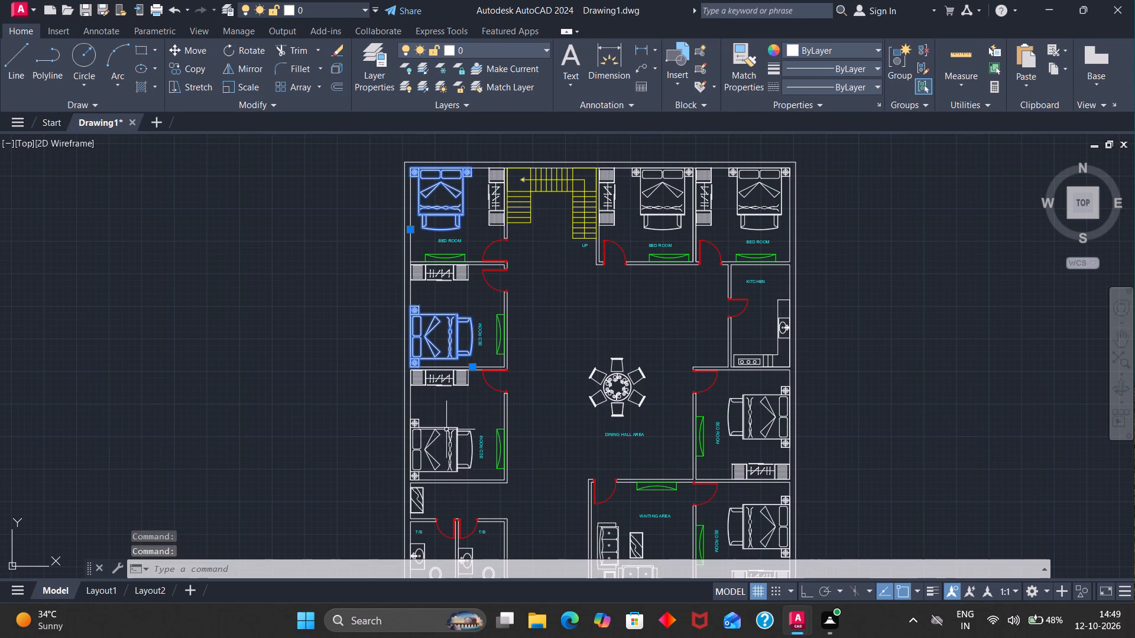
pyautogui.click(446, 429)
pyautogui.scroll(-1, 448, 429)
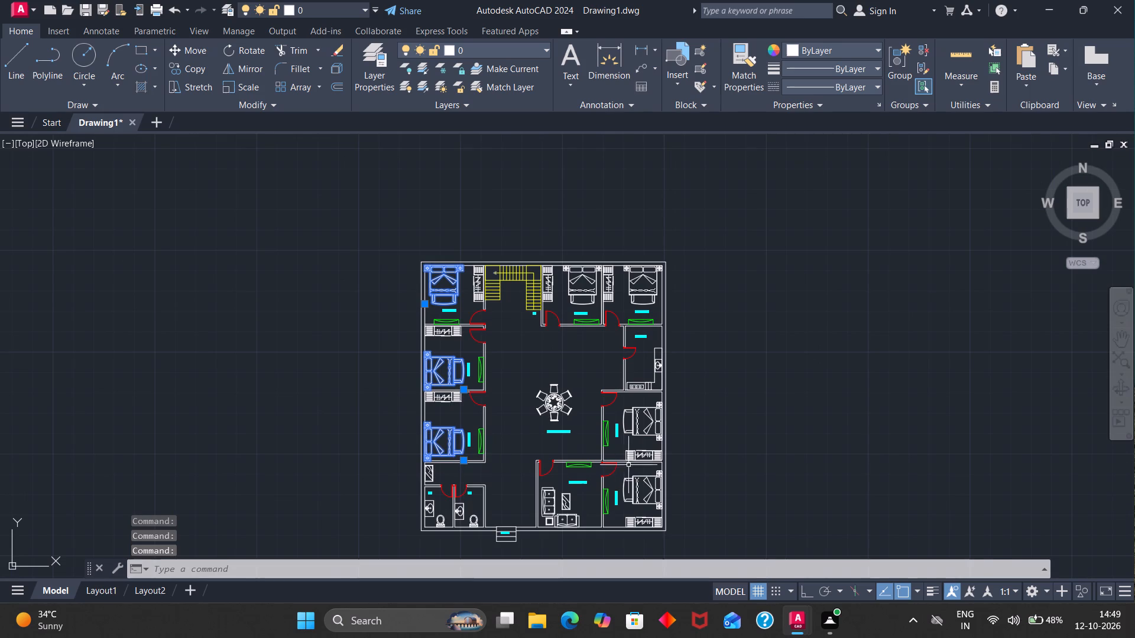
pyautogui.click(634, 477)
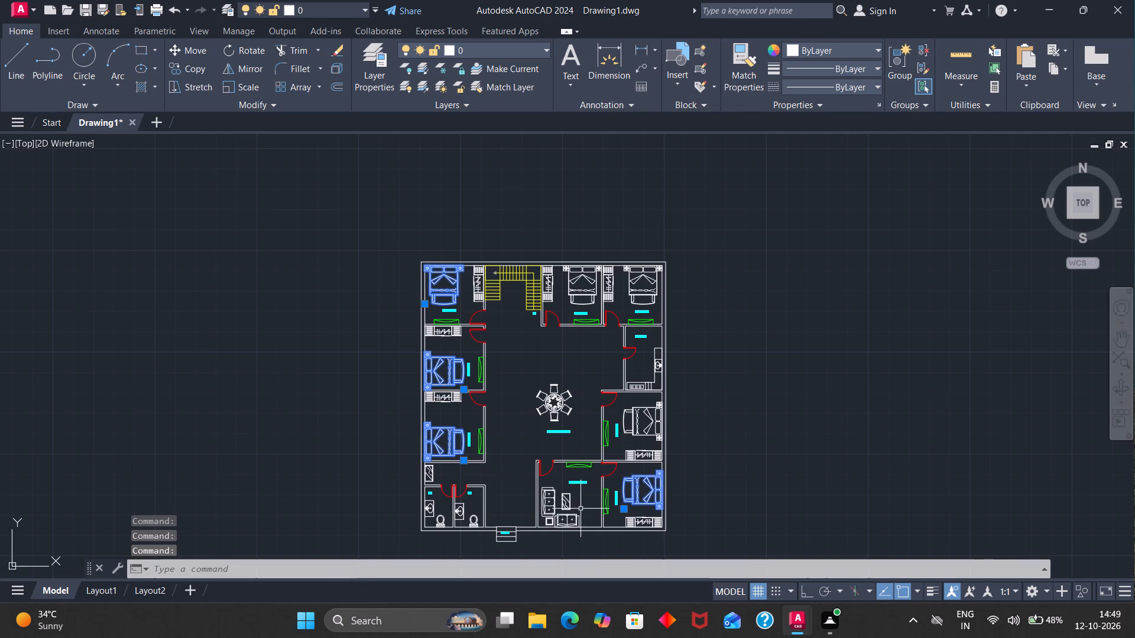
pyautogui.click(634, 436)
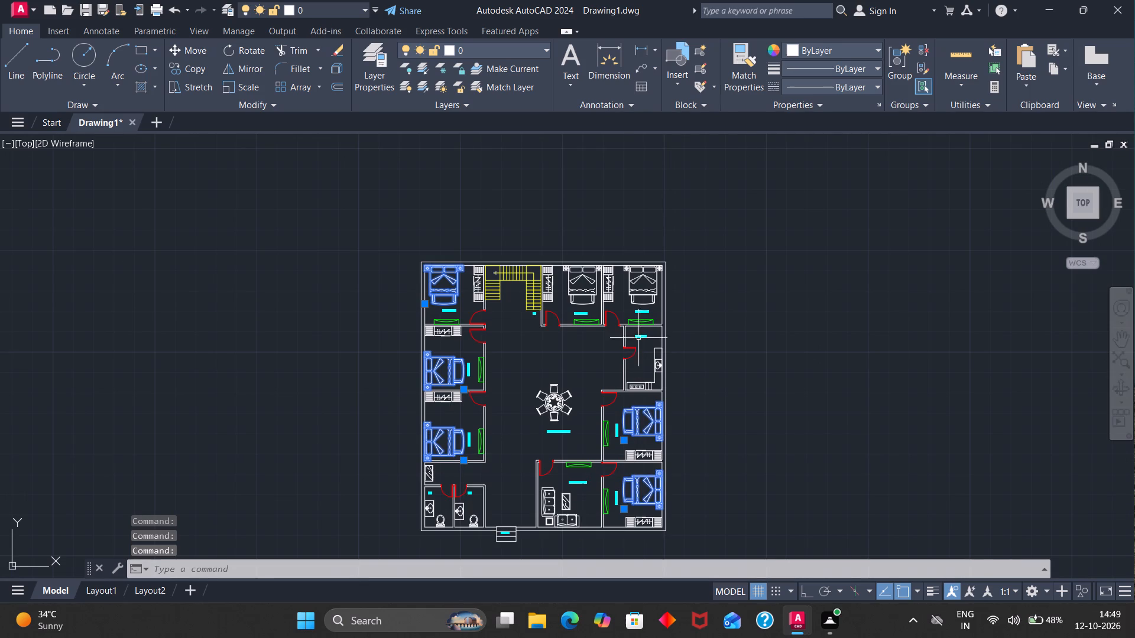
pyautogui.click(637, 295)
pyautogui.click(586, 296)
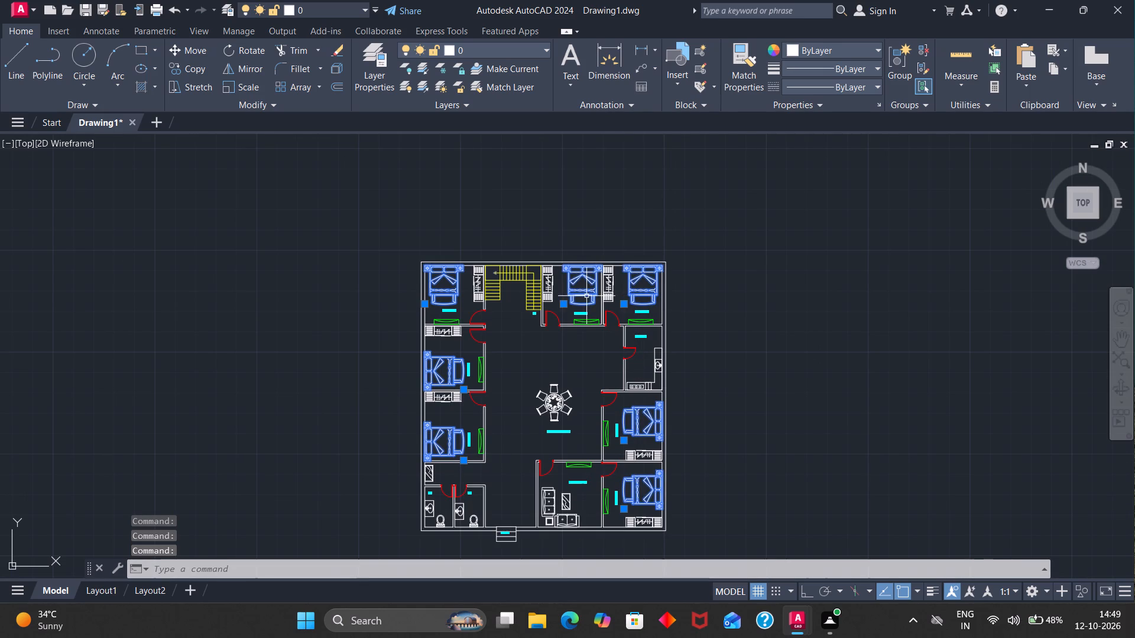
# Create a new layer named BED in the layer manager.
pyautogui.click(384, 45)
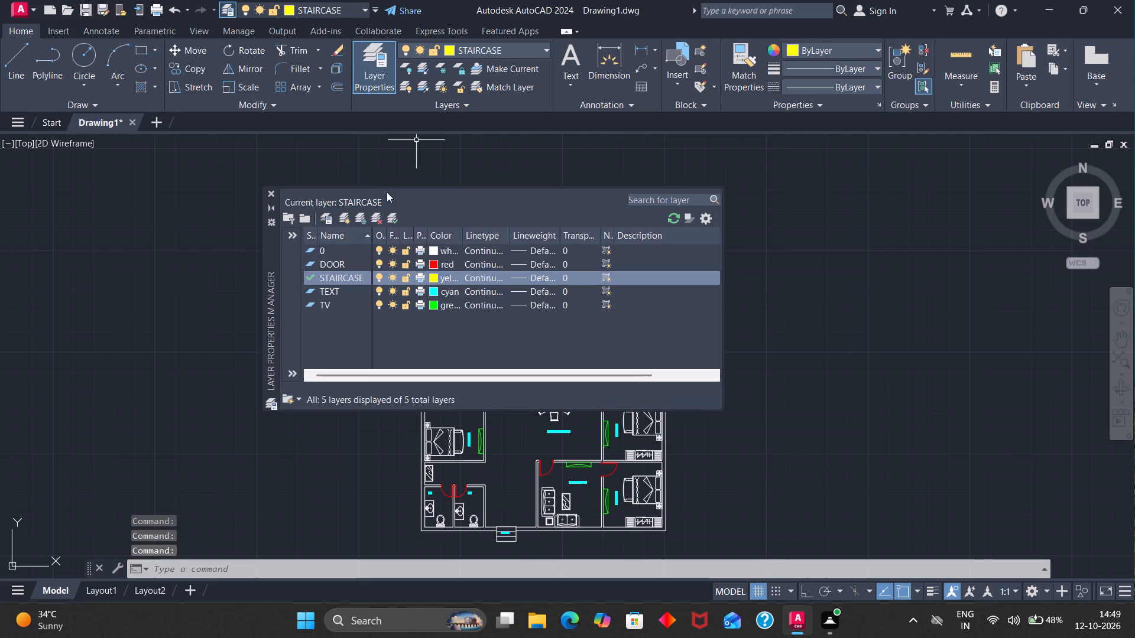
pyautogui.click(343, 217)
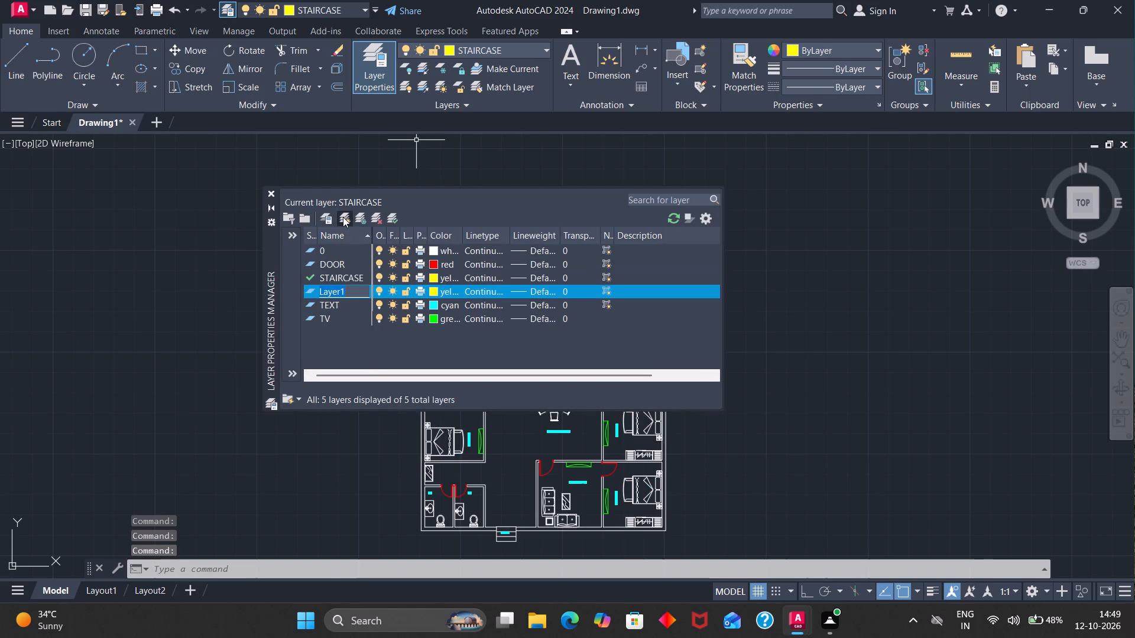
pyautogui.press('BackSpace')
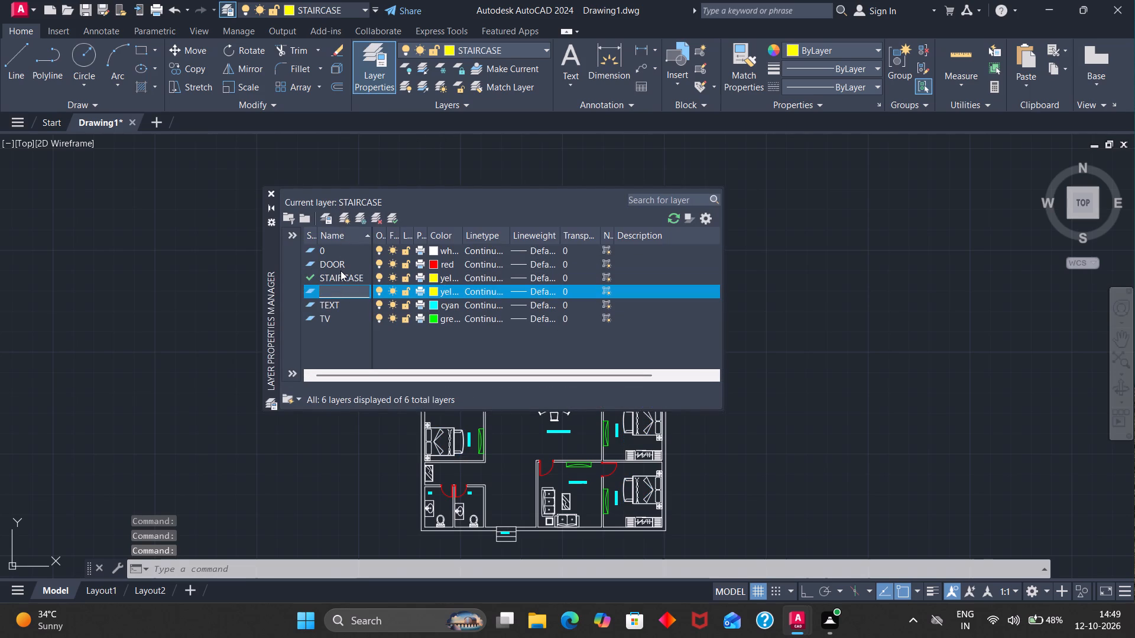
pyautogui.write('BED')
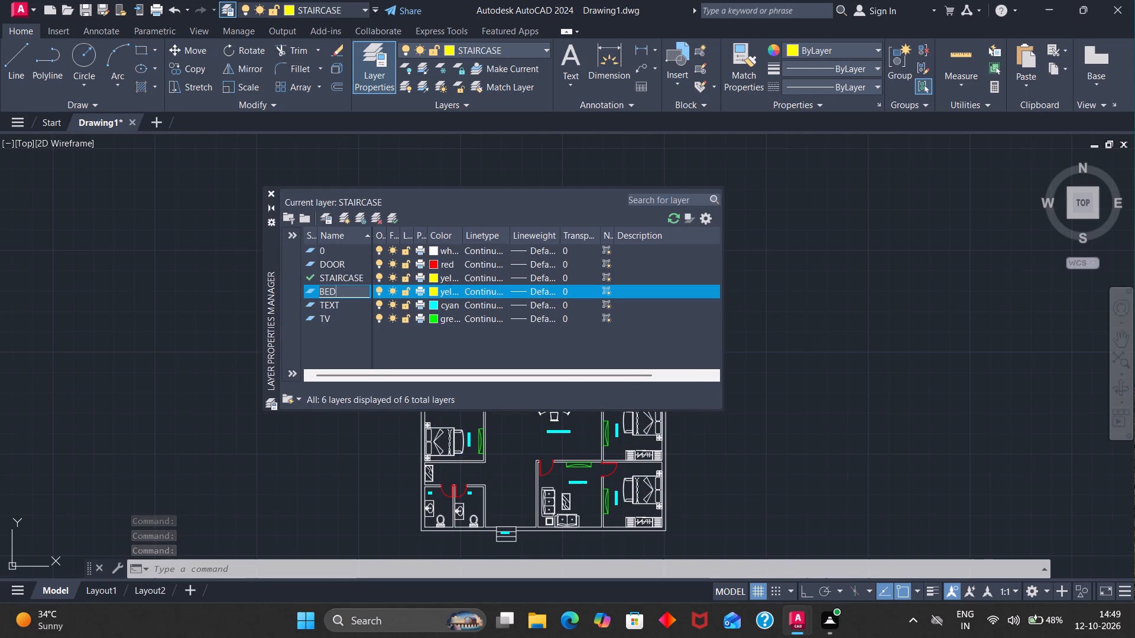
# Set the BED layer's colour to index colour 42 and close the layer manager.
pyautogui.click(432, 291)
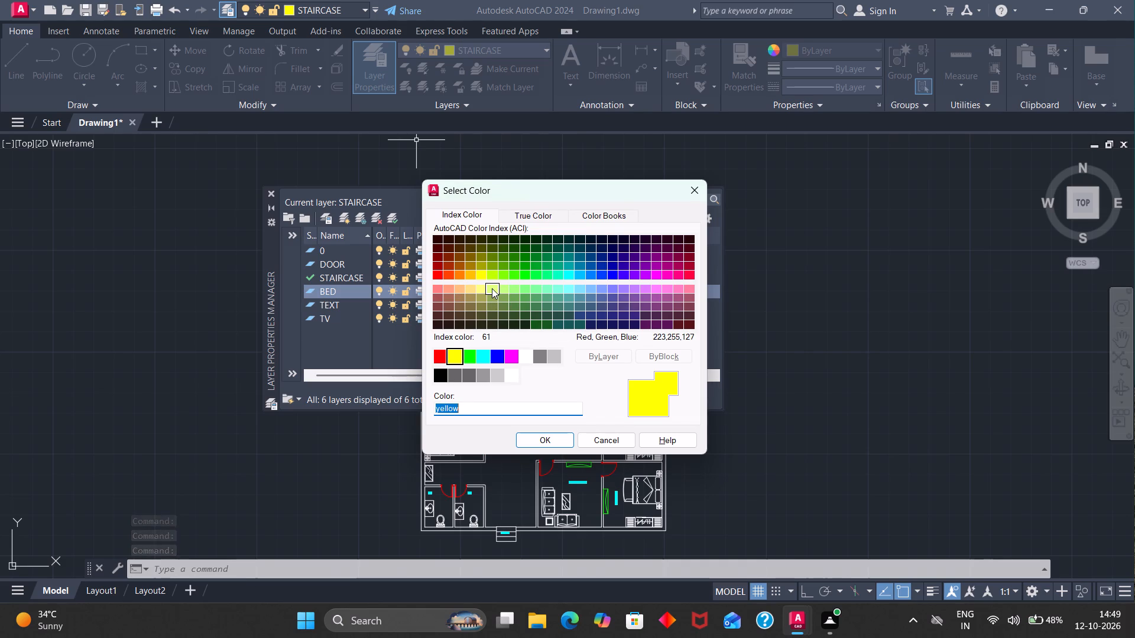
pyautogui.click(473, 263)
pyautogui.click(549, 441)
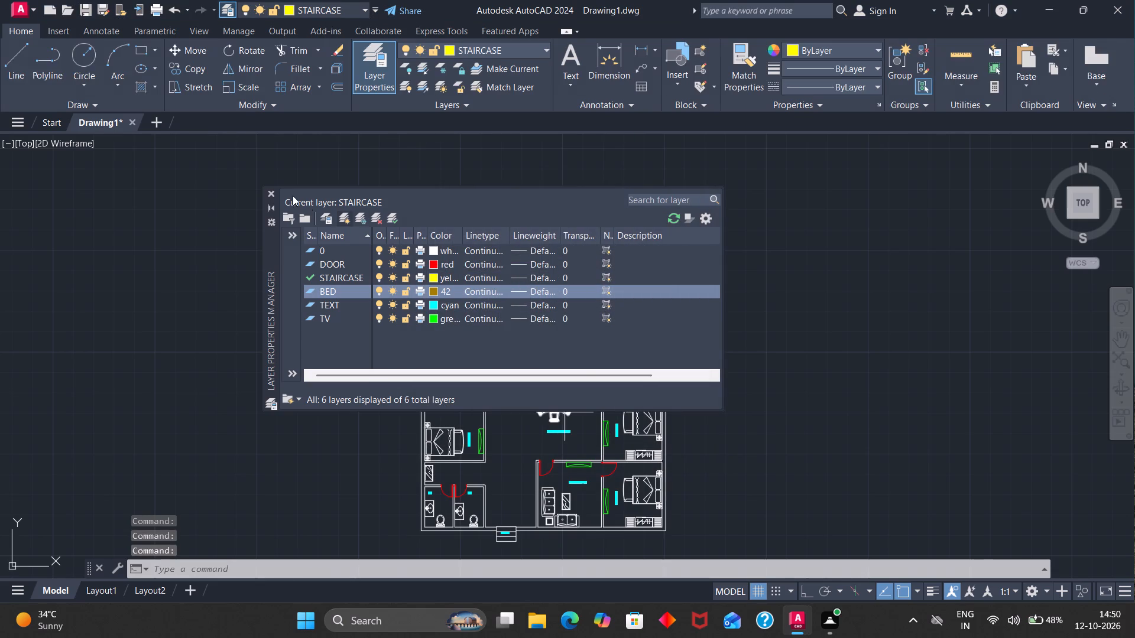
pyautogui.click(270, 190)
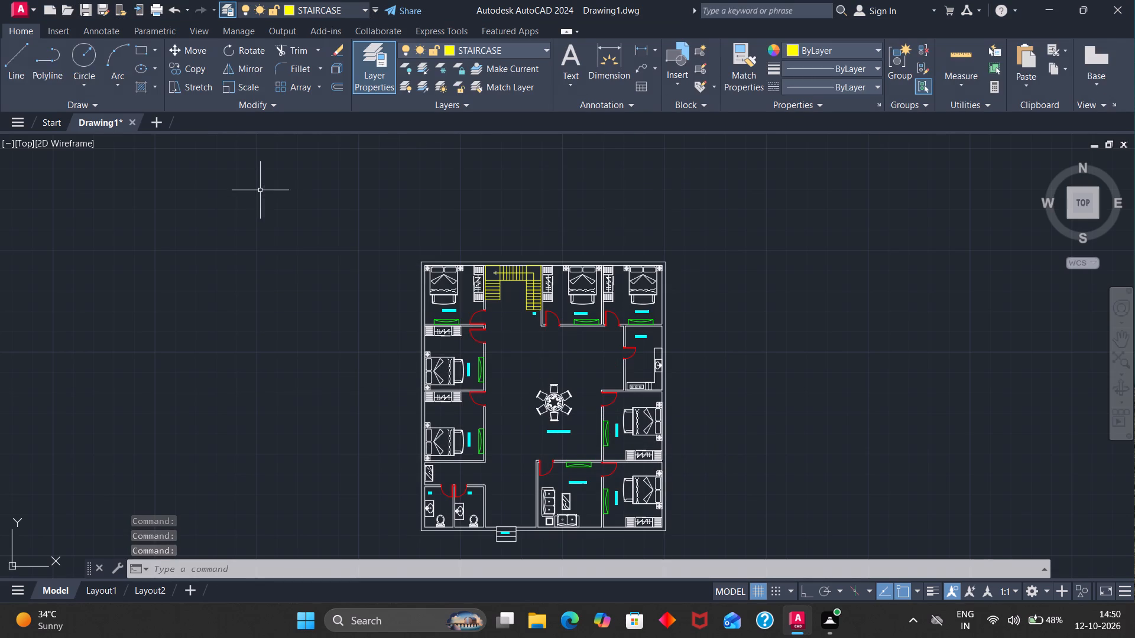
# Select the beds in all seven bedrooms and assign them to the BED layer.
pyautogui.click(444, 291)
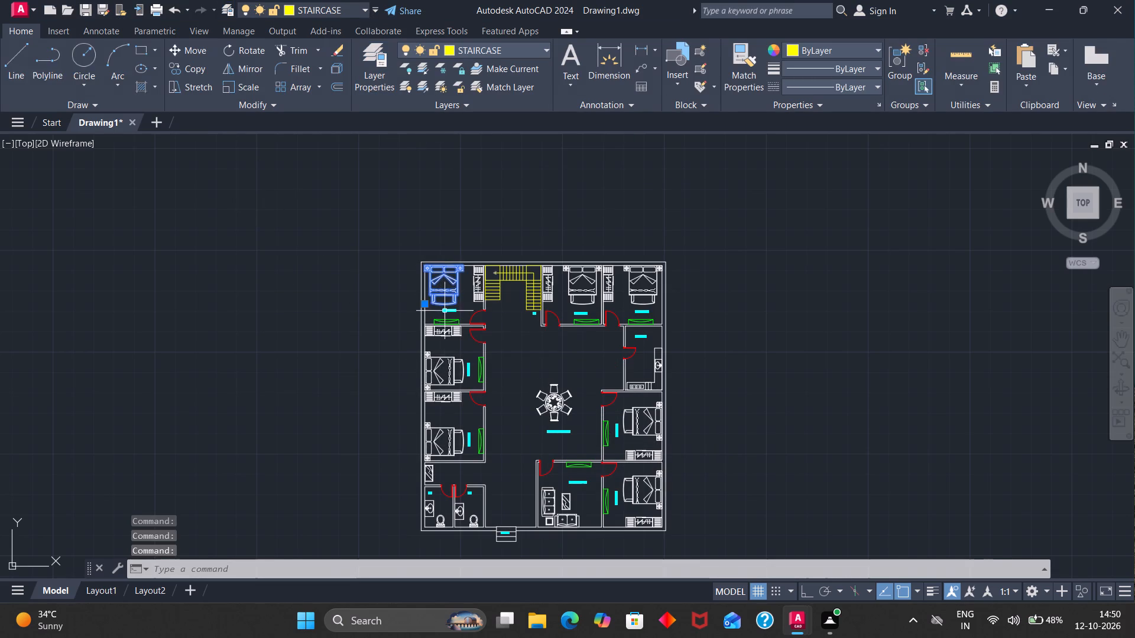
pyautogui.click(443, 357)
pyautogui.click(443, 439)
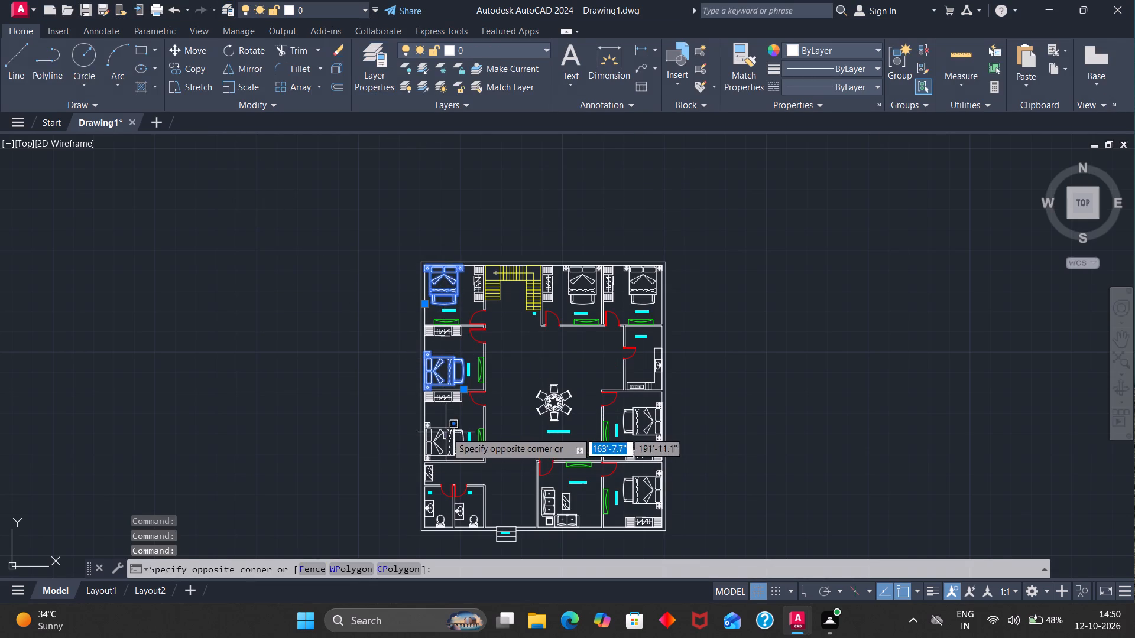
pyautogui.click(446, 431)
pyautogui.click(447, 430)
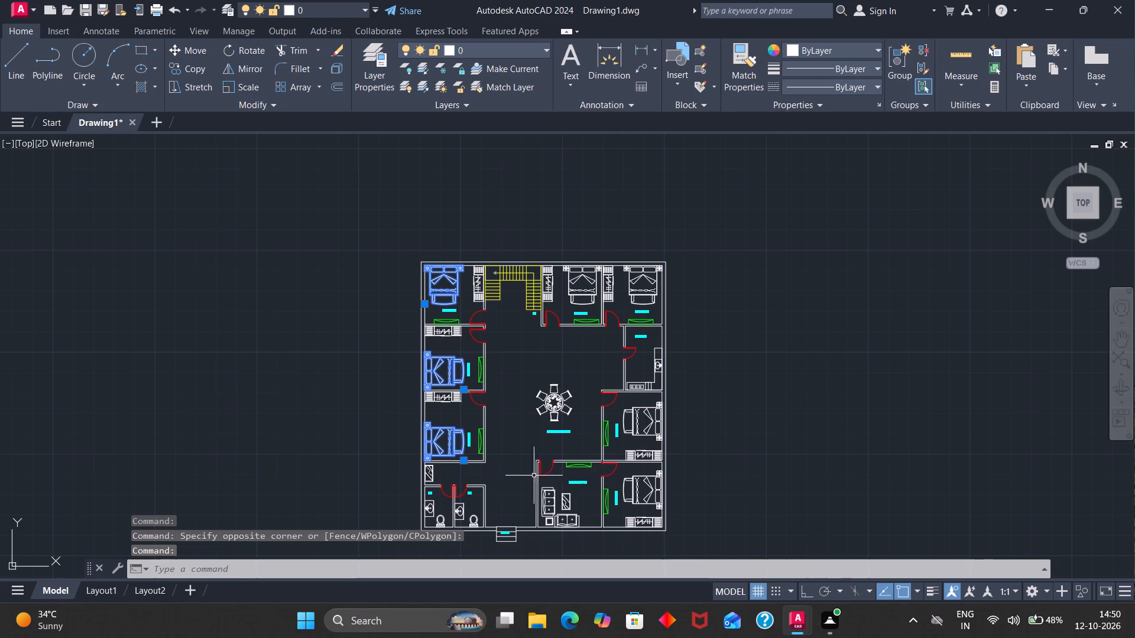
pyautogui.click(625, 417)
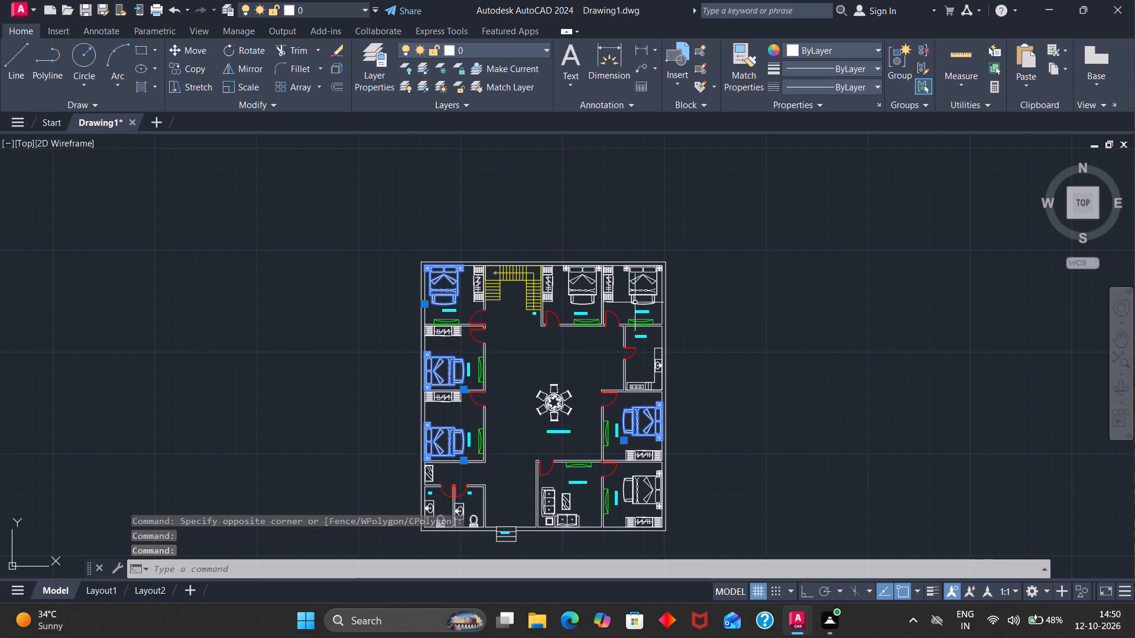
pyautogui.click(641, 295)
pyautogui.click(594, 294)
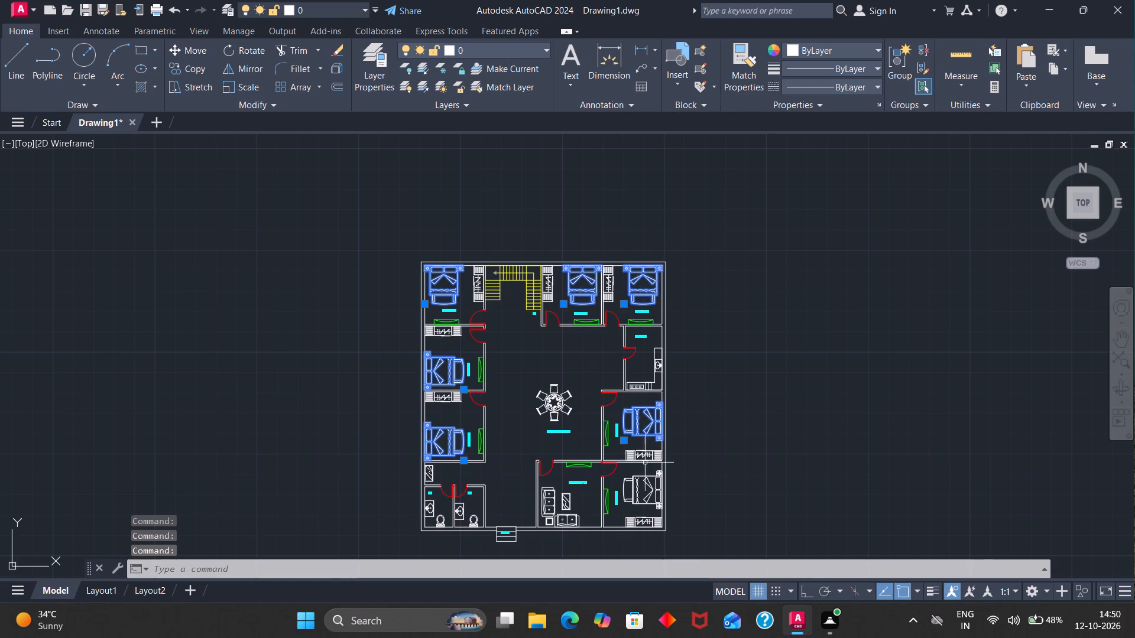
pyautogui.click(654, 490)
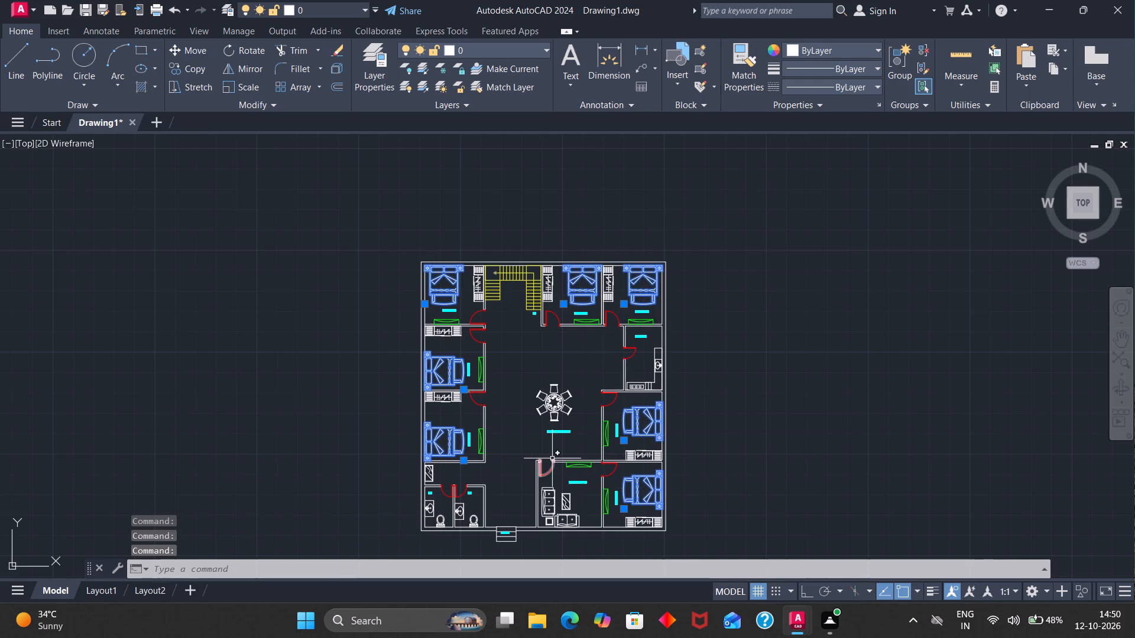
pyautogui.click(545, 49)
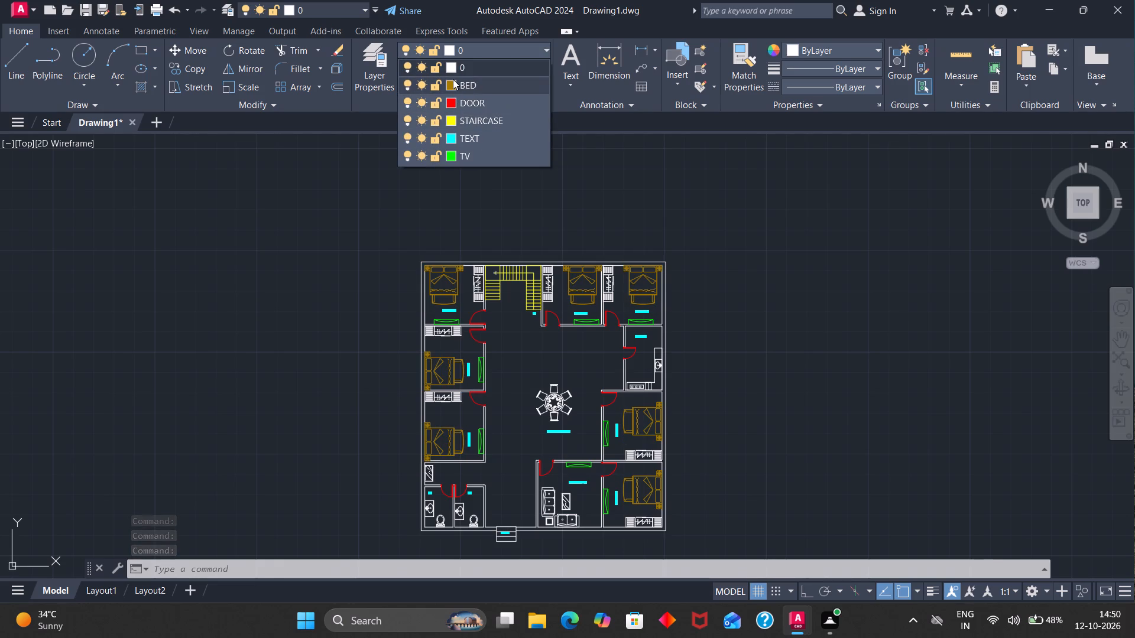
pyautogui.click(453, 79)
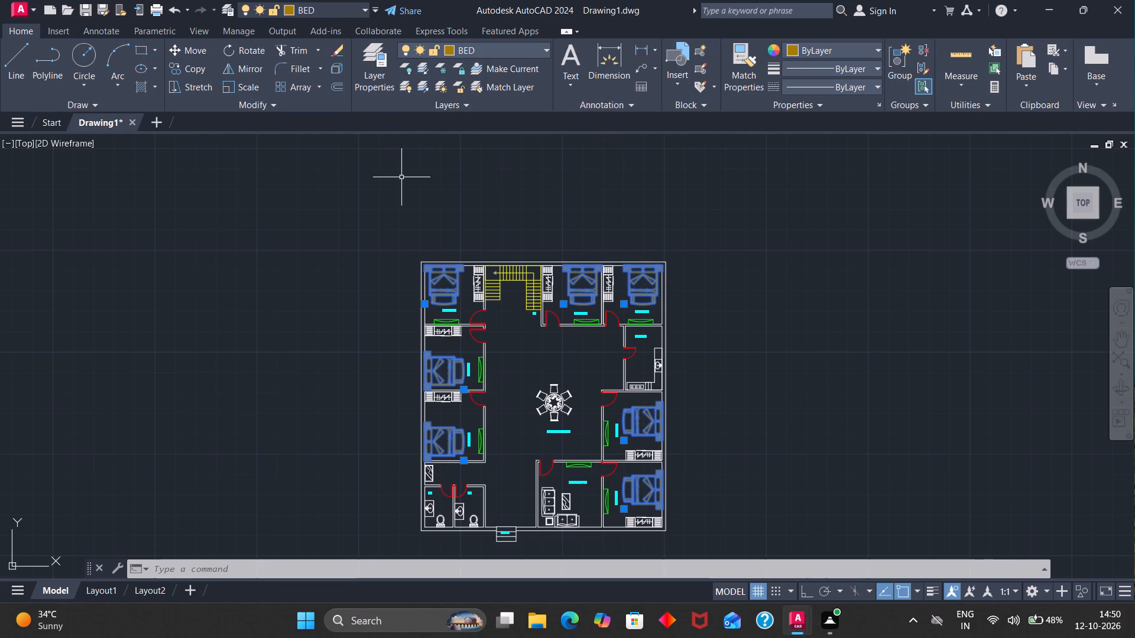
# Clear the bed selection and create a new layer named CUPBOARD in the layer manager.
pyautogui.press('Escape')
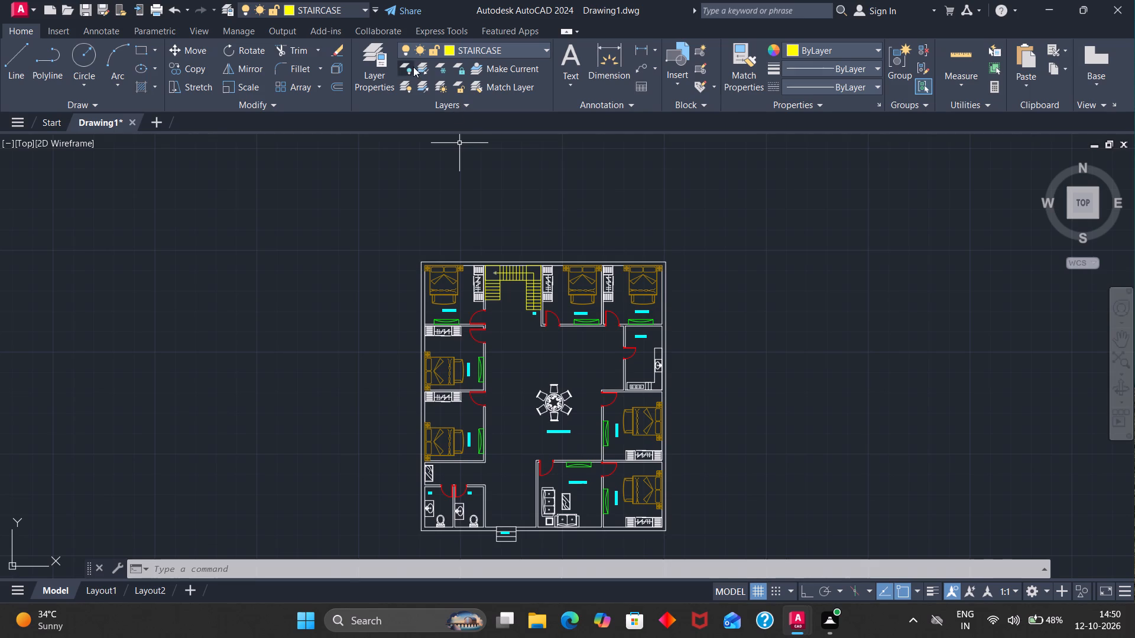
pyautogui.click(387, 70)
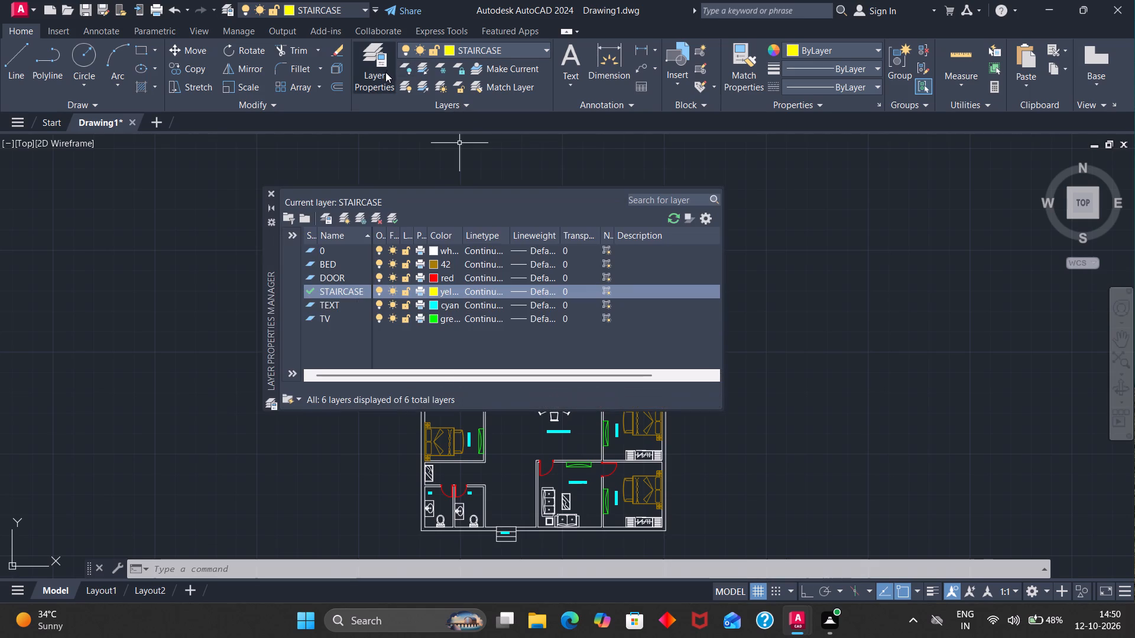
pyautogui.click(347, 219)
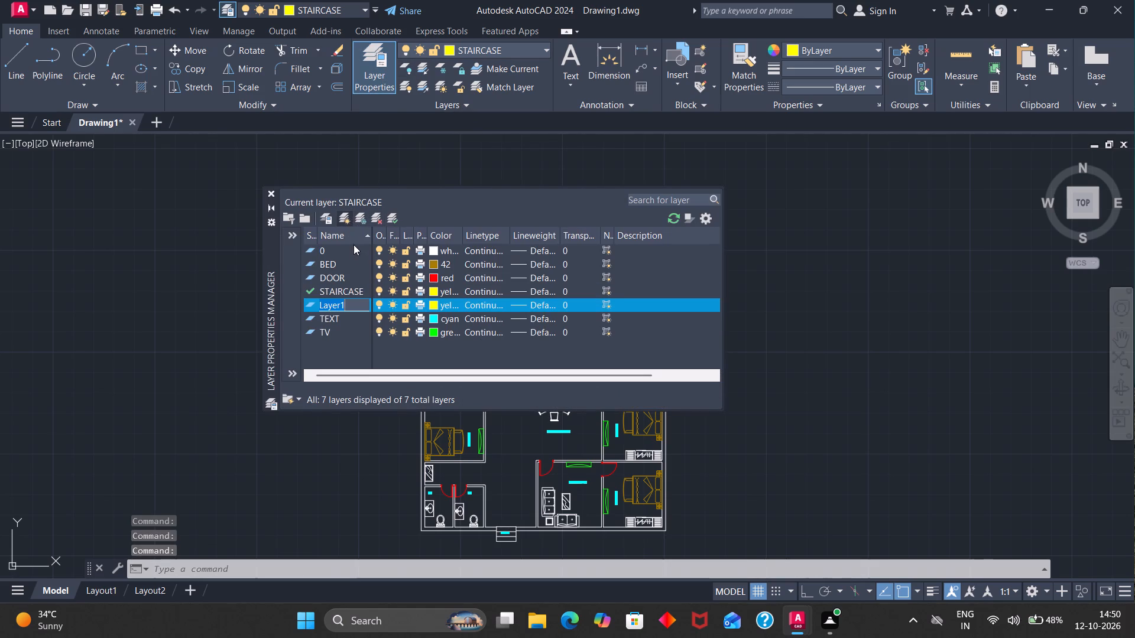
pyautogui.press('BackSpace')
pyautogui.write('CU')
pyautogui.press('p')
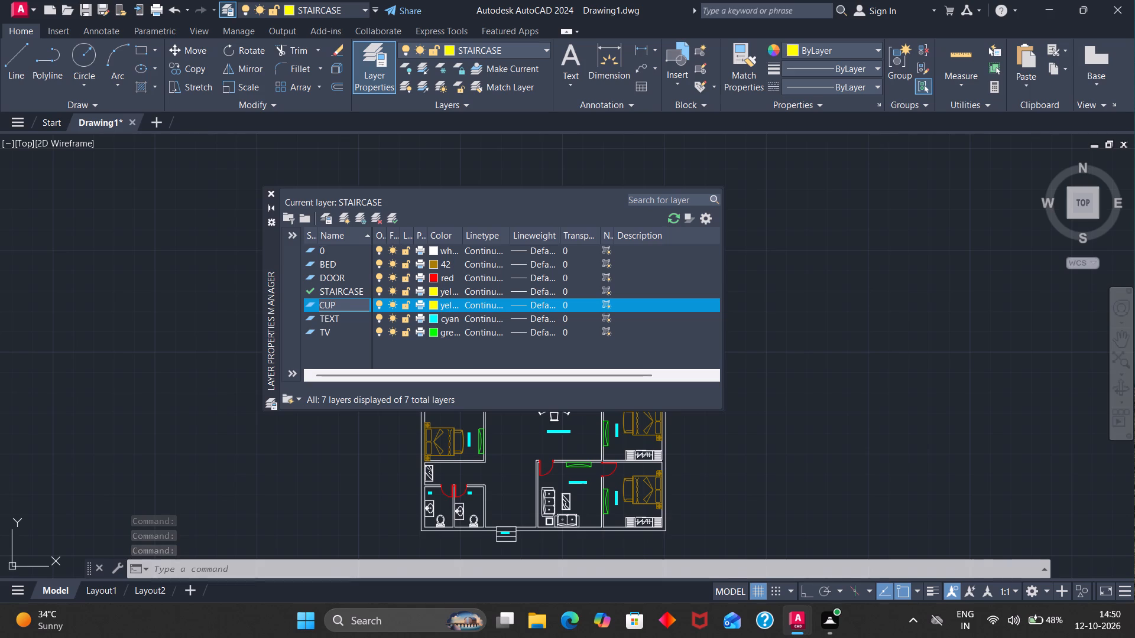
pyautogui.write('BOARD')
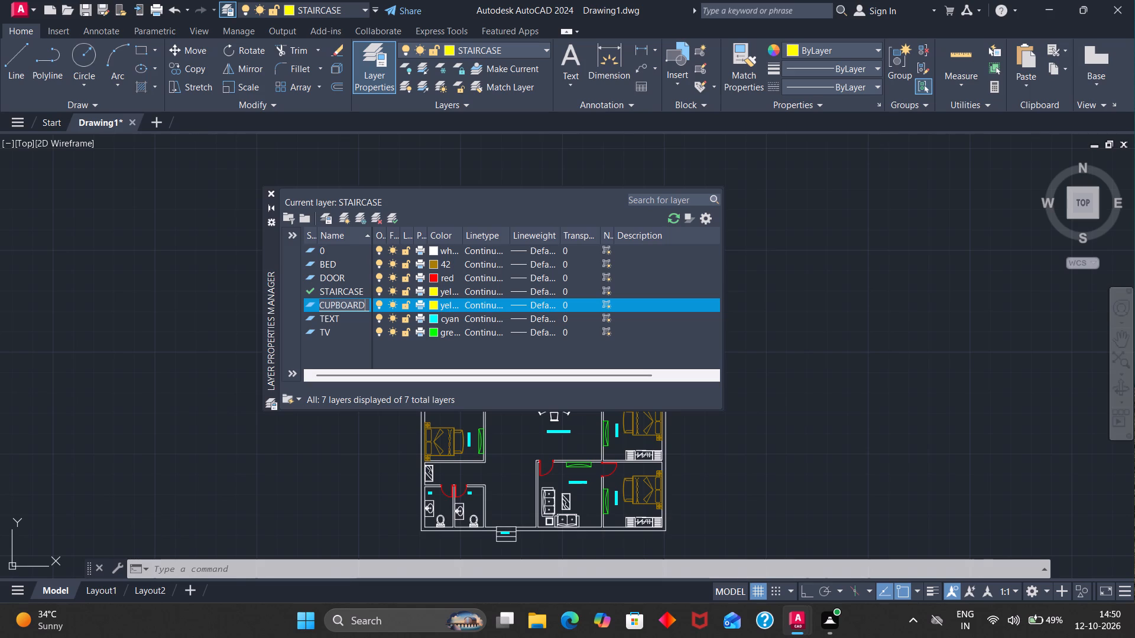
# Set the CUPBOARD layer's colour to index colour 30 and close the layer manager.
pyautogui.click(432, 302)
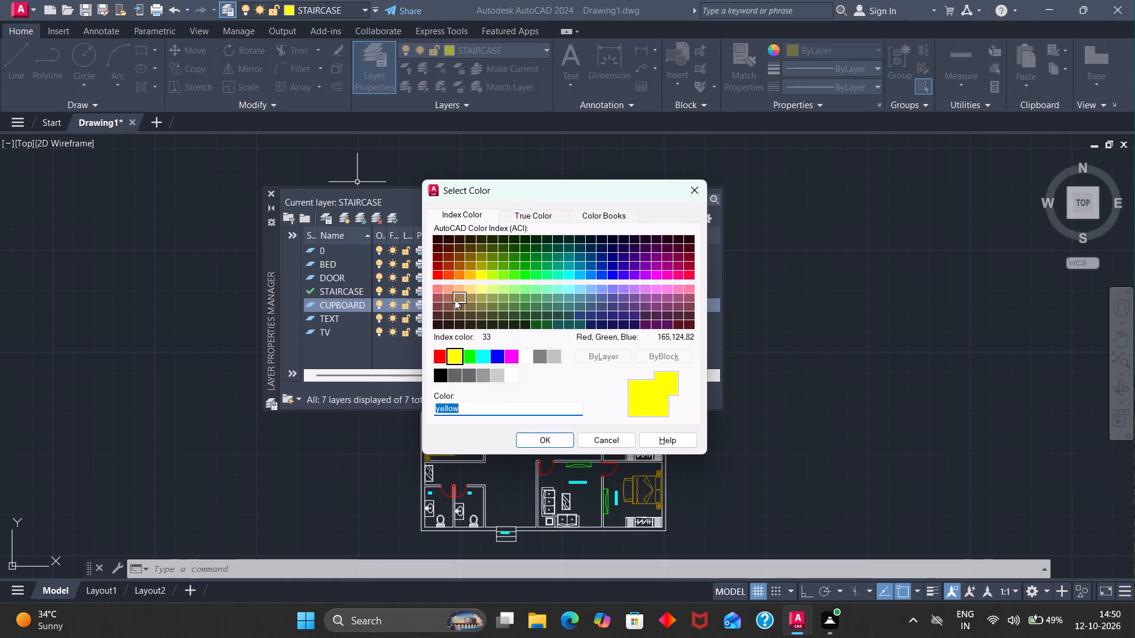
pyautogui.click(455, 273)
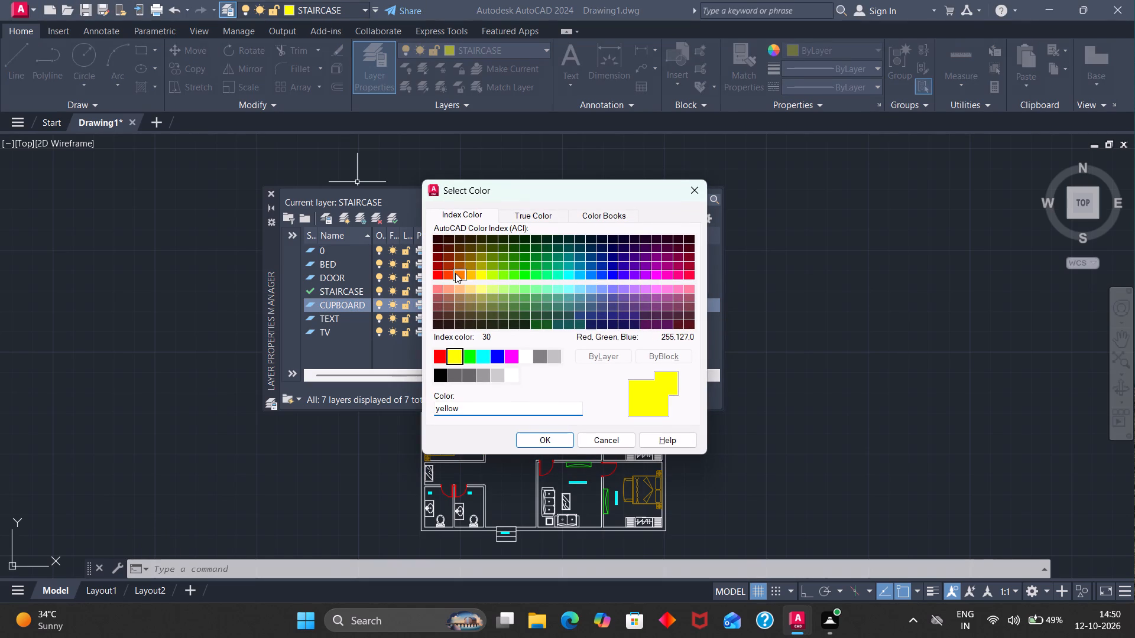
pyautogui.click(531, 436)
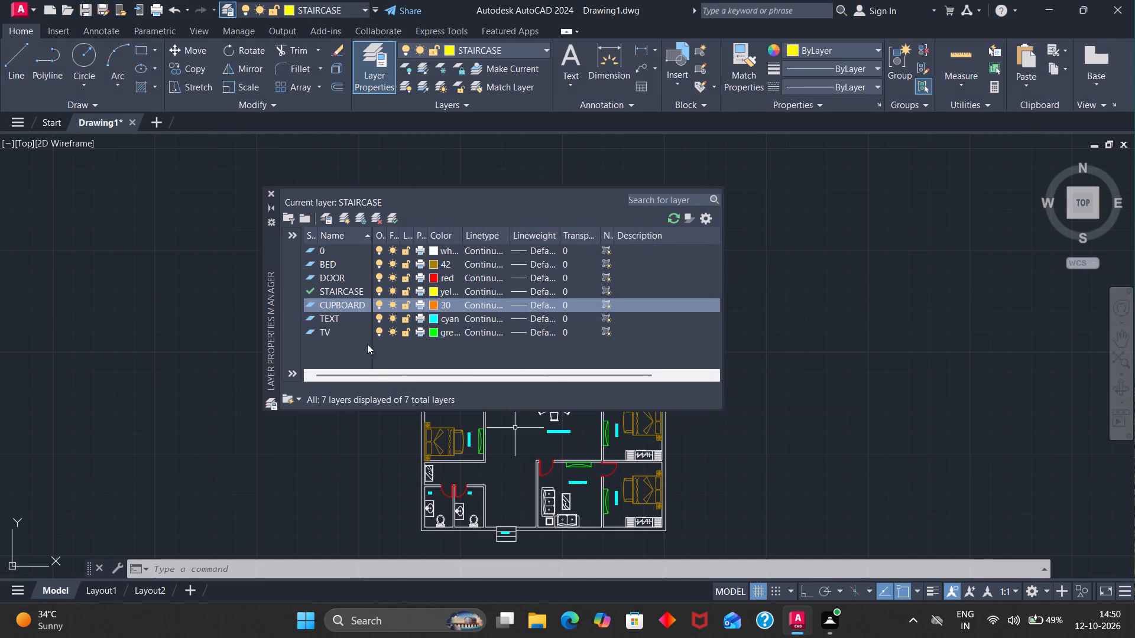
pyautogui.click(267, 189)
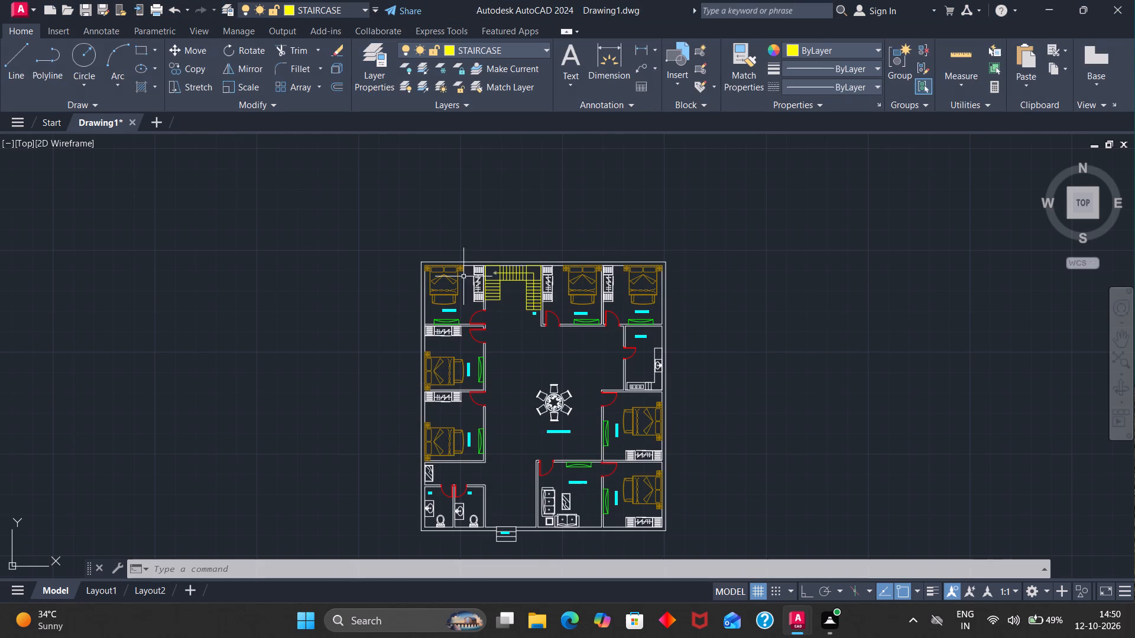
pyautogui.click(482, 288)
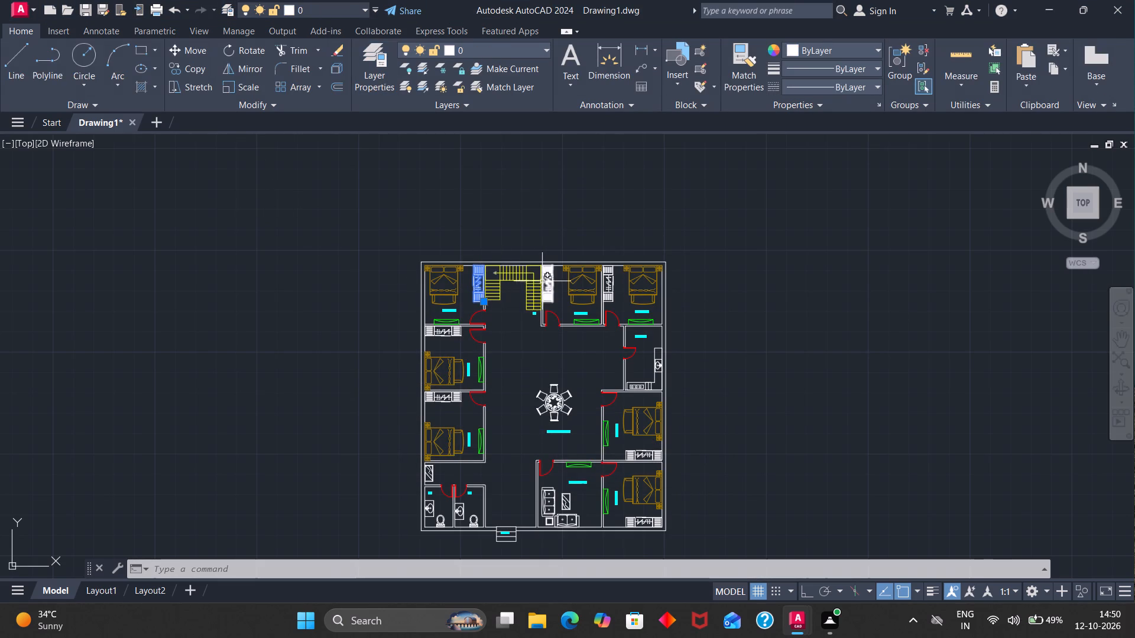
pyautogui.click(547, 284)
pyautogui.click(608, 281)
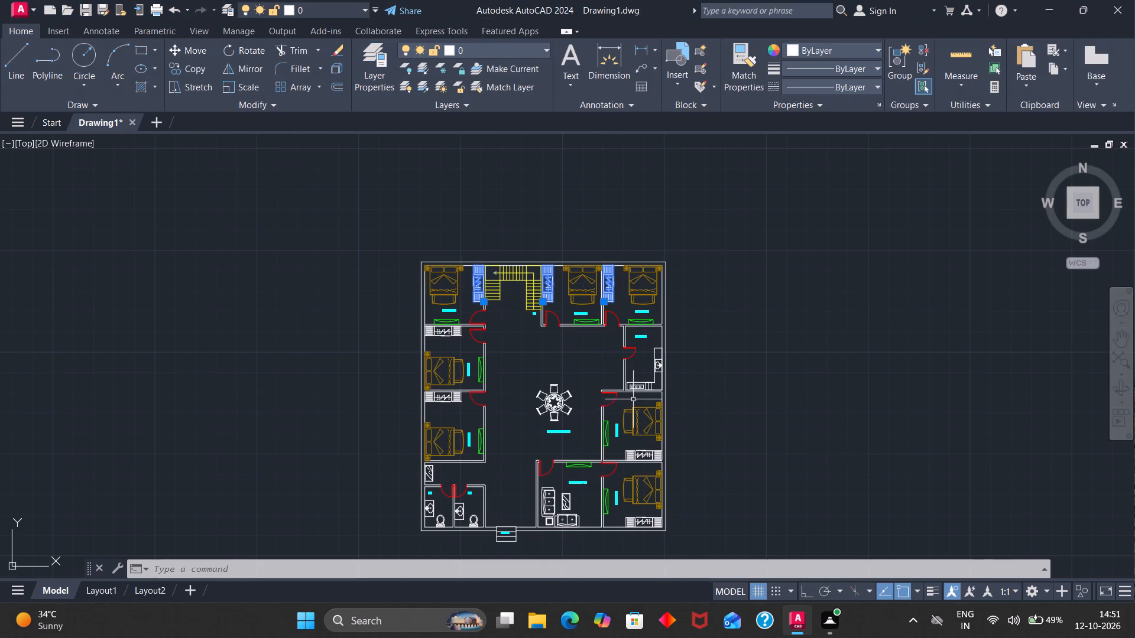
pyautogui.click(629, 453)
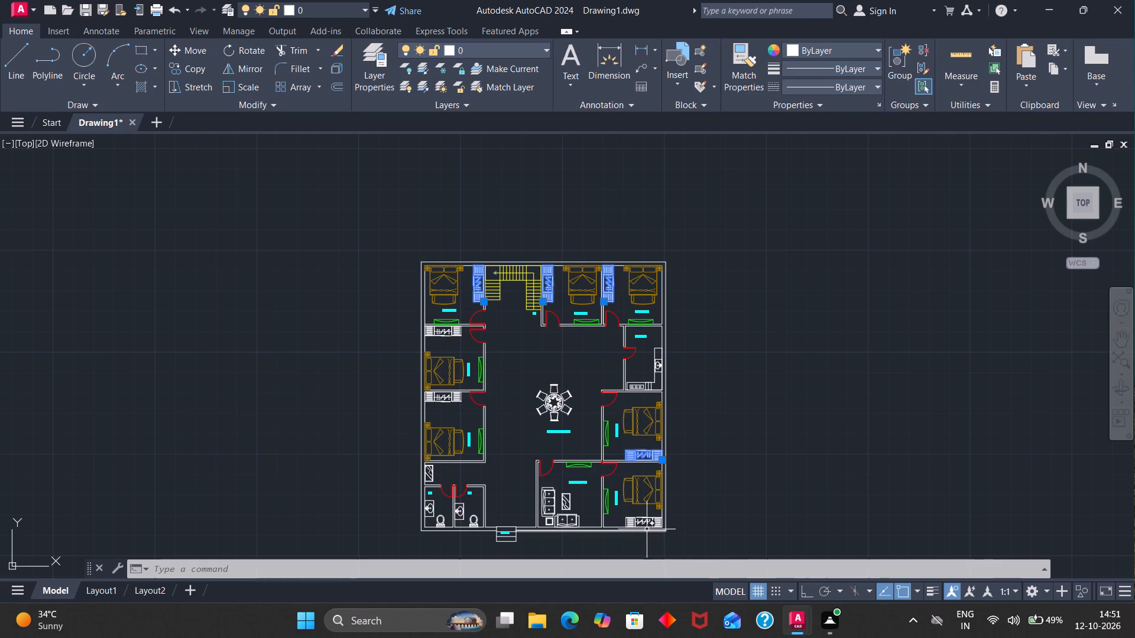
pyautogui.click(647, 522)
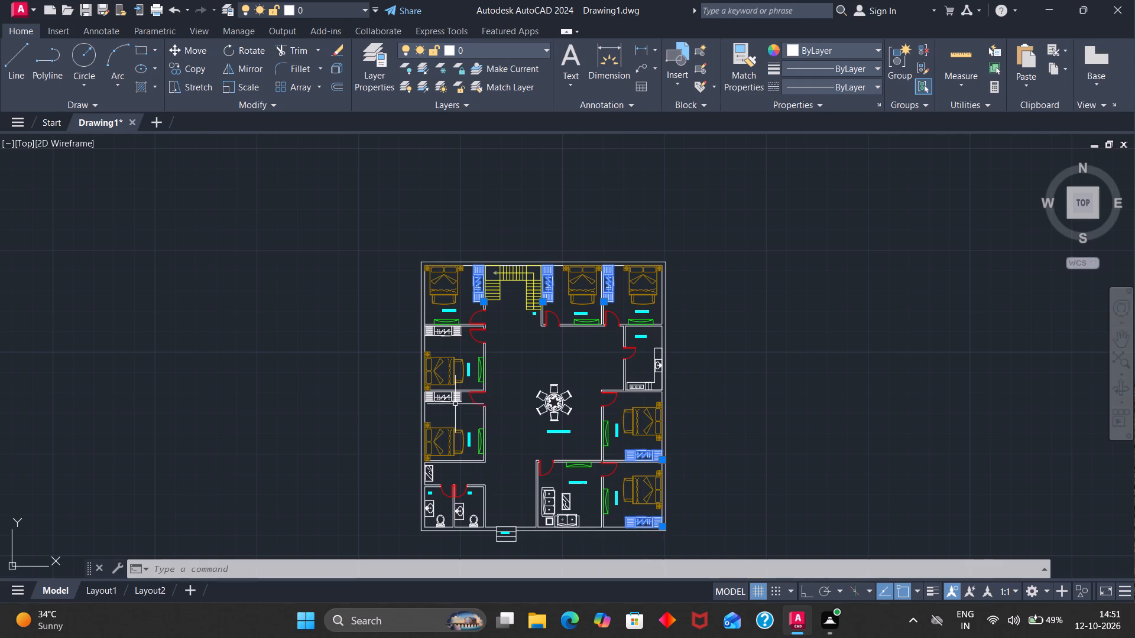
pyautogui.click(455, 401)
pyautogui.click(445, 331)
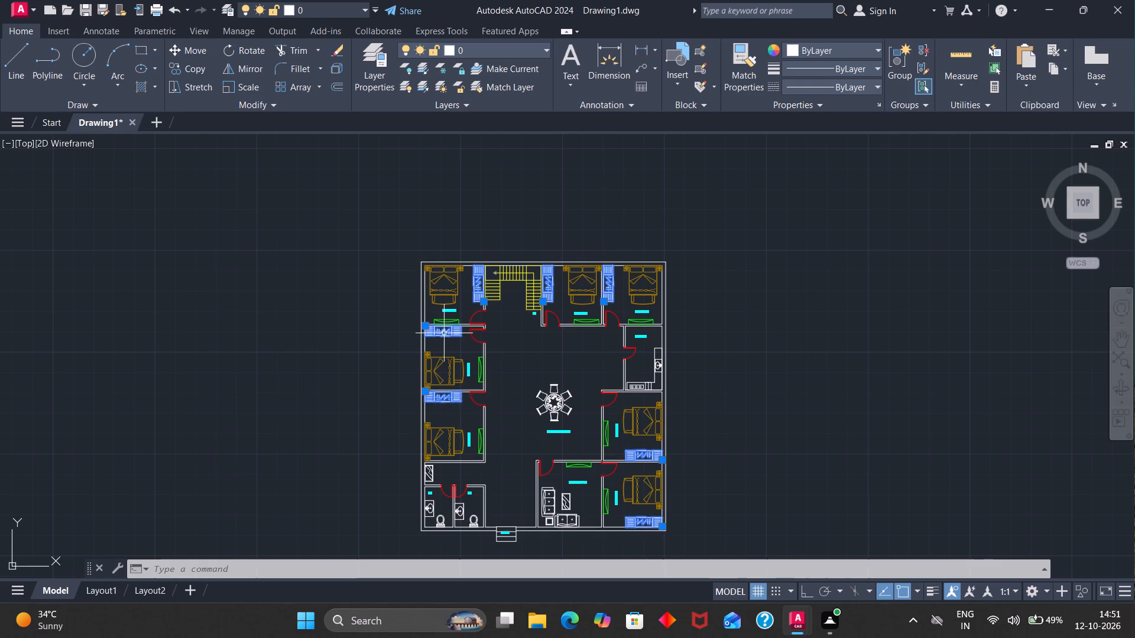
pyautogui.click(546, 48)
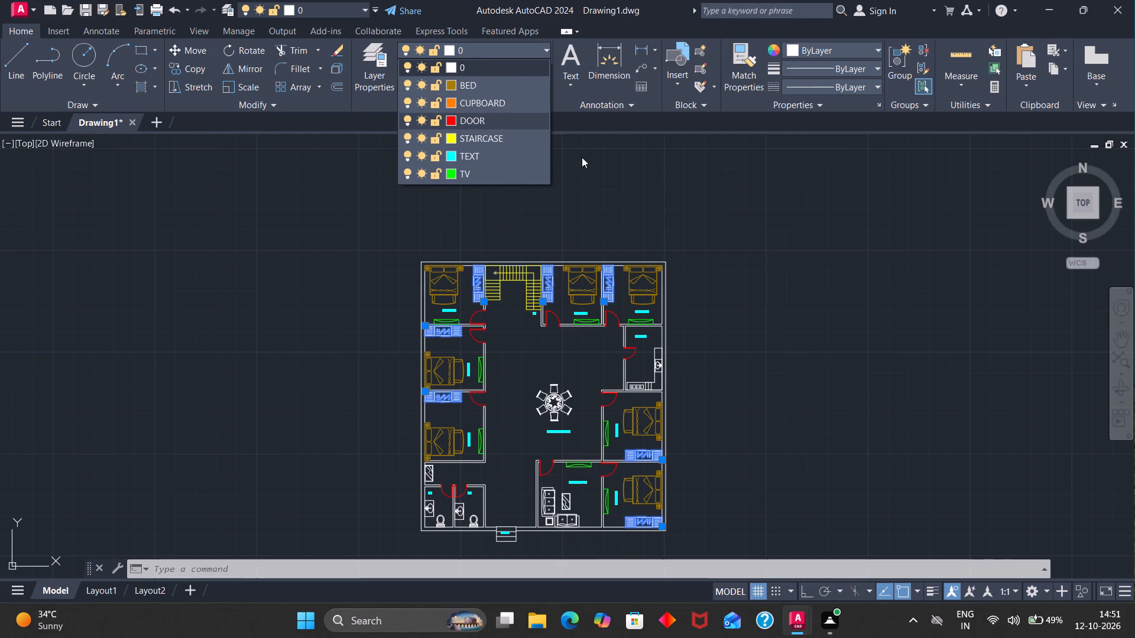
# Set the CUPBOARD layer's colour to index colour 211 in the layer manager and close the manager.
pyautogui.click(368, 80)
pyautogui.click(371, 80)
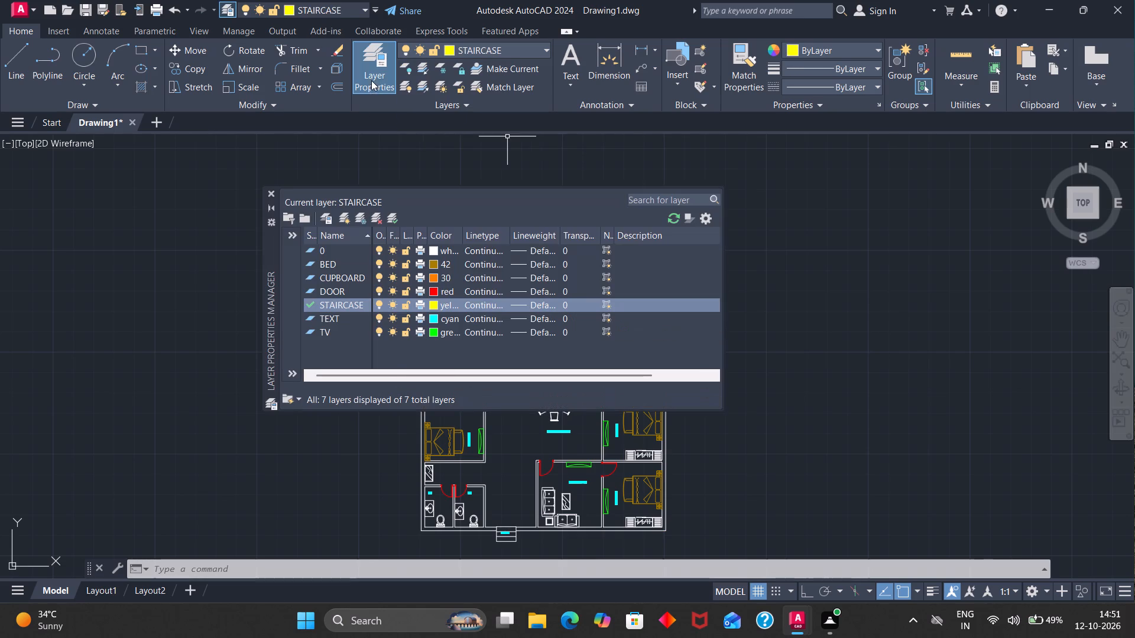
pyautogui.click(437, 274)
pyautogui.click(434, 278)
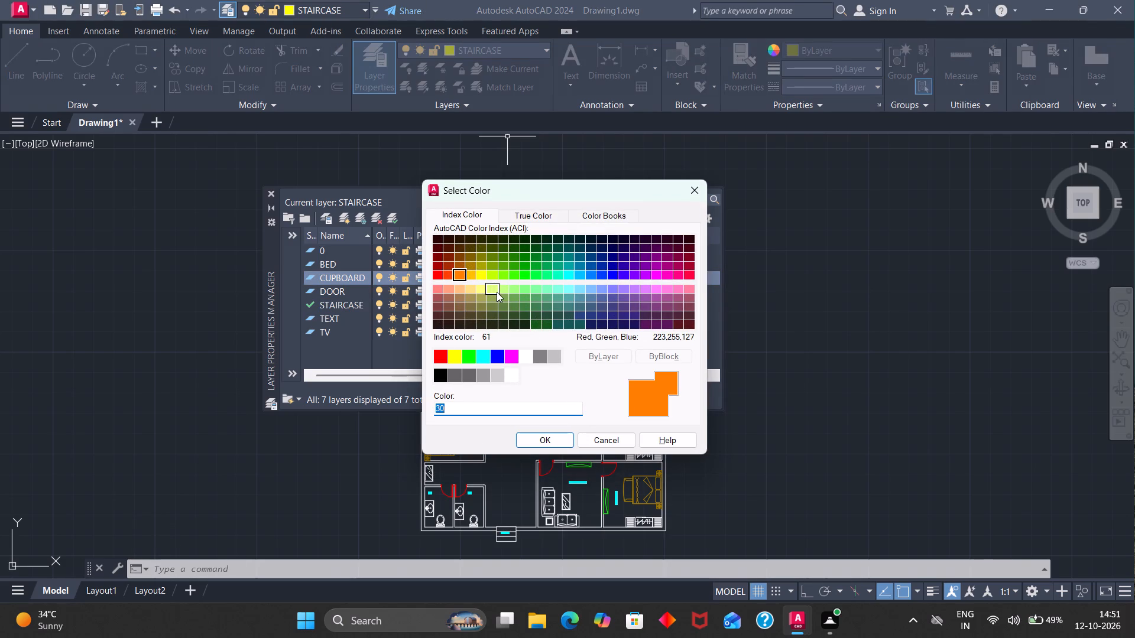
pyautogui.click(654, 288)
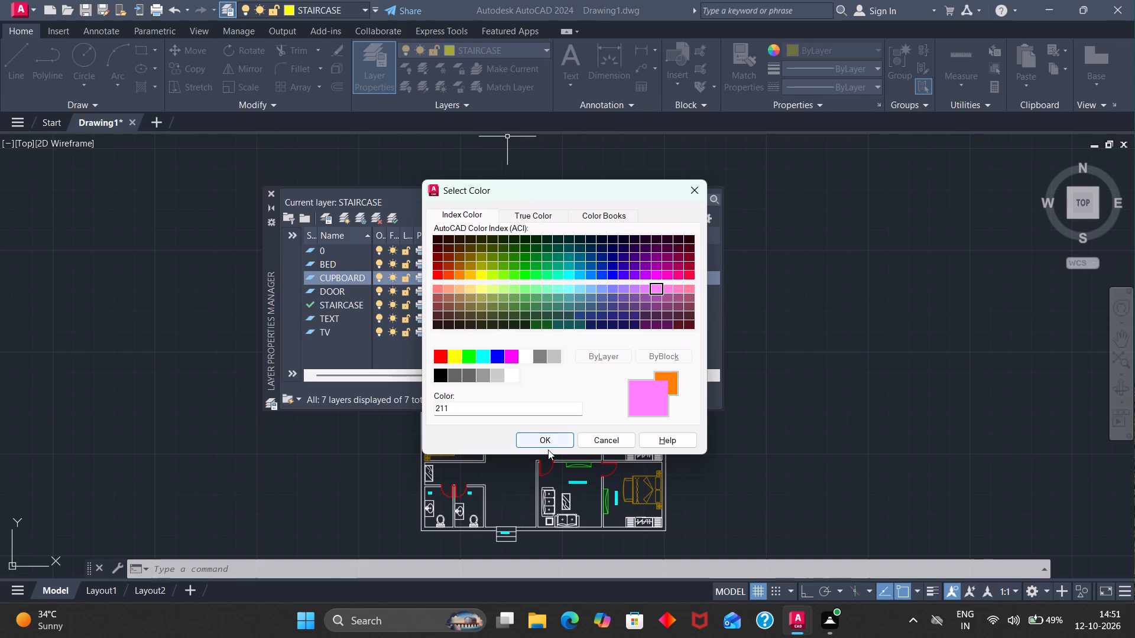
pyautogui.click(548, 450)
pyautogui.click(552, 440)
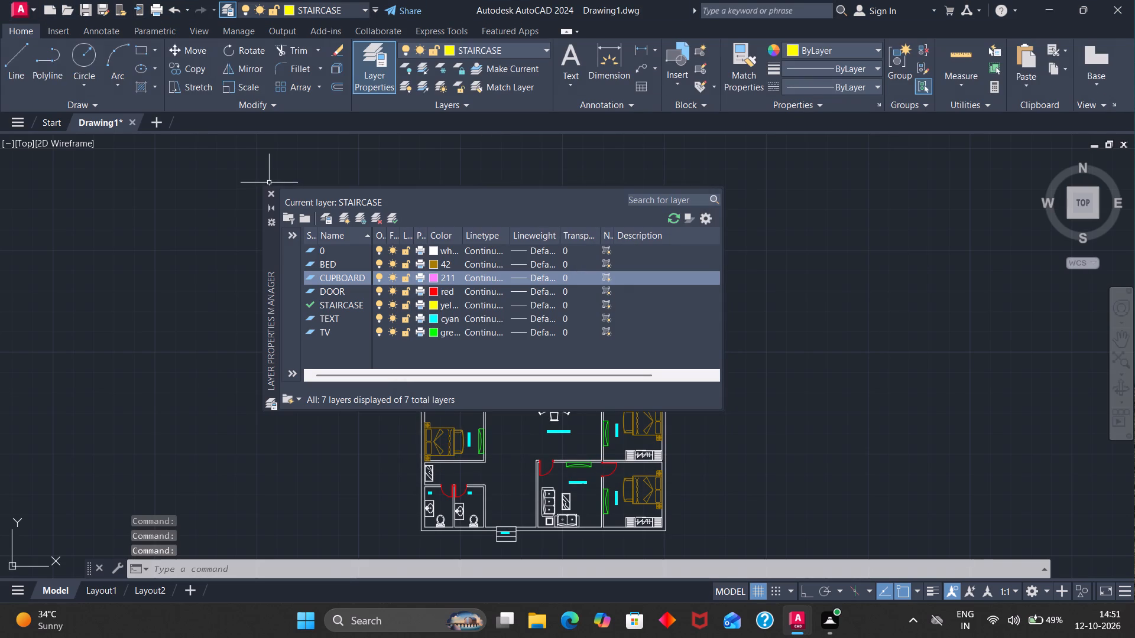
pyautogui.click(268, 194)
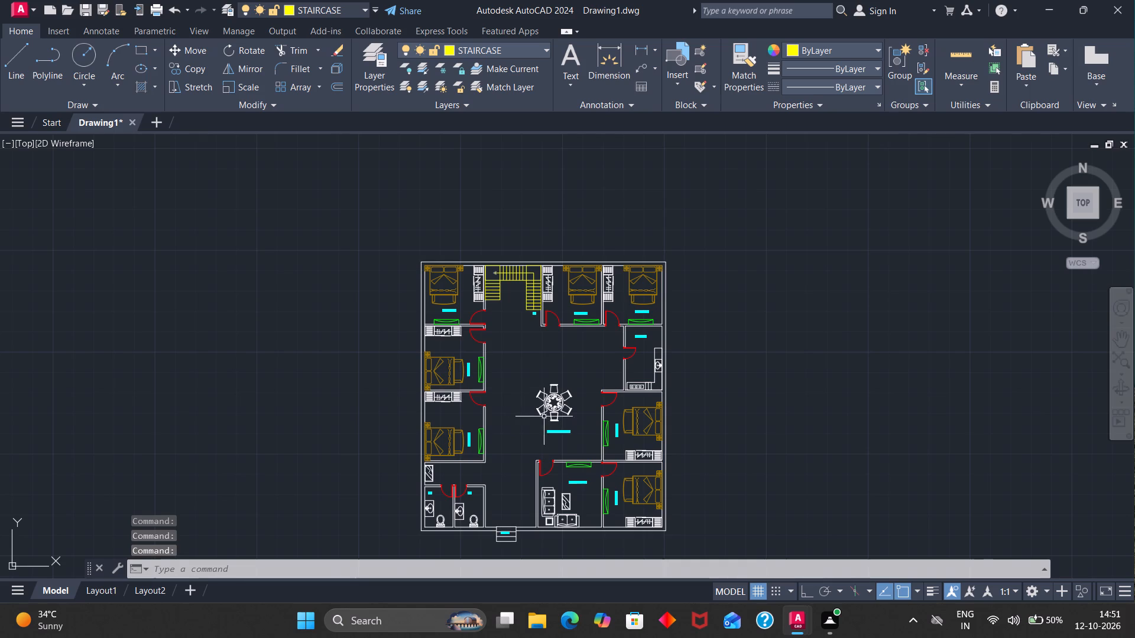
# Select the cupboards in all seven bedrooms, assign them to the CUPBOARD layer and clear the selection.
pyautogui.click(450, 331)
pyautogui.click(481, 290)
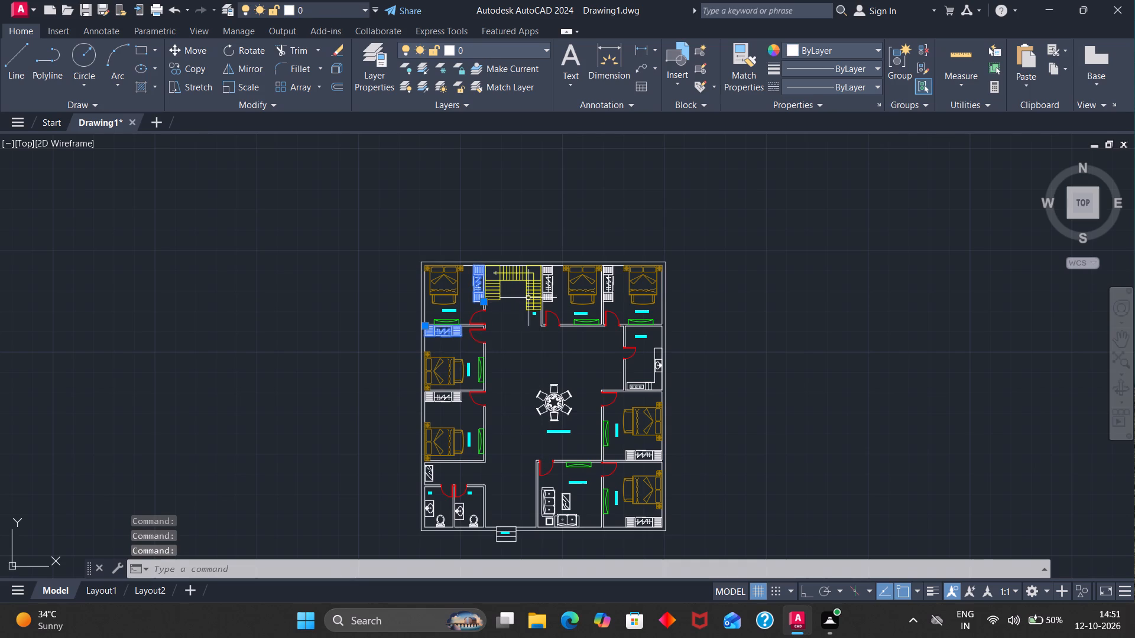
pyautogui.click(551, 288)
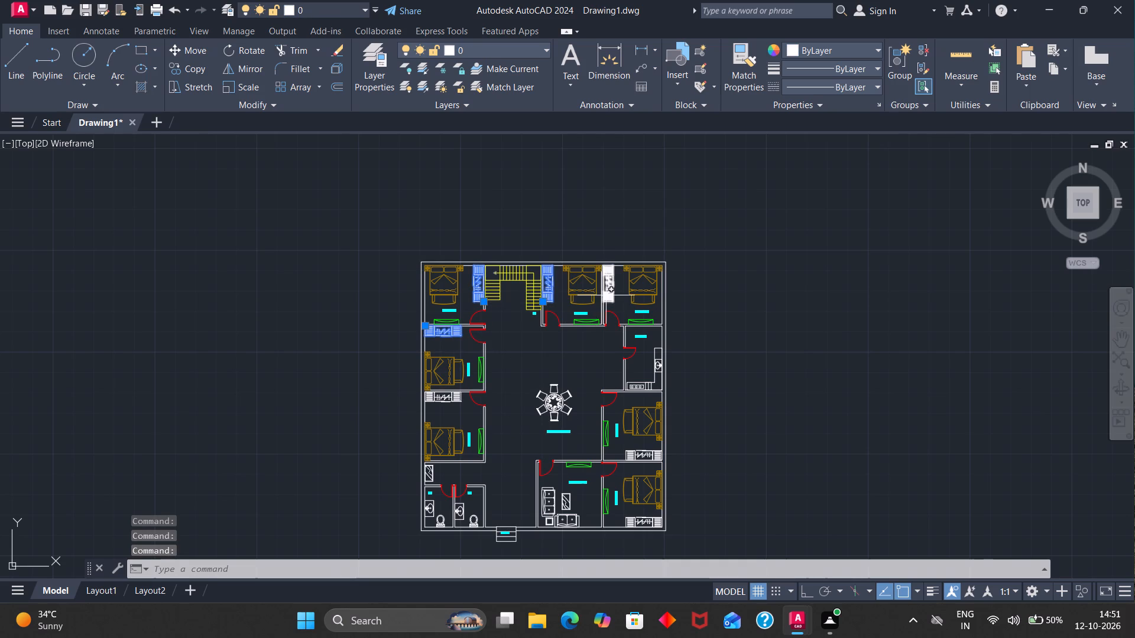
pyautogui.click(606, 295)
pyautogui.click(647, 453)
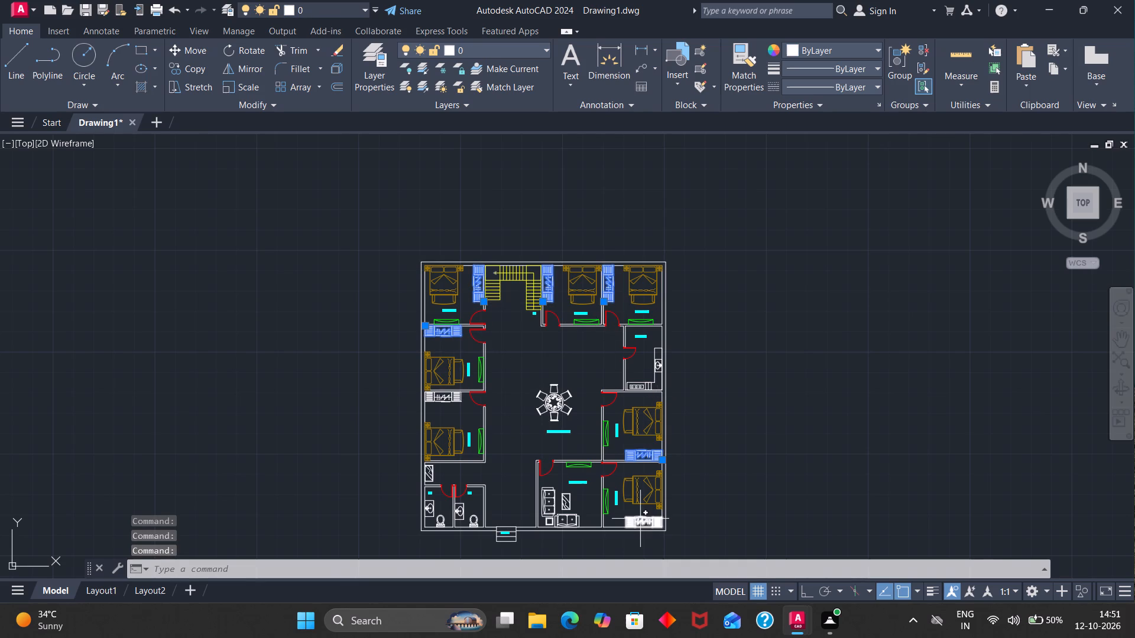
pyautogui.click(639, 521)
pyautogui.click(446, 402)
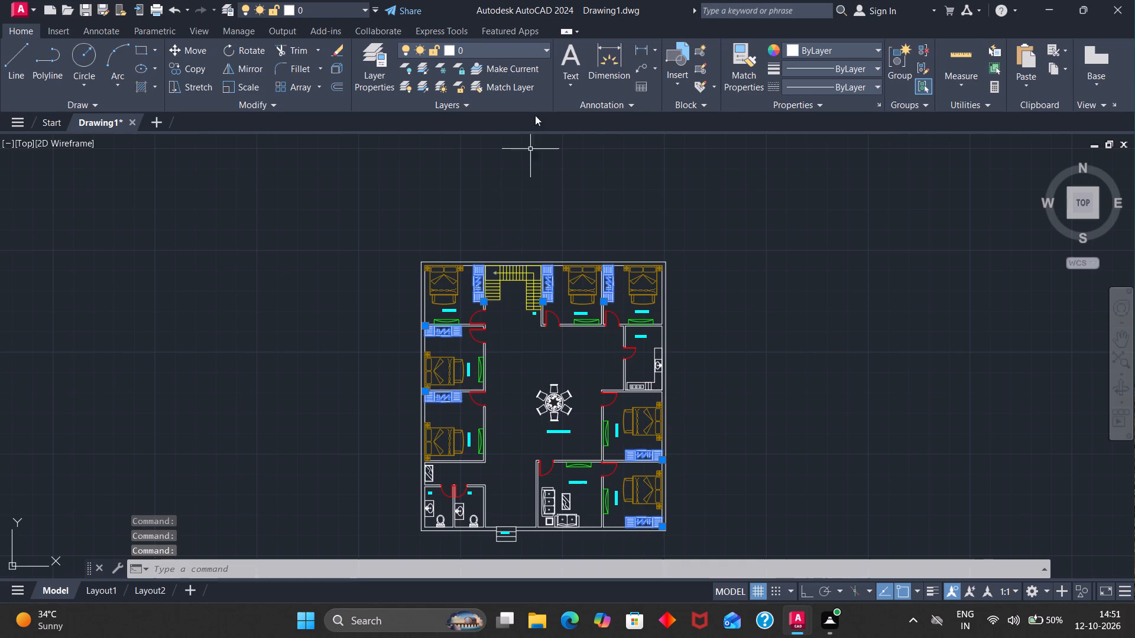
pyautogui.click(543, 50)
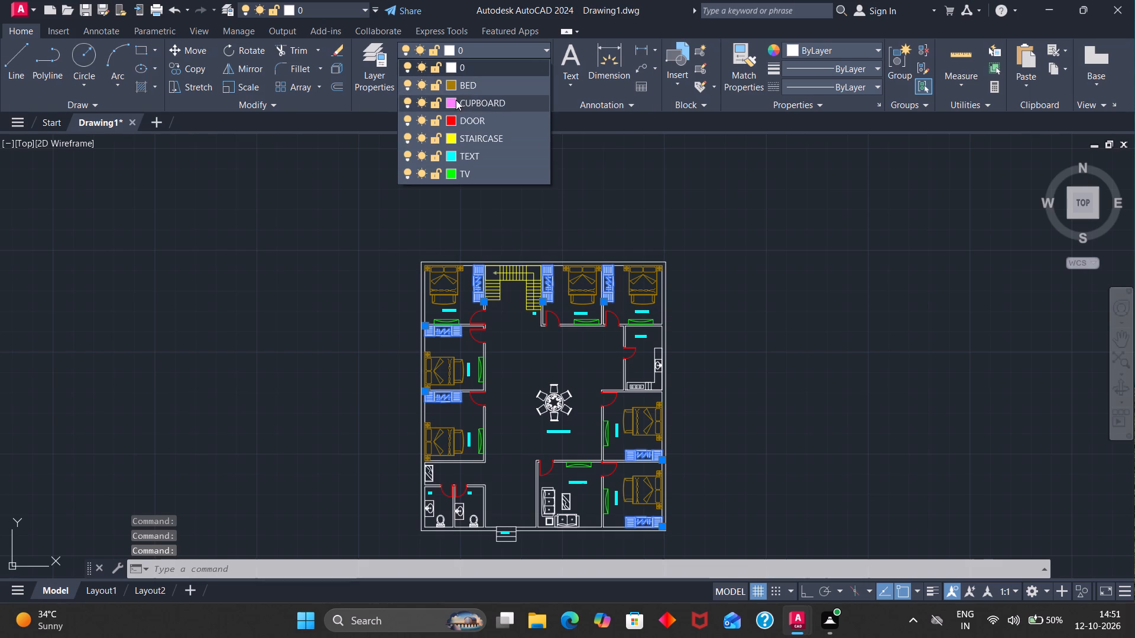
pyautogui.click(447, 100)
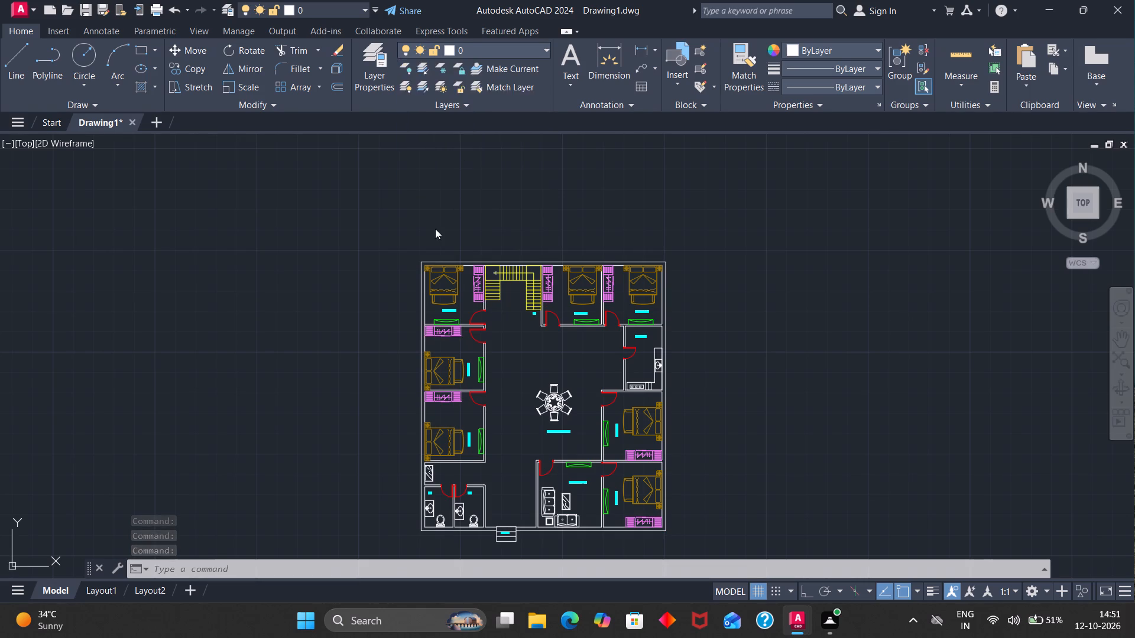
pyautogui.click(544, 444)
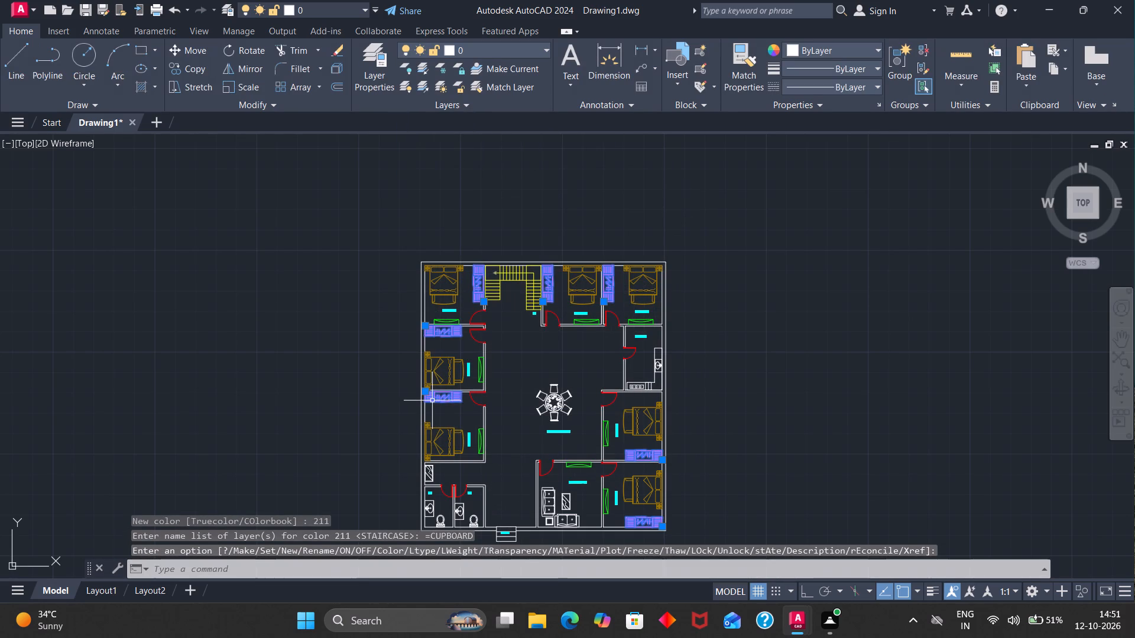
pyautogui.press('Escape')
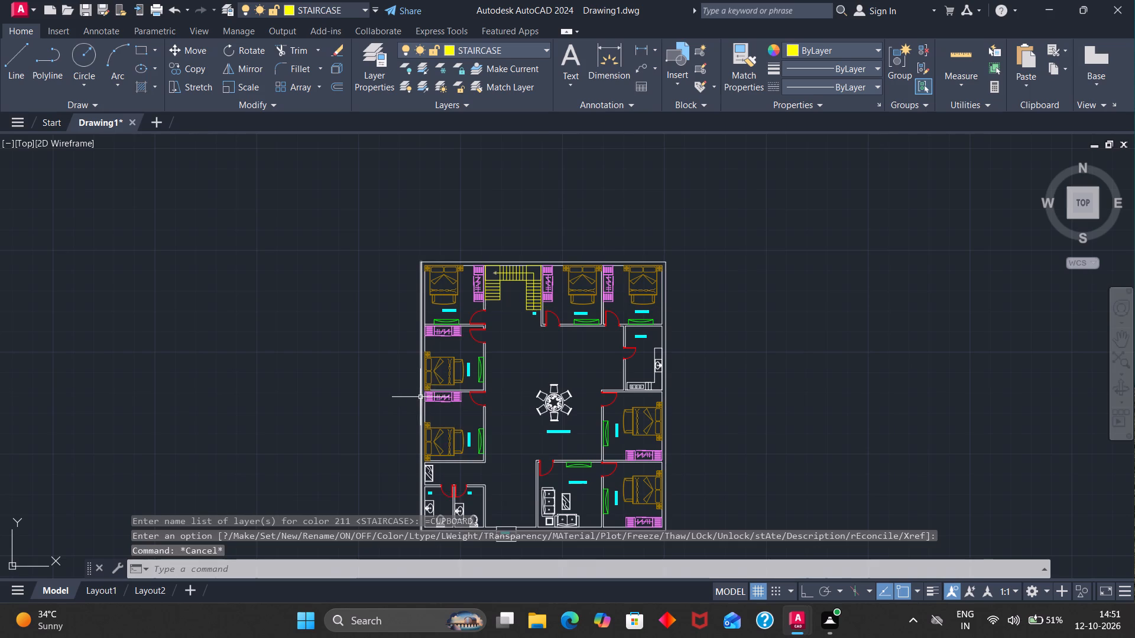
# Create a new layer named DINING TABLE in the layer manager.
pyautogui.click(559, 390)
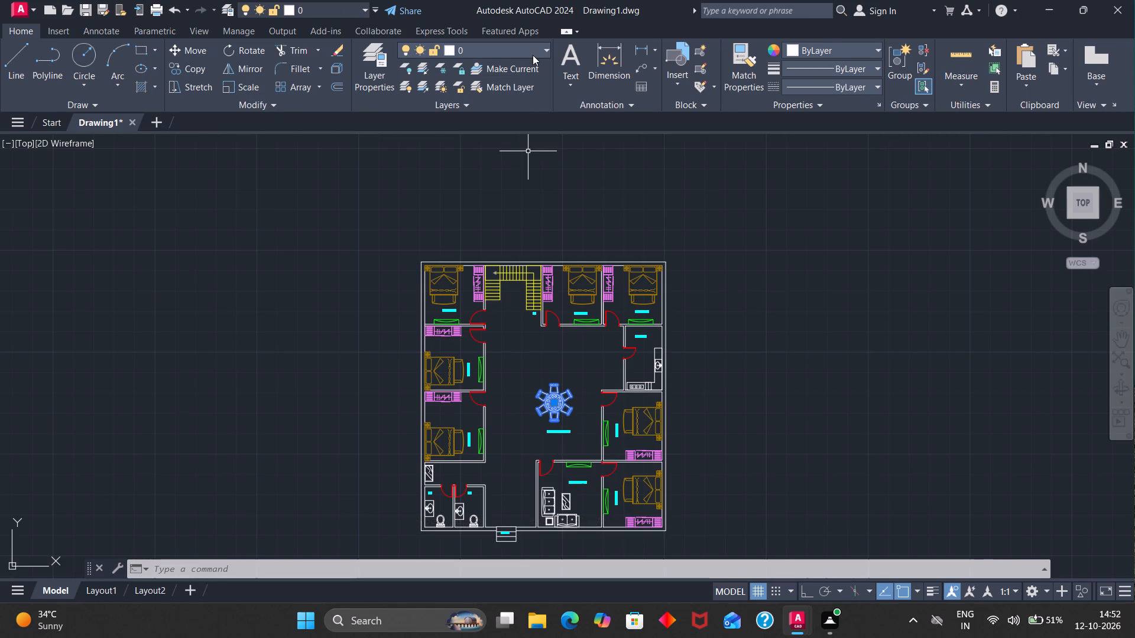
pyautogui.click(377, 60)
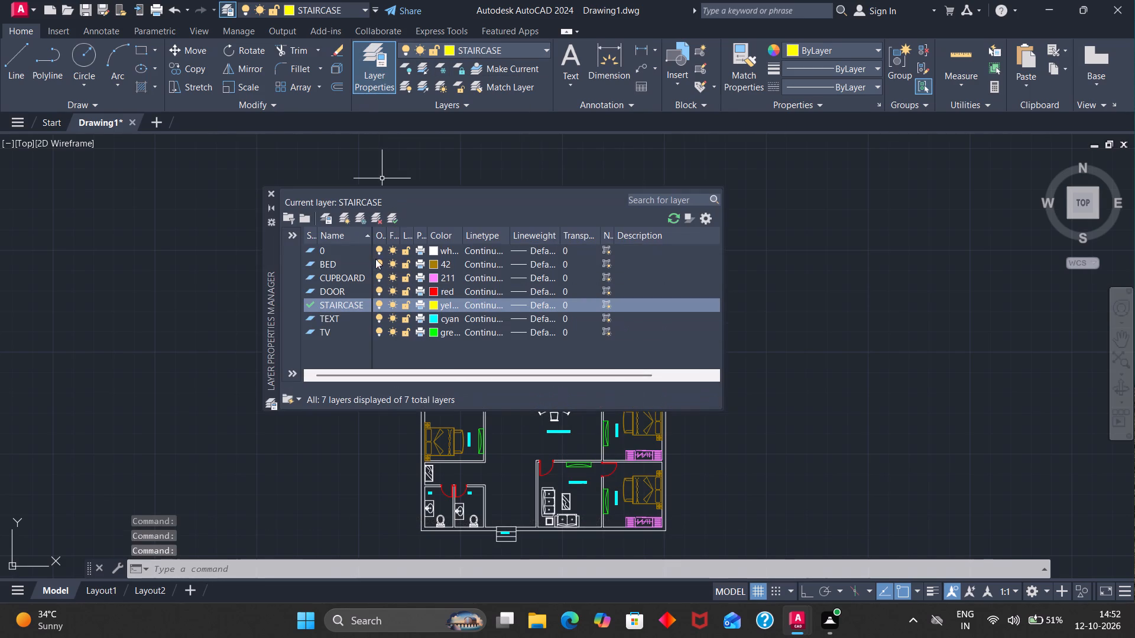
pyautogui.click(345, 212)
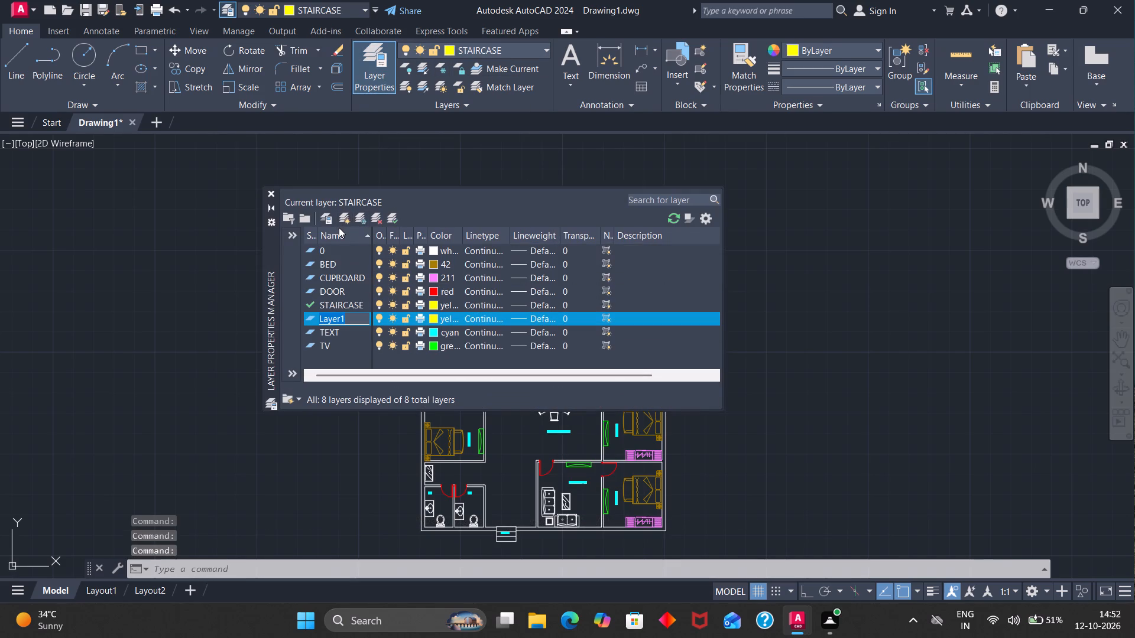
pyautogui.press('BackSpace')
pyautogui.write('DINING TABLE')
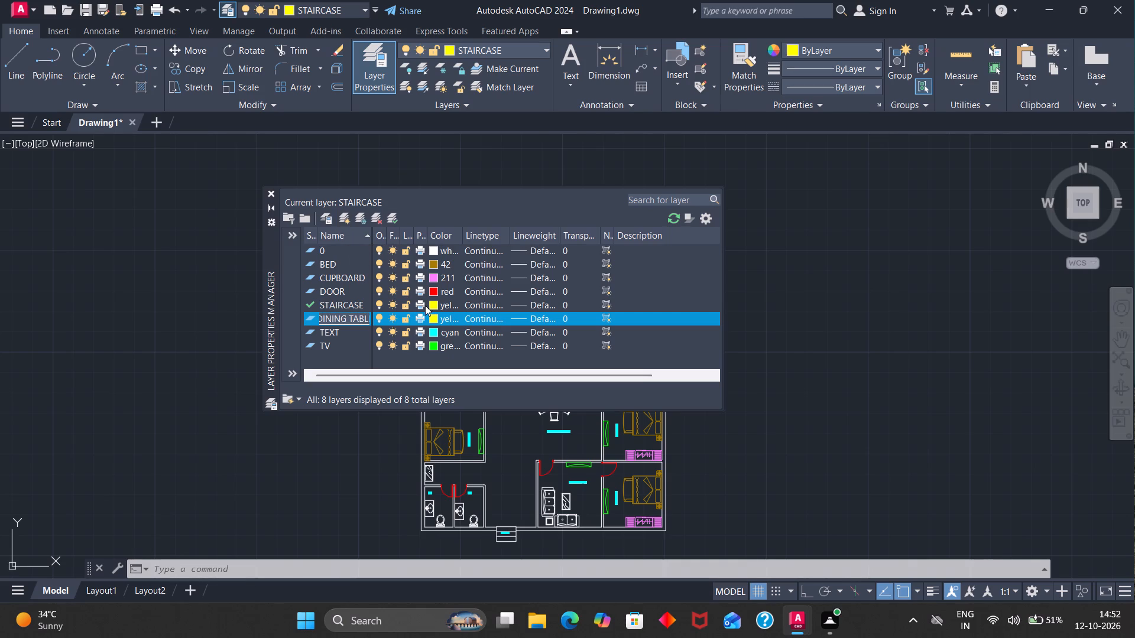
# Set the DINING TABLE layer's colour to index colour 120.
pyautogui.click(435, 317)
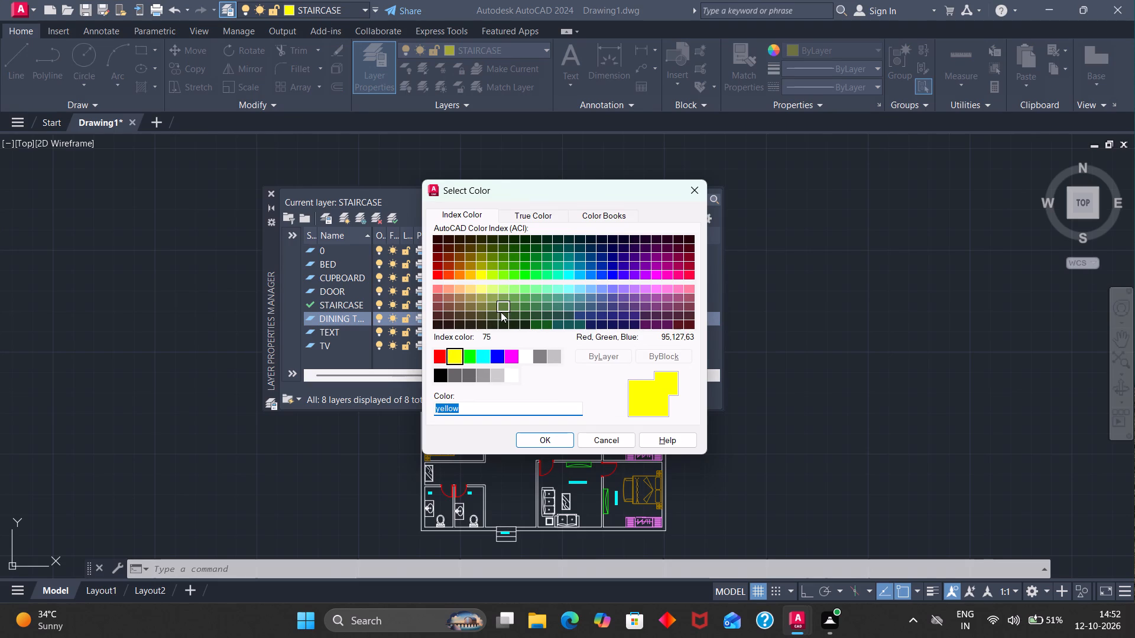
pyautogui.scroll(-1, 501, 312)
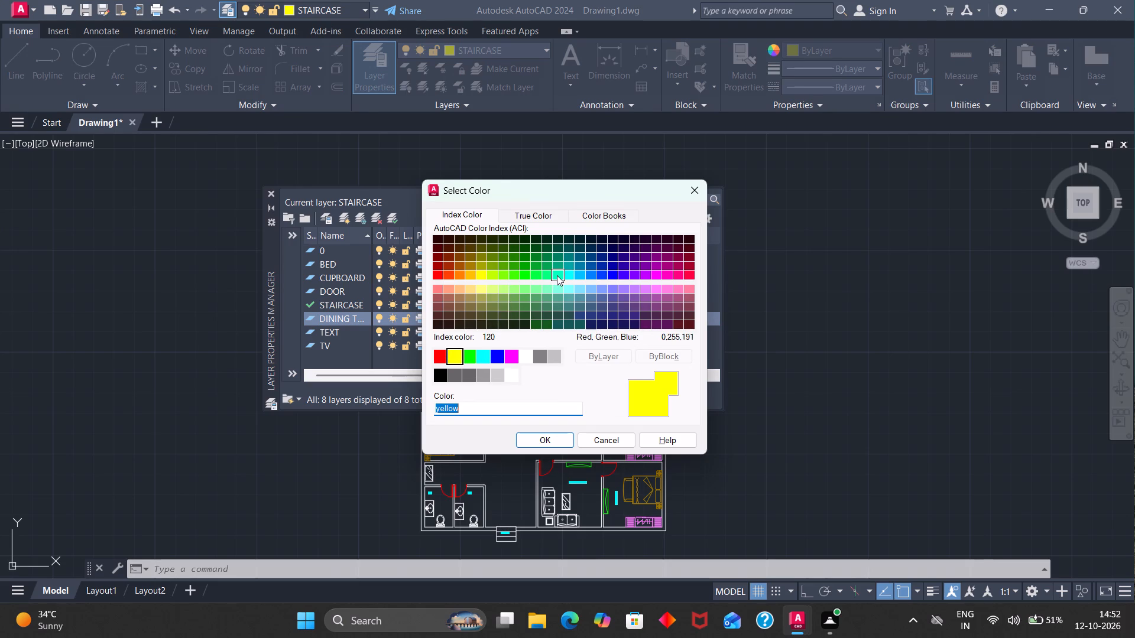
pyautogui.click(557, 275)
pyautogui.click(546, 437)
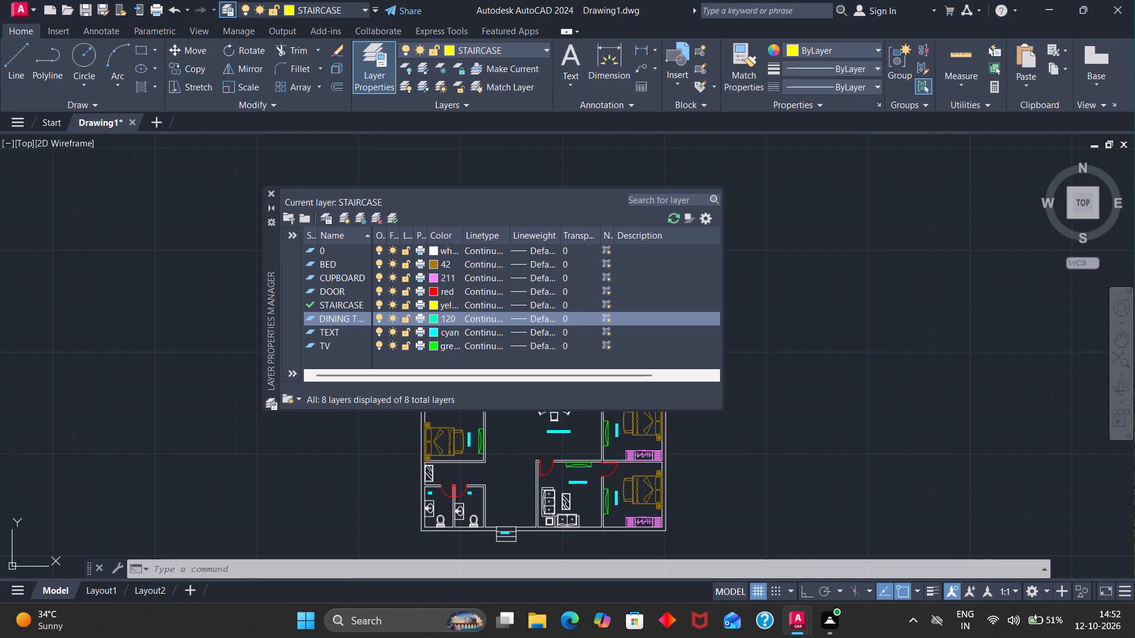
# Close the layer manager, assign the dining table in the central hall to the DINING TABLE layer and clear the selection.
pyautogui.click(272, 187)
pyautogui.click(269, 191)
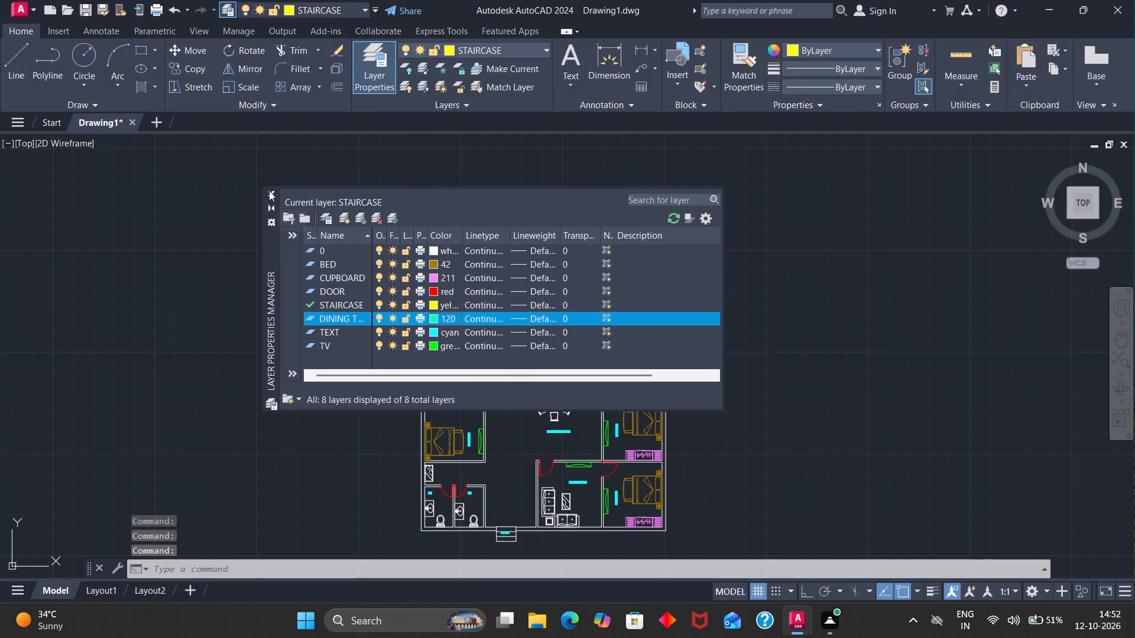
pyautogui.click(558, 408)
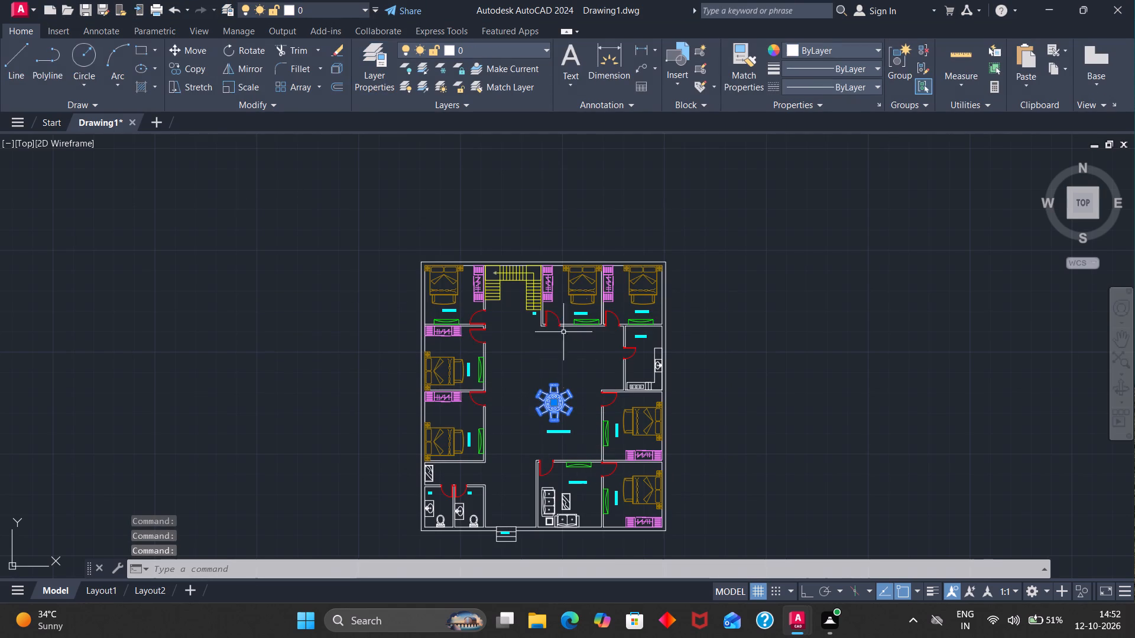
pyautogui.click(545, 45)
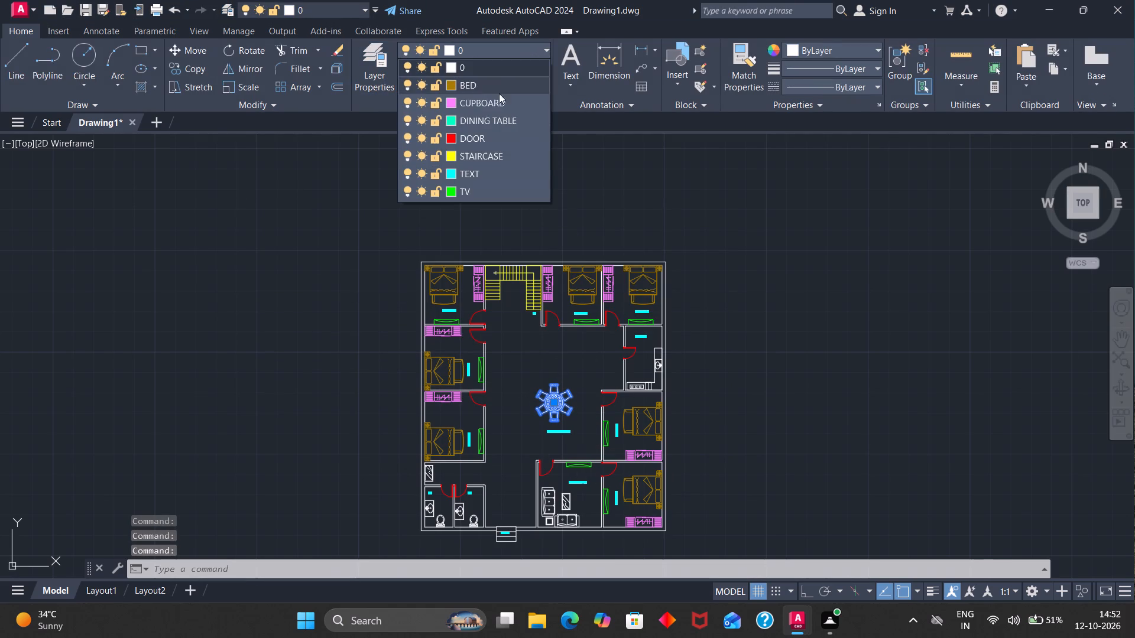
pyautogui.click(450, 117)
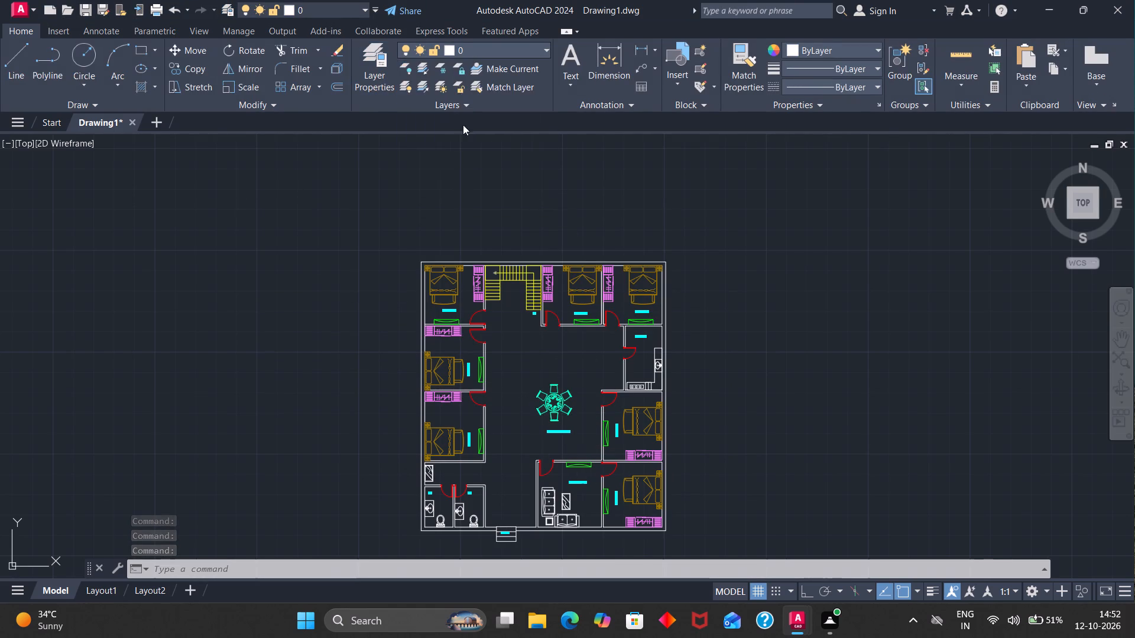
pyautogui.click(535, 435)
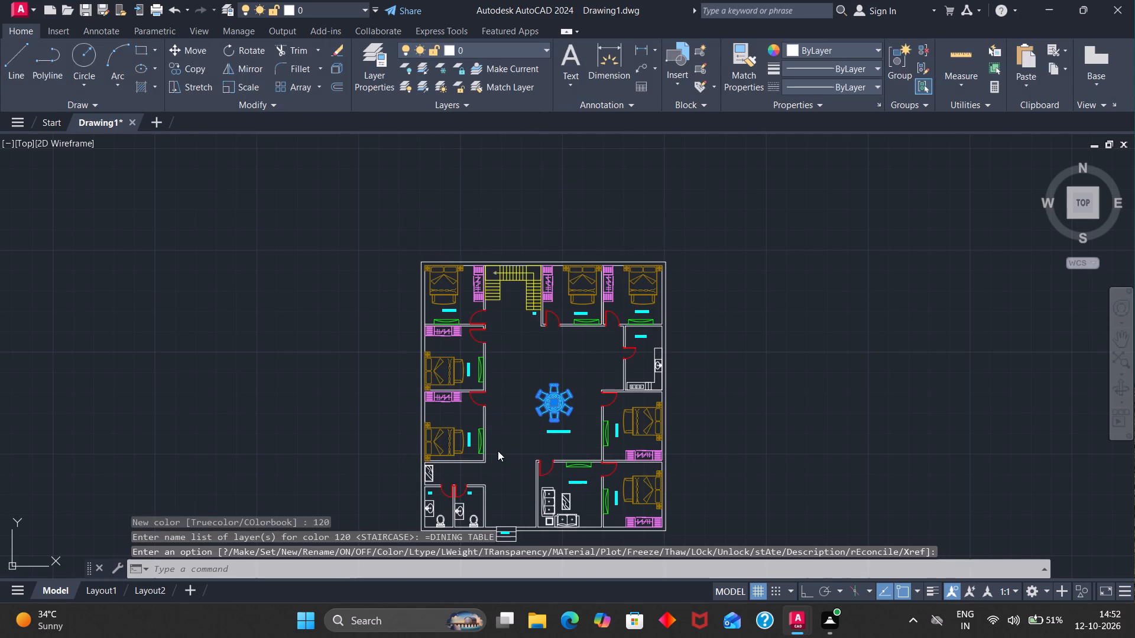
pyautogui.press('Escape')
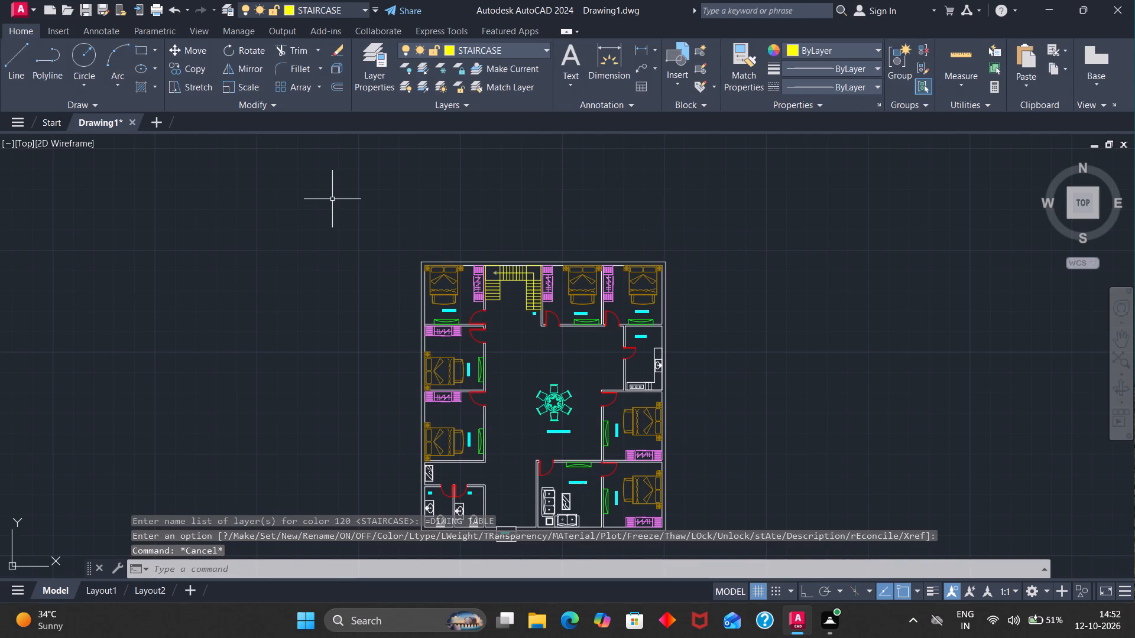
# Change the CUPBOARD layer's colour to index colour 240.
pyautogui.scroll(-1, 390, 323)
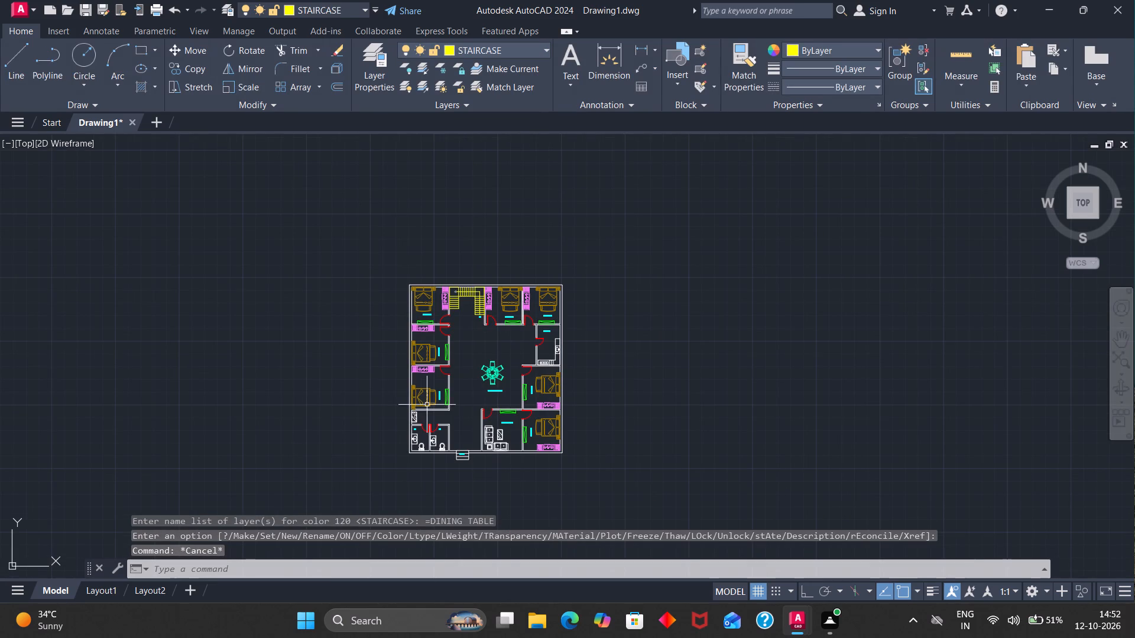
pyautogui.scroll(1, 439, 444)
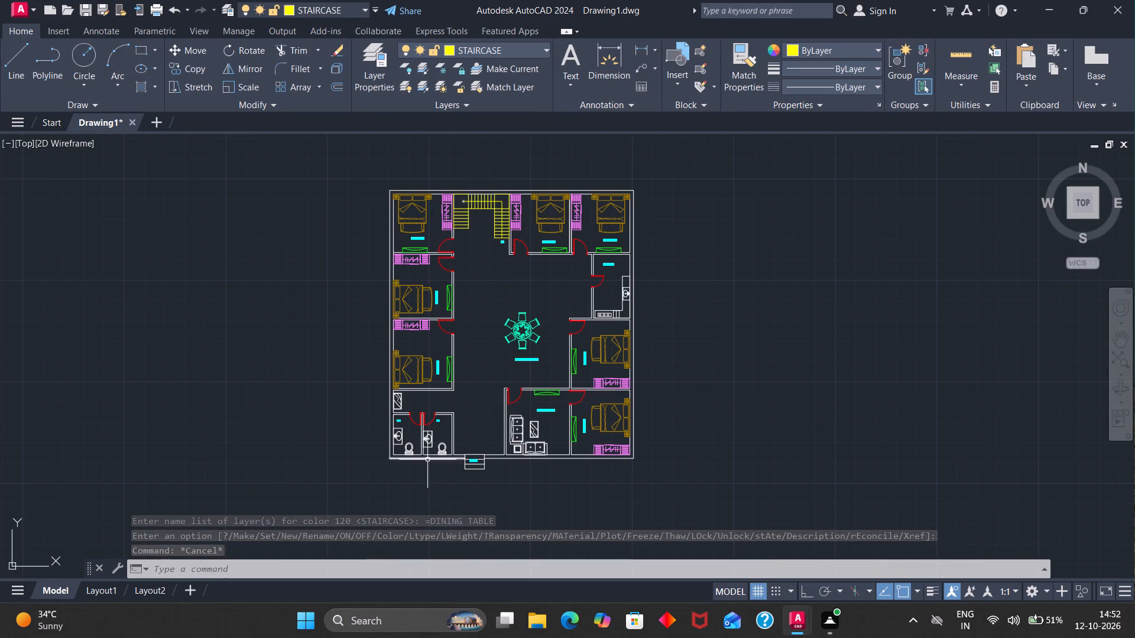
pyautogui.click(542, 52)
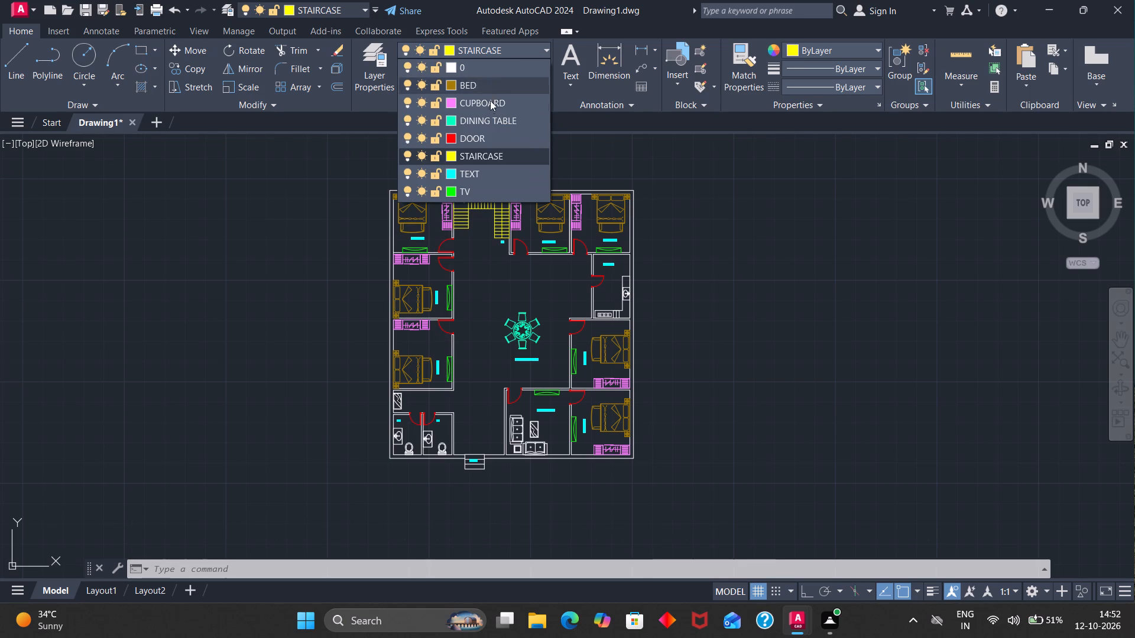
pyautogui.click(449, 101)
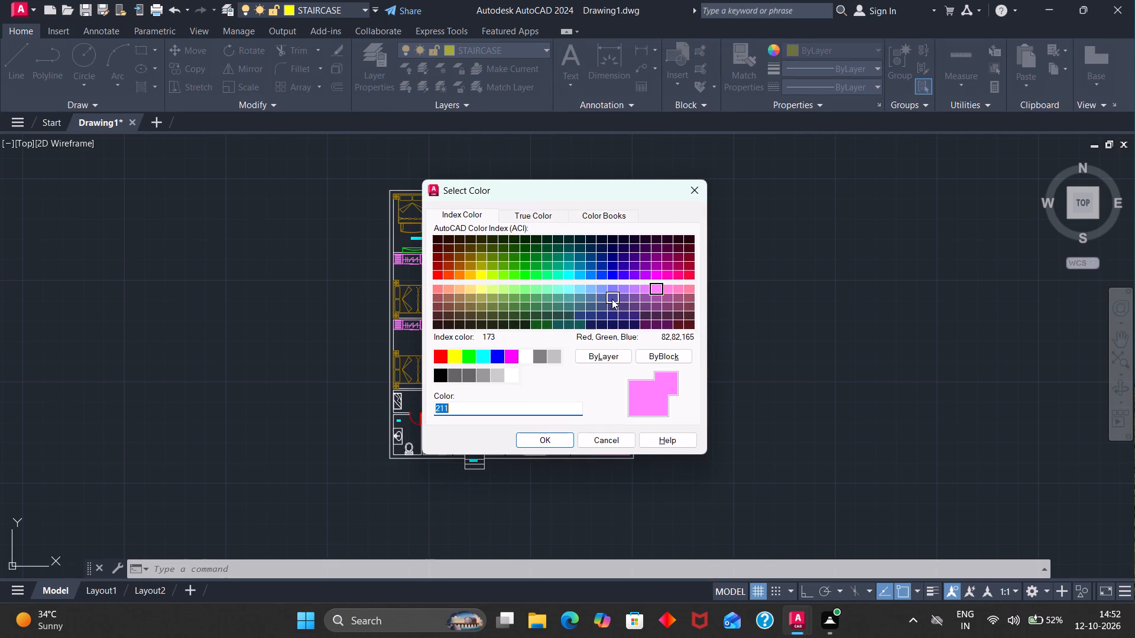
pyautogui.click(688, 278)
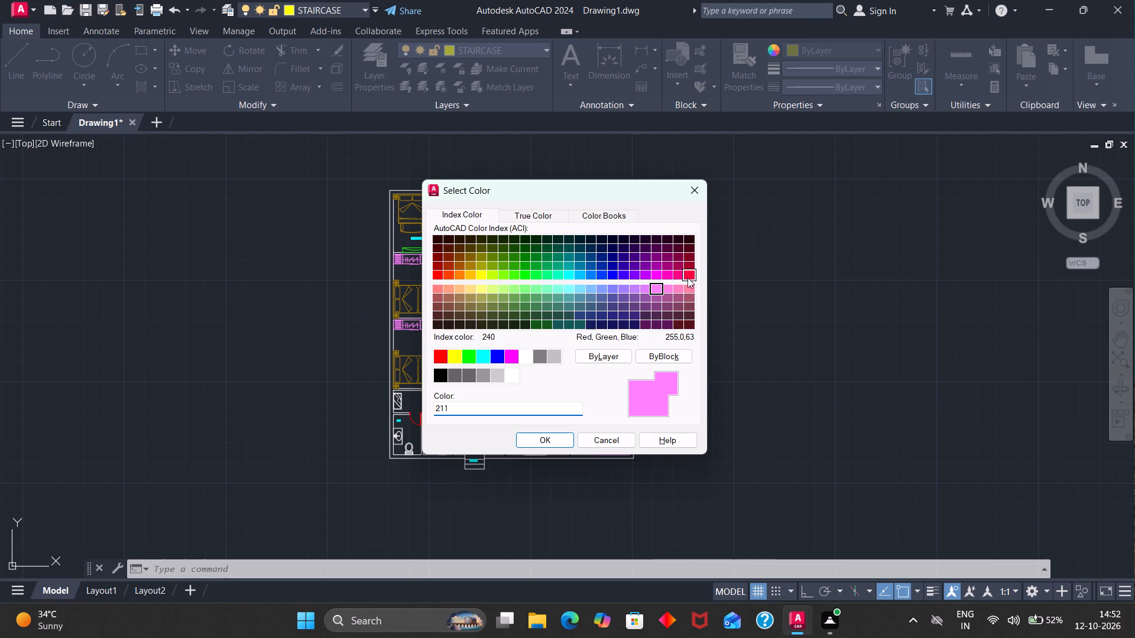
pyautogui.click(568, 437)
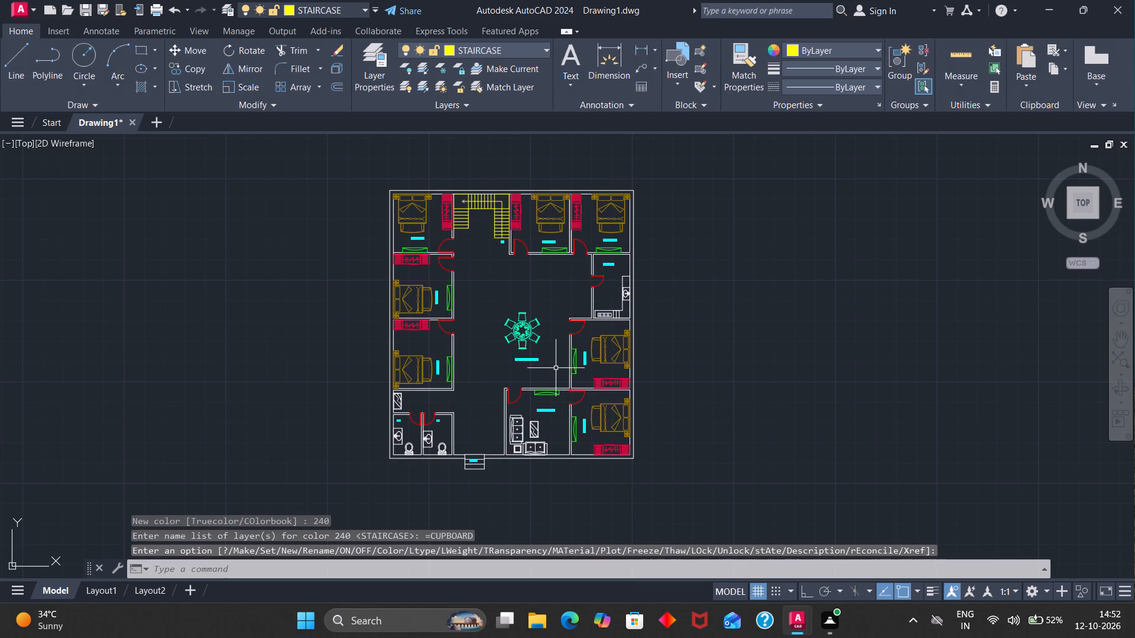
# Set the CUPBOARD layer's colour to index colour 61 in the layer manager and close the manager.
pyautogui.click(367, 68)
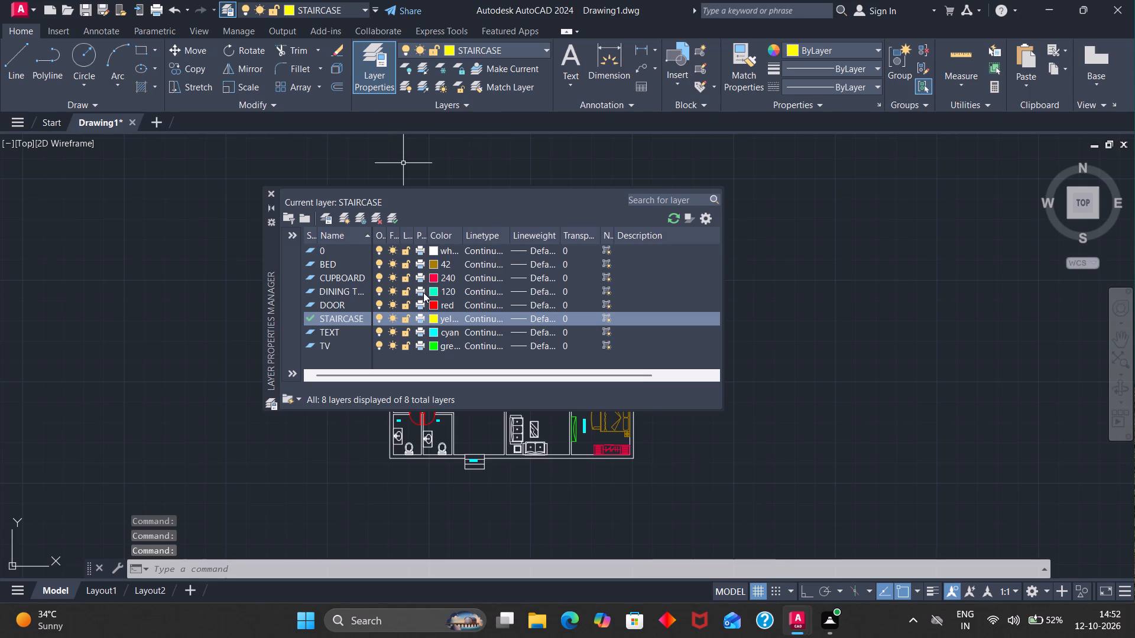
pyautogui.click(403, 275)
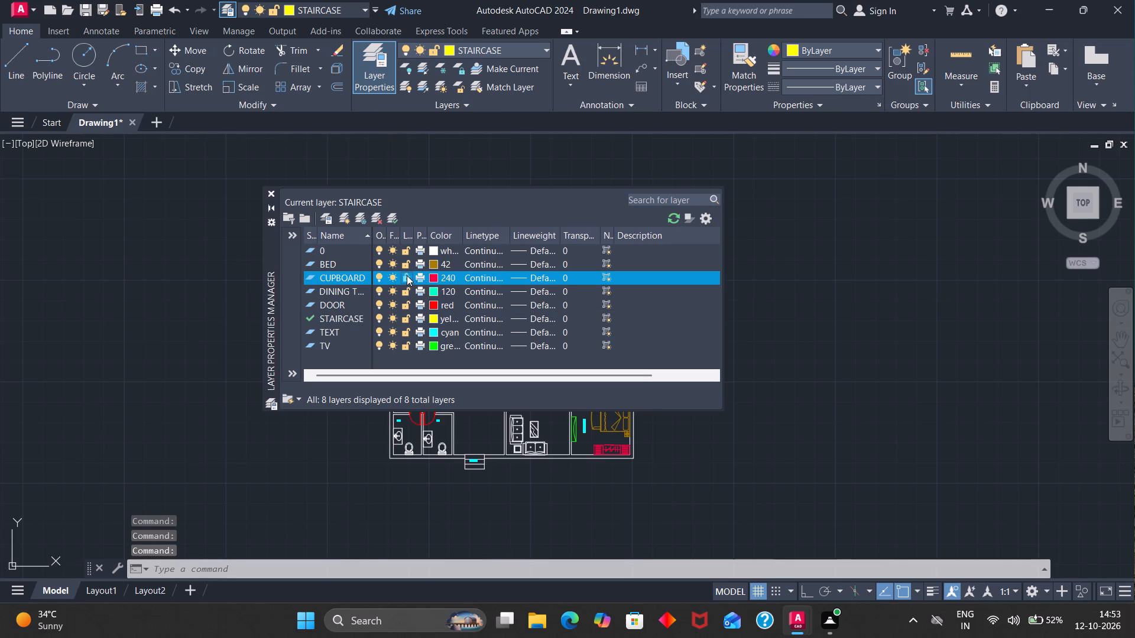
pyautogui.click(434, 276)
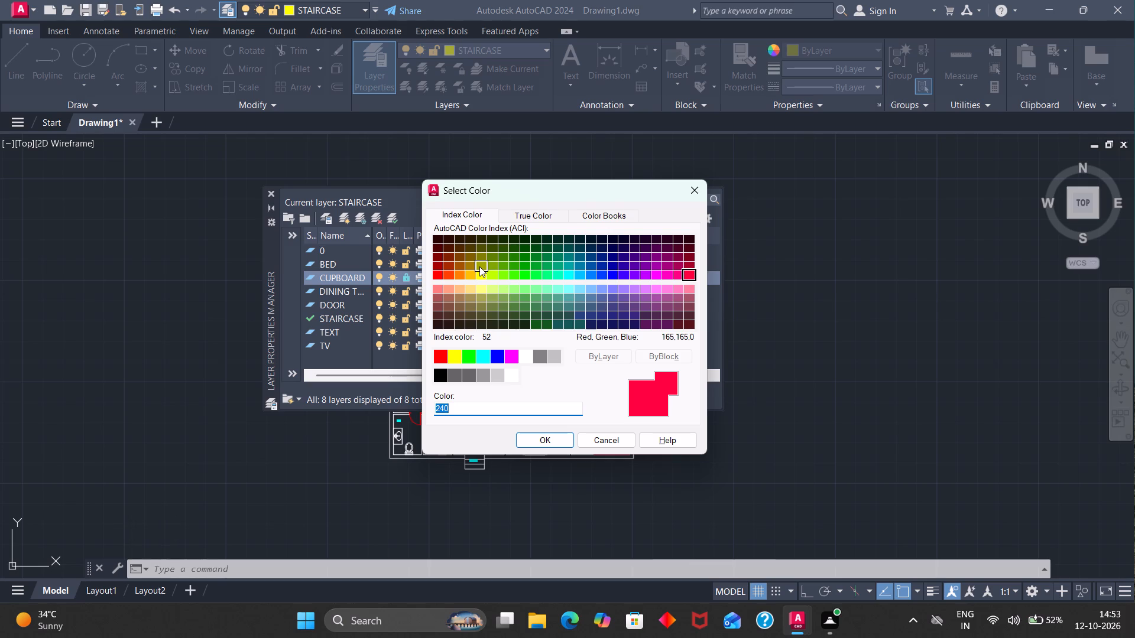
pyautogui.click(492, 288)
pyautogui.click(524, 435)
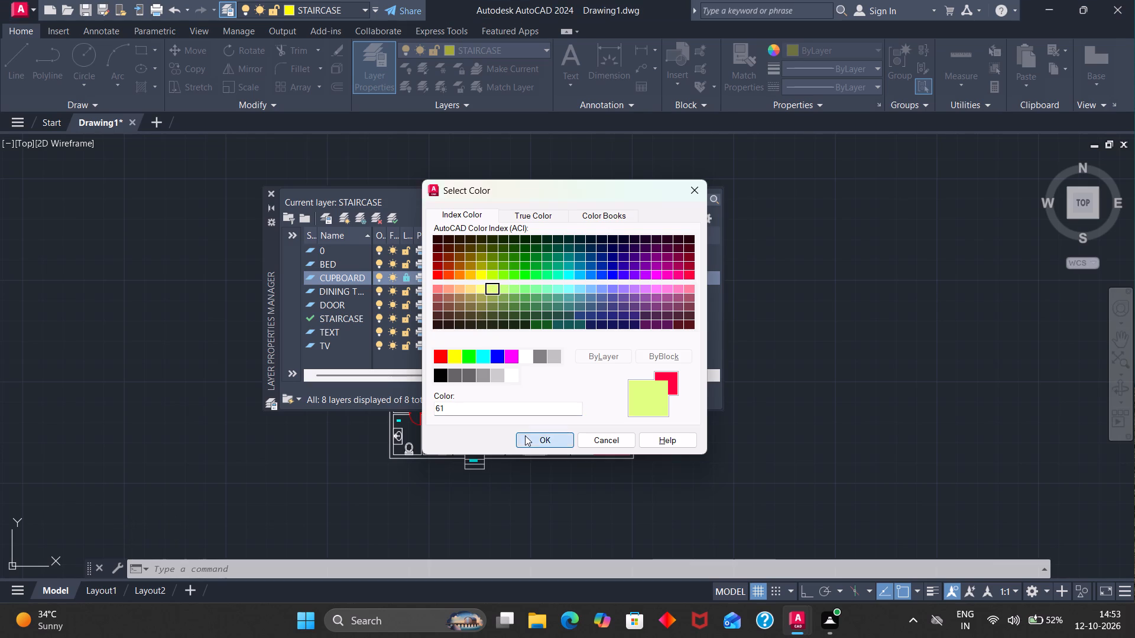
pyautogui.click(273, 190)
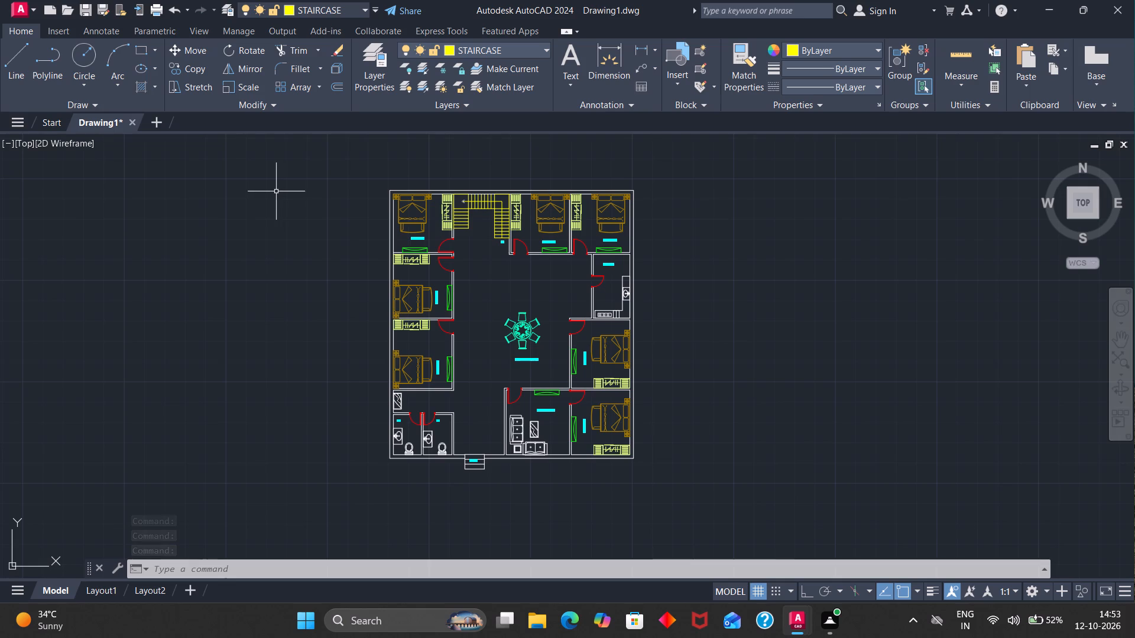
# Open the application's file commands for the drawing.
pyautogui.click(27, 5)
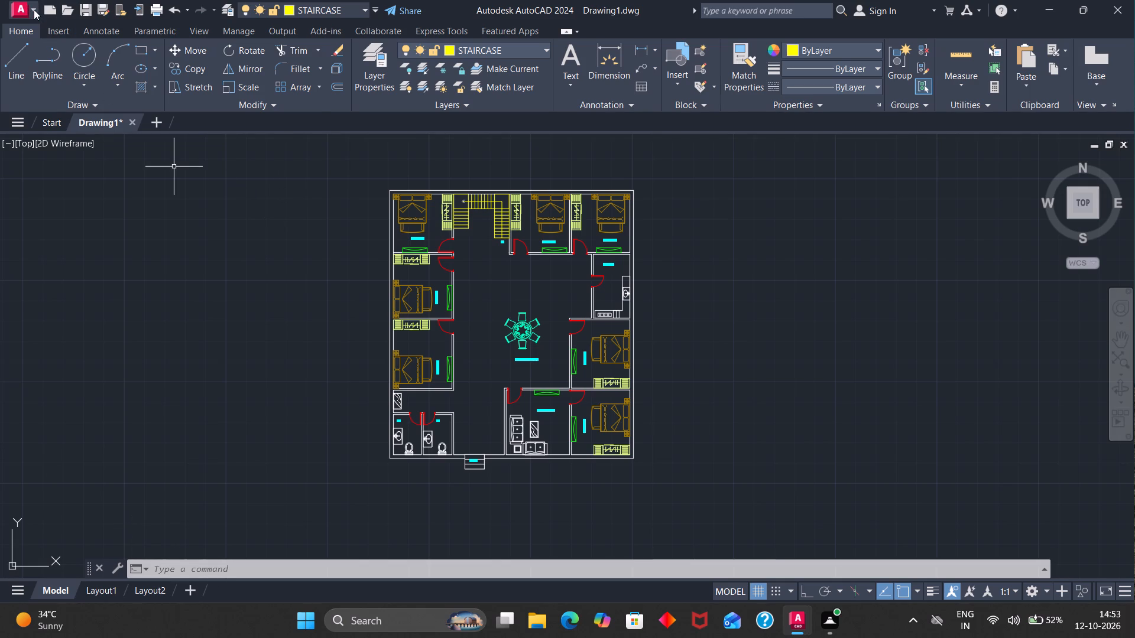
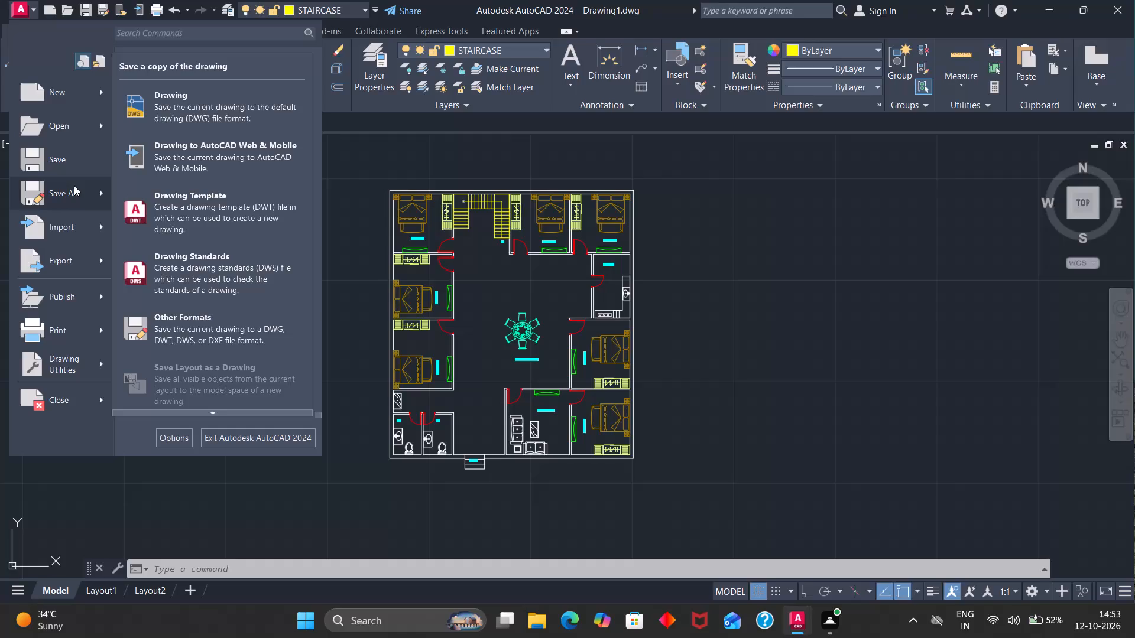
# Save the drawing under the new name FLOOR 50'X55' I in the Documents folder as an AutoCAD 2018 drawing.
pyautogui.click(74, 185)
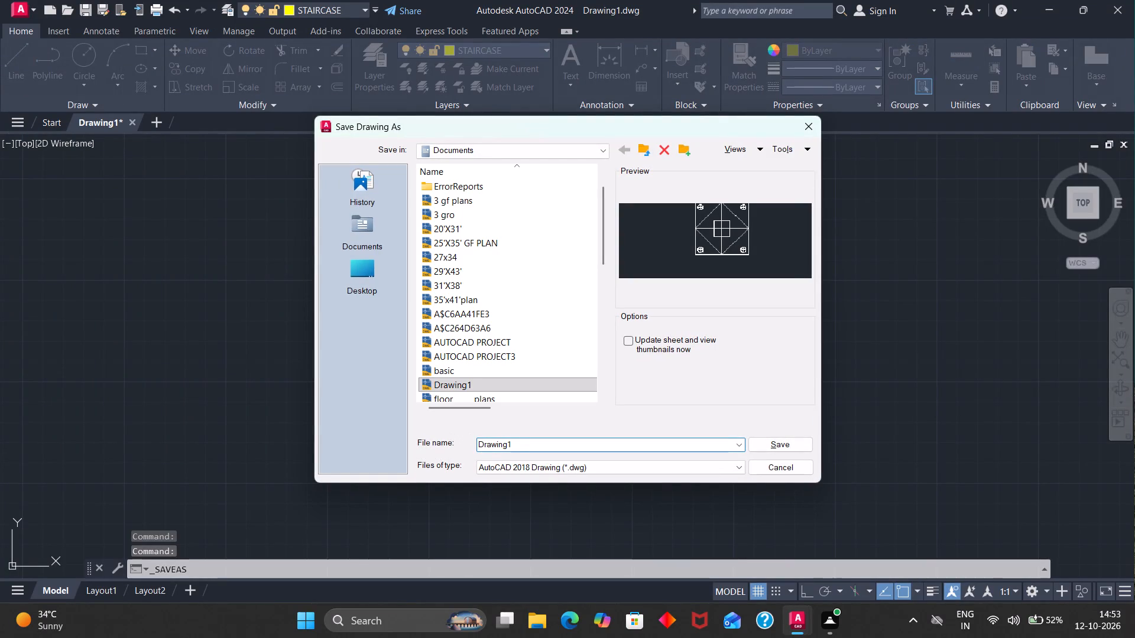
pyautogui.click(517, 447)
pyautogui.press('BackSpace')
pyautogui.press('BackSpace')
pyautogui.press('BackSpace')
pyautogui.press('BackSpace')
pyautogui.press('BackSpace')
pyautogui.press('BackSpace')
pyautogui.press('BackSpace')
pyautogui.press('BackSpace')
pyautogui.press('BackSpace')
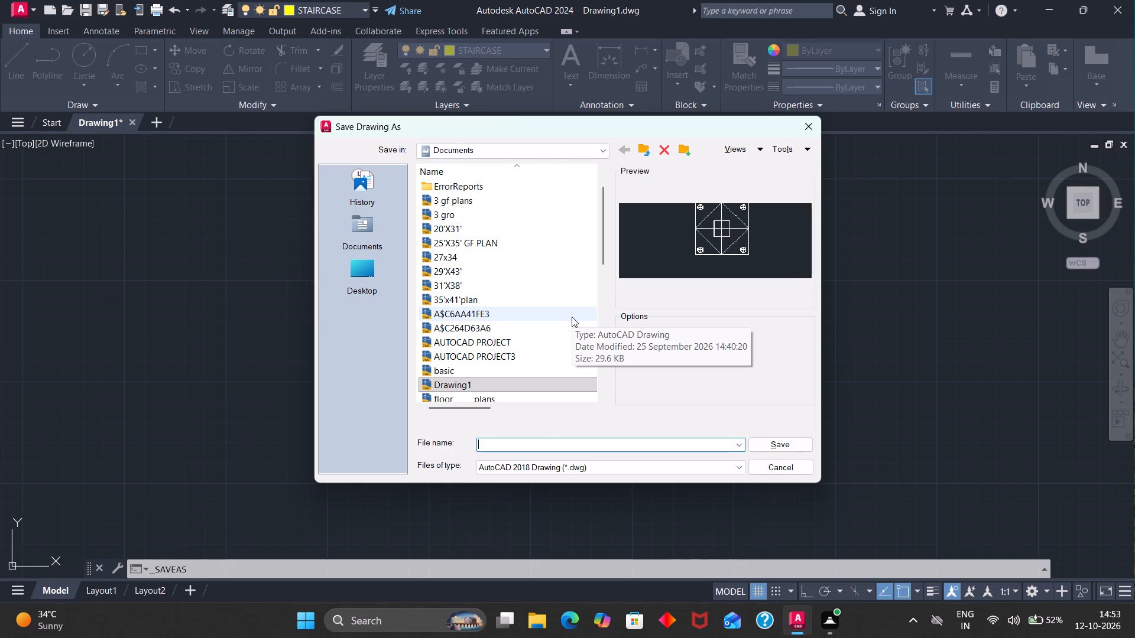
pyautogui.write('FLOOR')
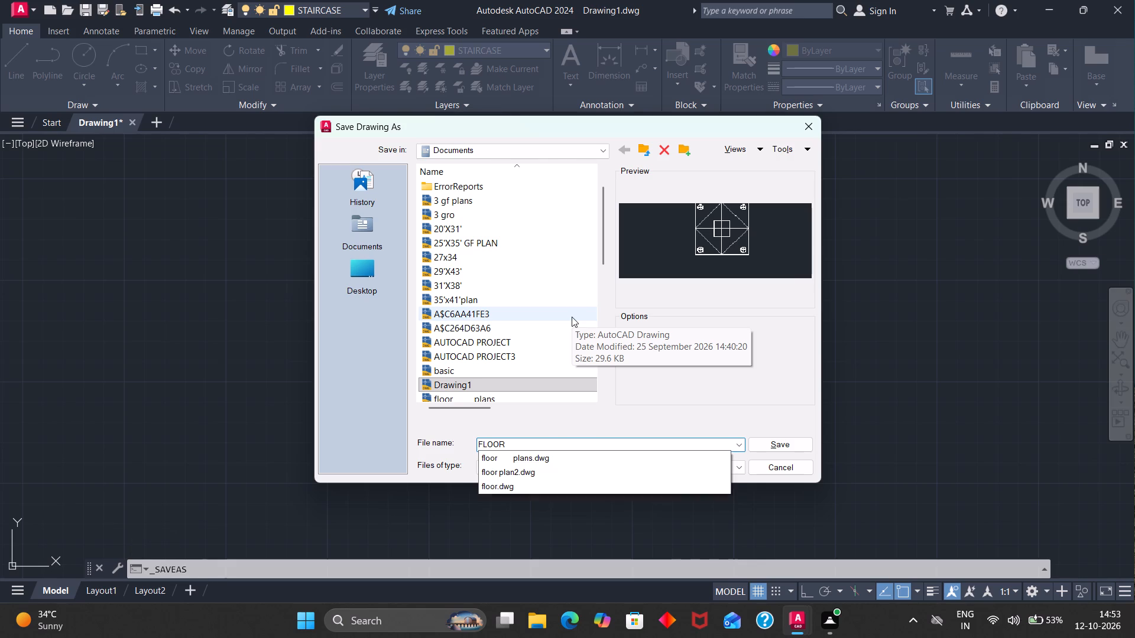
pyautogui.press('space')
pyautogui.write('50')
pyautogui.press("'")
pyautogui.write('X55')
pyautogui.write("' I")
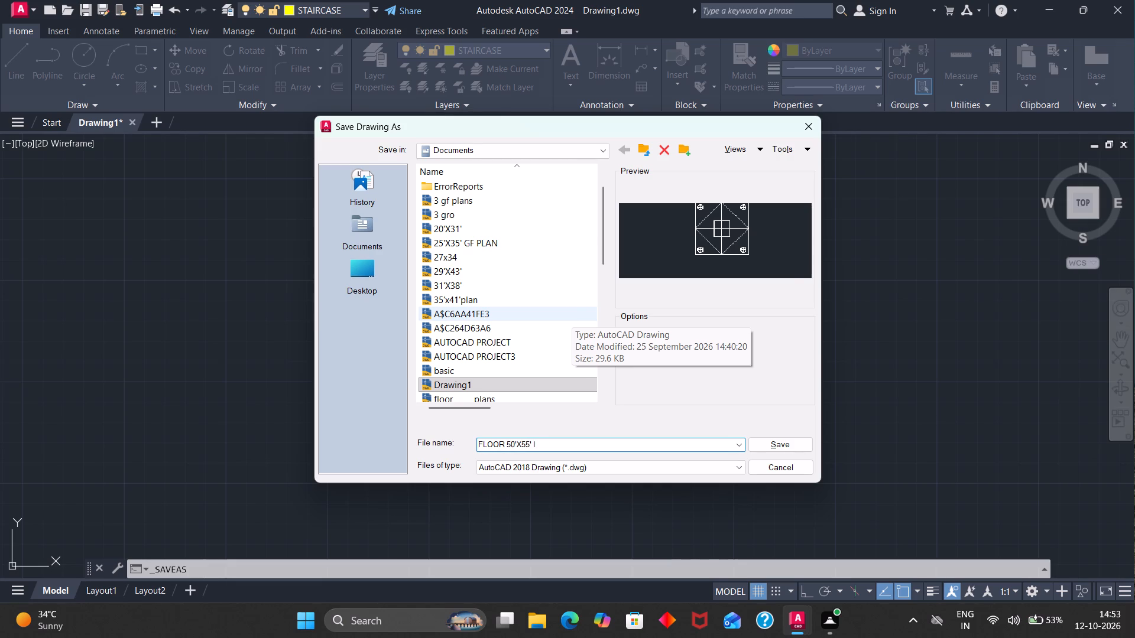
pyautogui.click(770, 445)
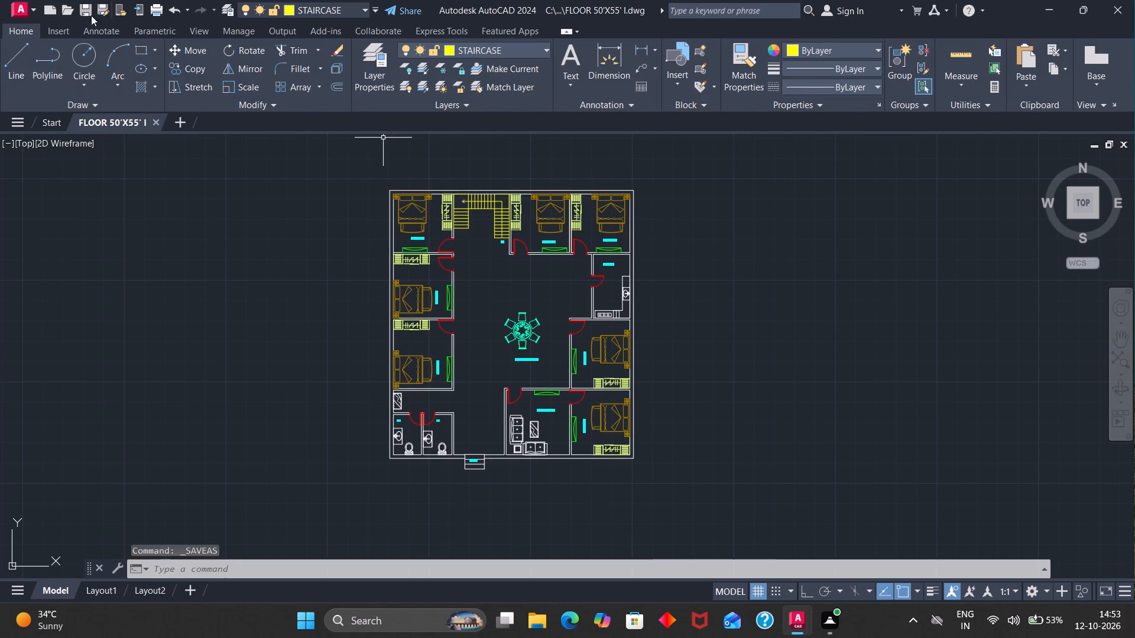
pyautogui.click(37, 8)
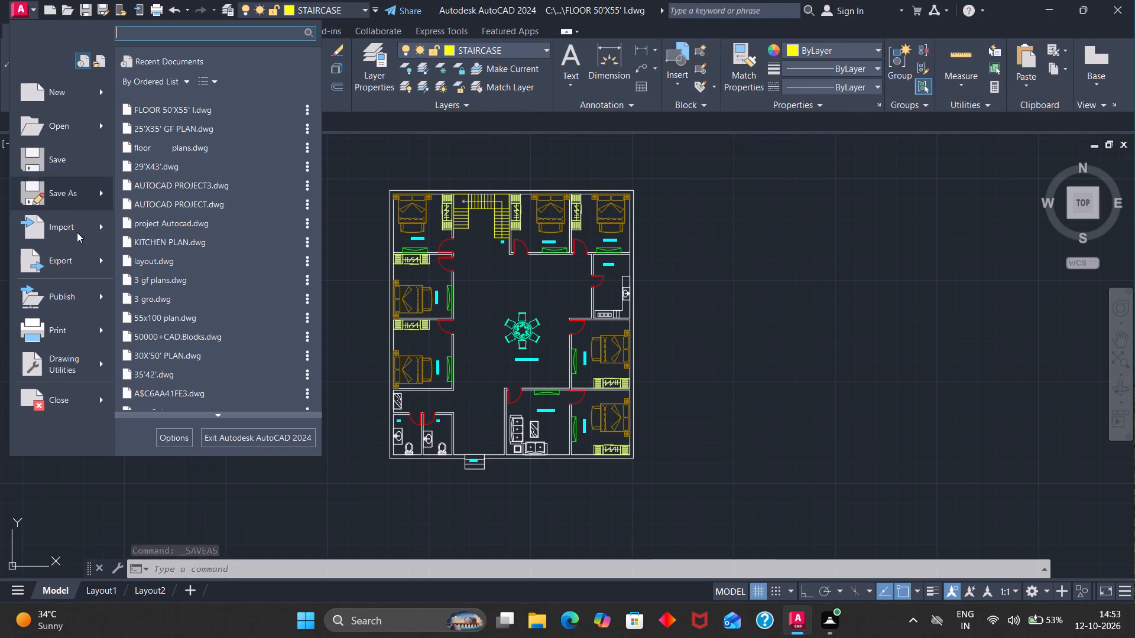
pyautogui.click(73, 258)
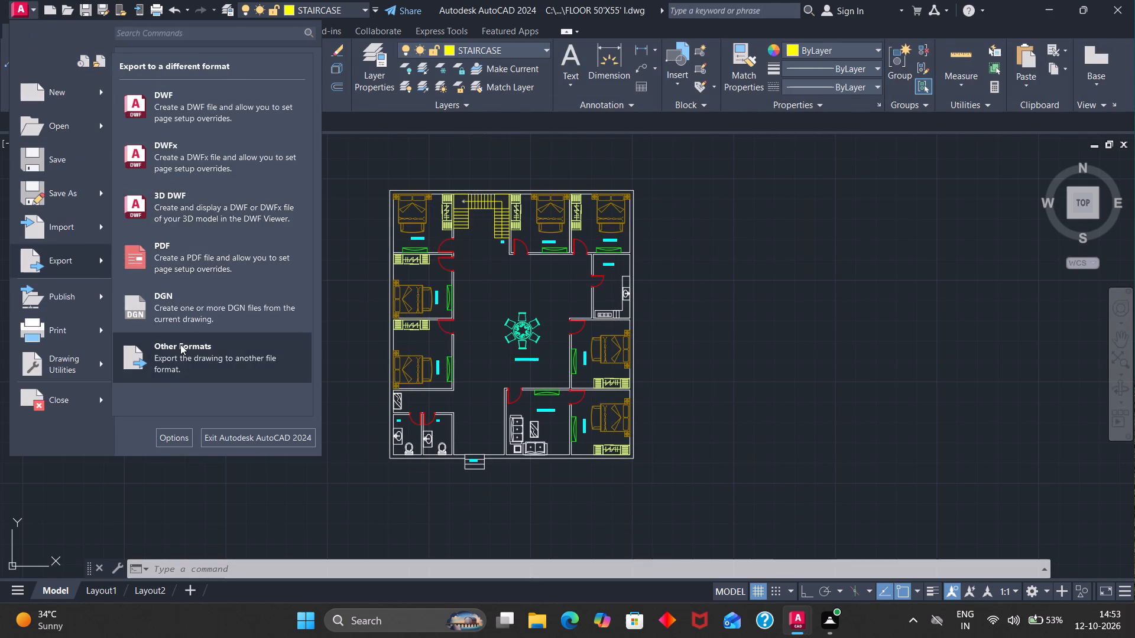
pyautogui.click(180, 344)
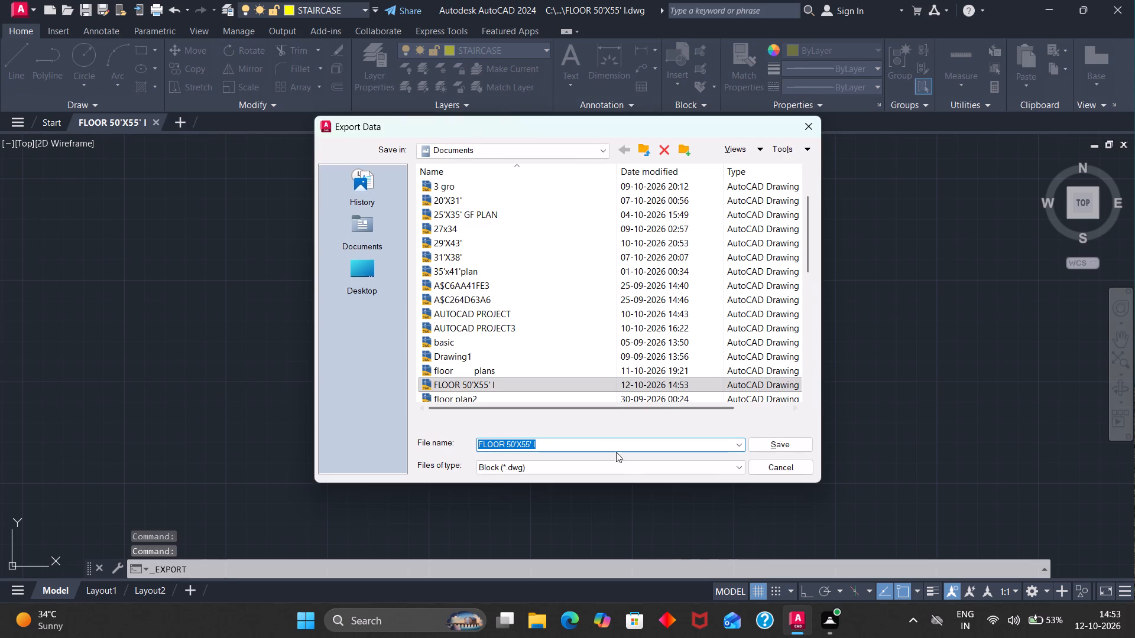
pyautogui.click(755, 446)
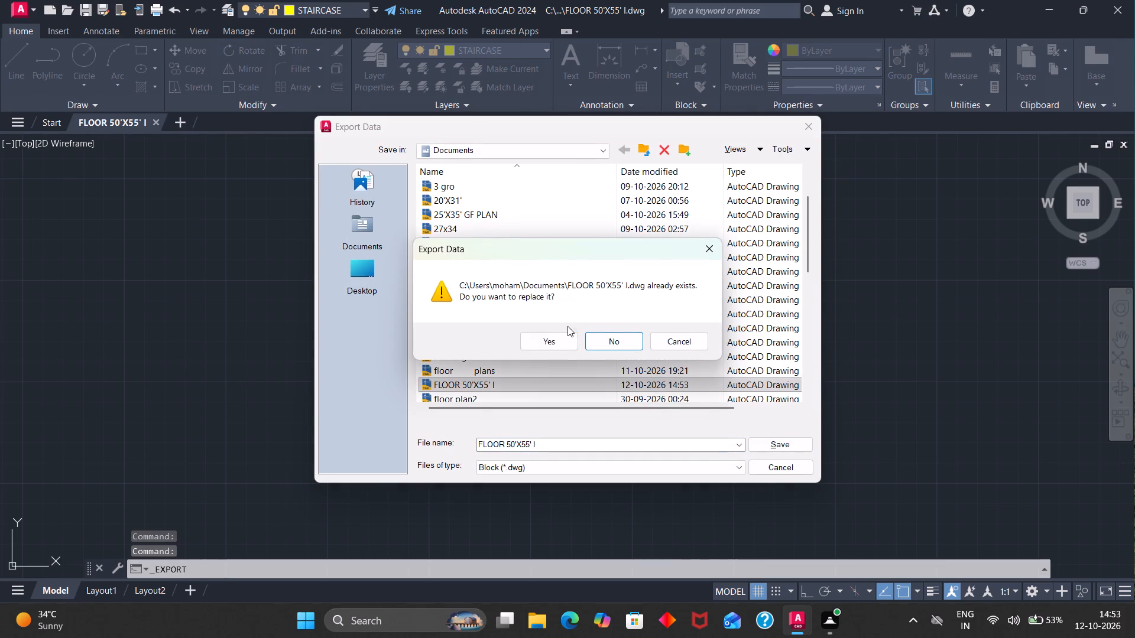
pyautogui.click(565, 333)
# Export the floor plan drawing as a PDF file and save it.
pyautogui.click(33, 4)
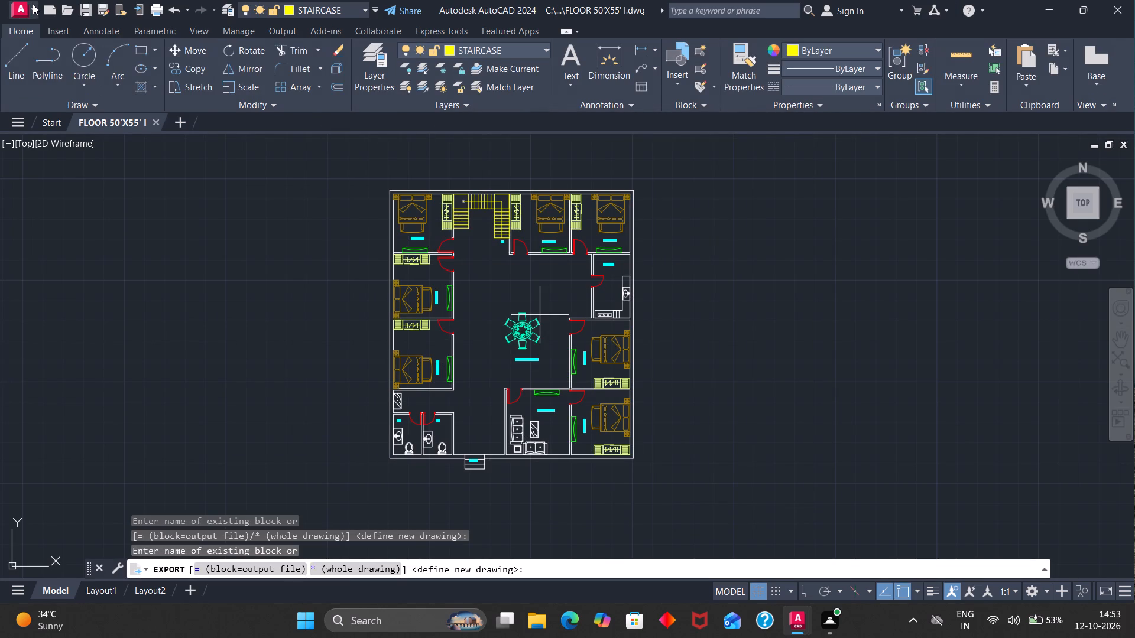
pyautogui.click(70, 266)
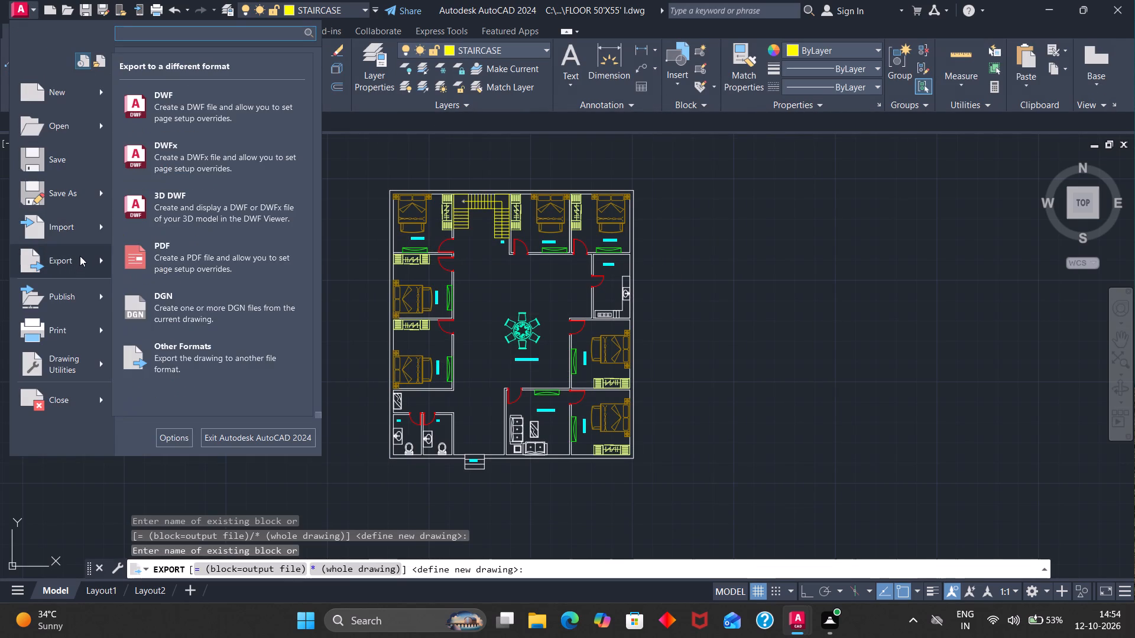
pyautogui.click(160, 252)
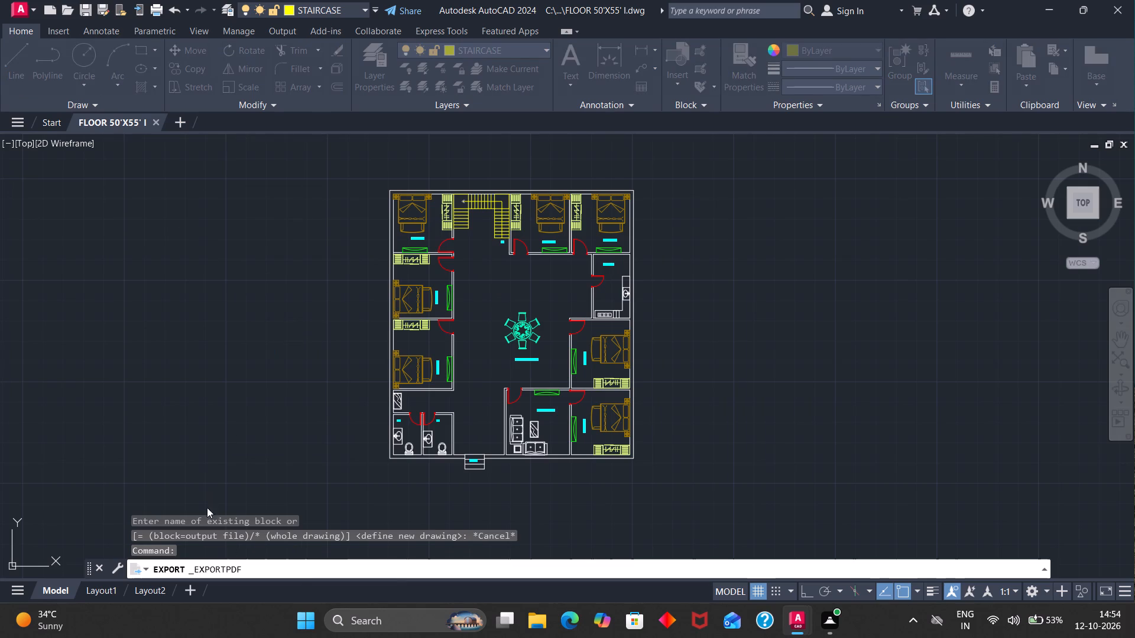
pyautogui.click(792, 454)
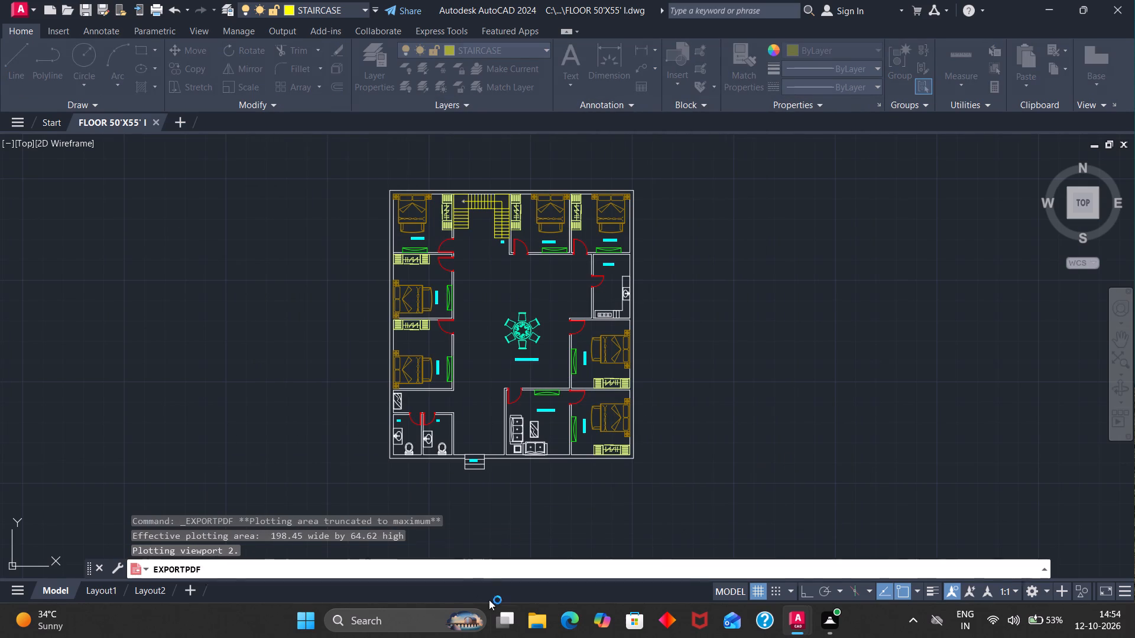